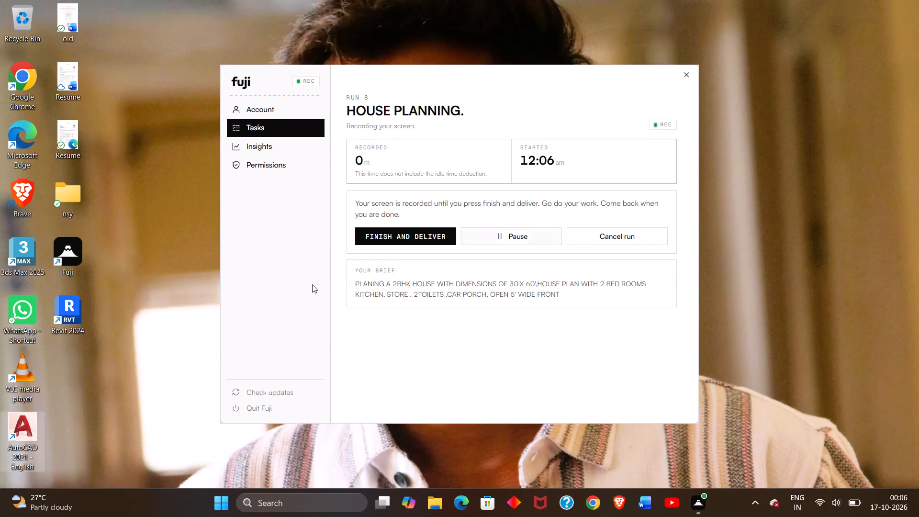
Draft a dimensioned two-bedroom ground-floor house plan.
Launch AutoCAD 2021 and start a new drawing.
double_click(22, 422)
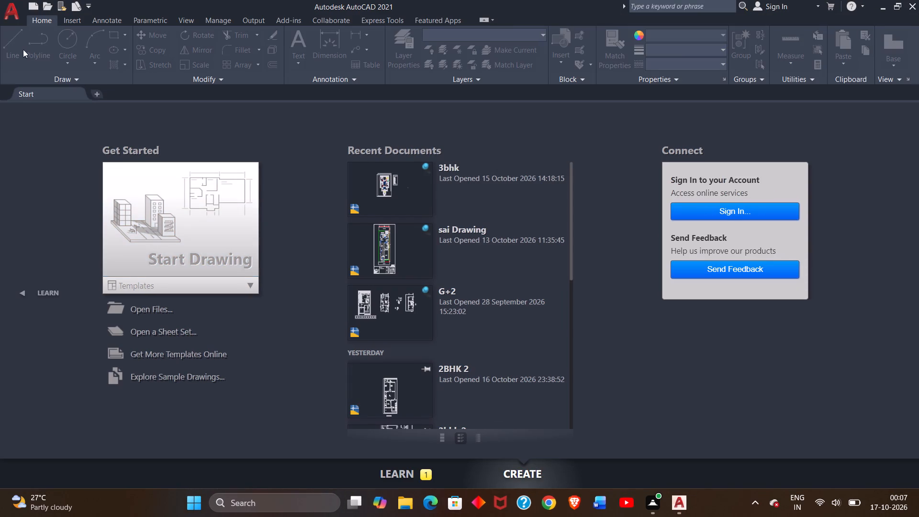
click(155, 187)
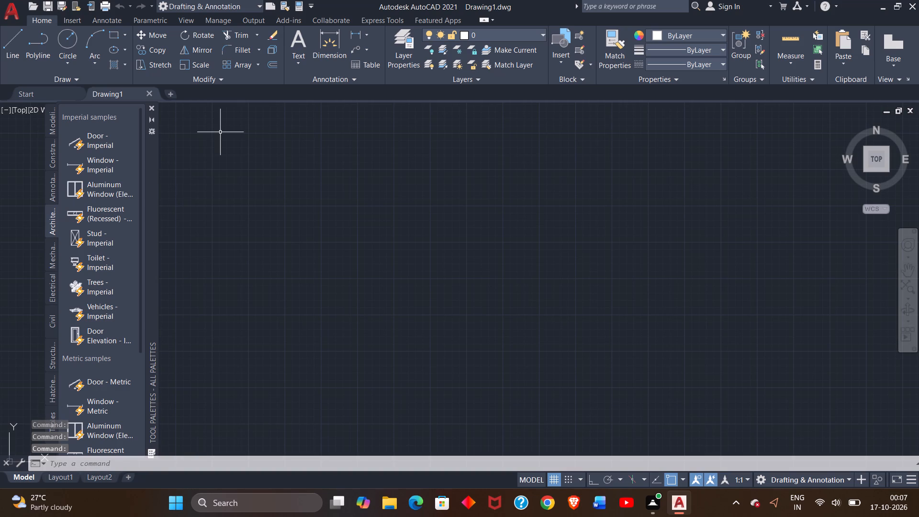
Check the Open and Save settings in the Options dialog and close it.
text(OP)
text(TION)
key(Return)
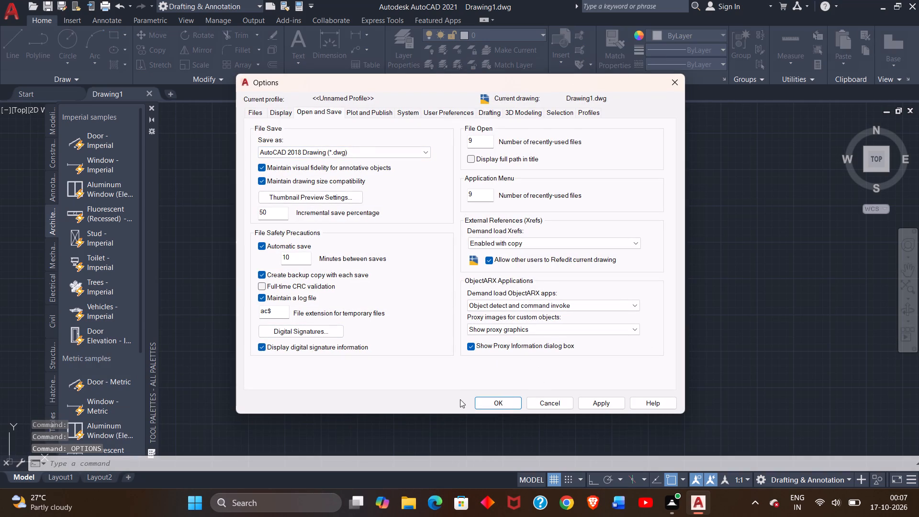
click(490, 397)
Set the drawing units to Architectural length with 0'-0 1/2" precision and an insertion scale in inches.
text(UN)
key(Return)
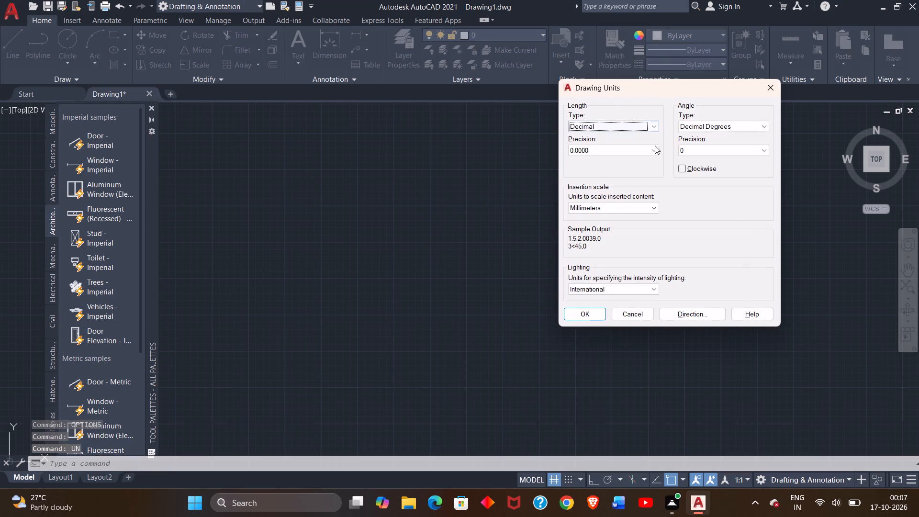
click(618, 128)
click(606, 136)
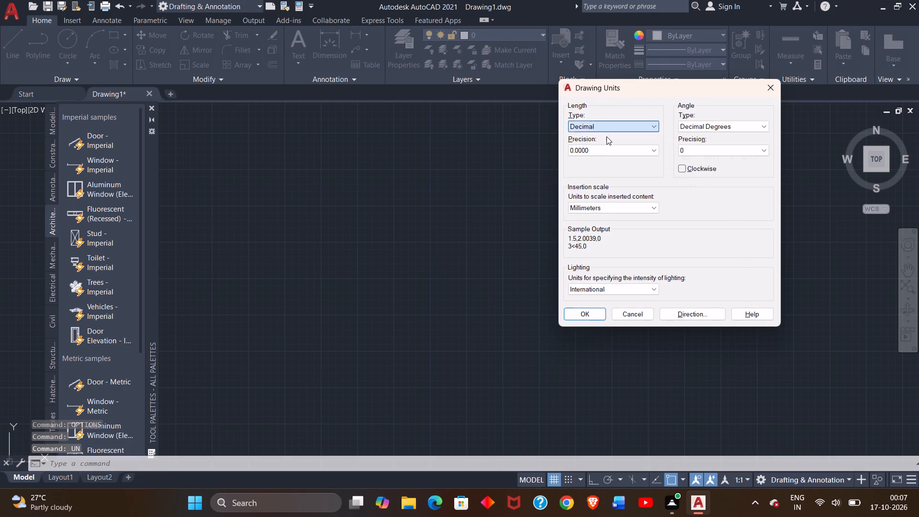
click(619, 146)
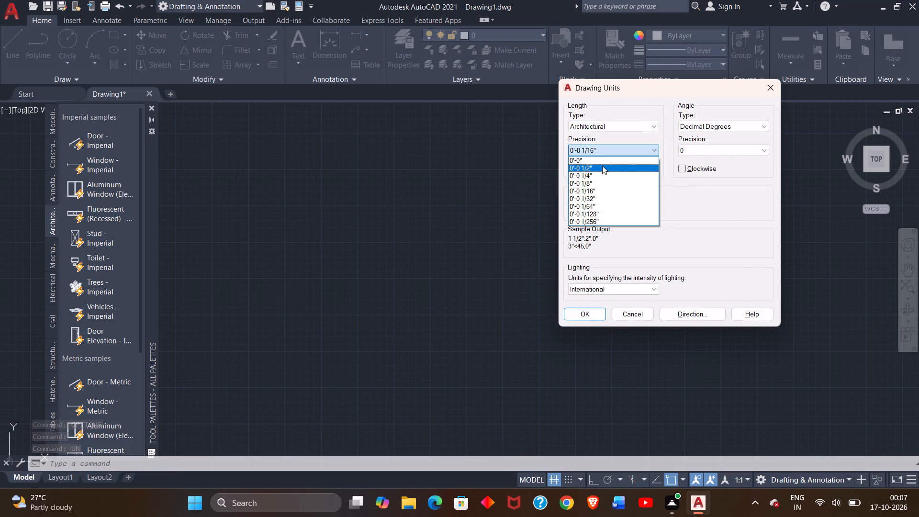
click(602, 166)
click(610, 205)
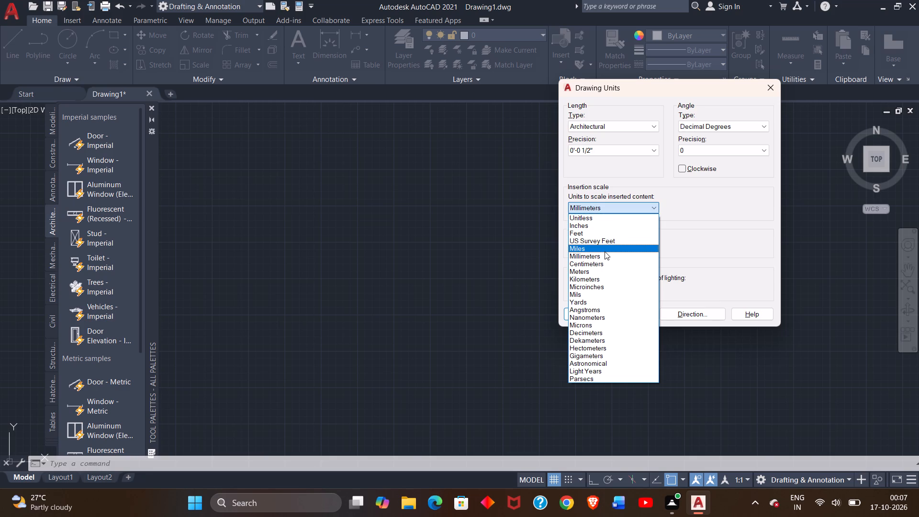
click(604, 224)
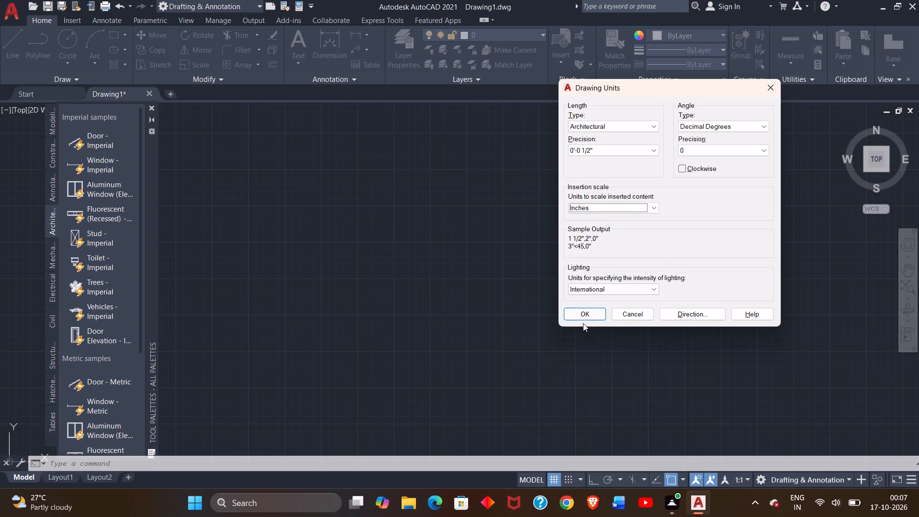
click(582, 308)
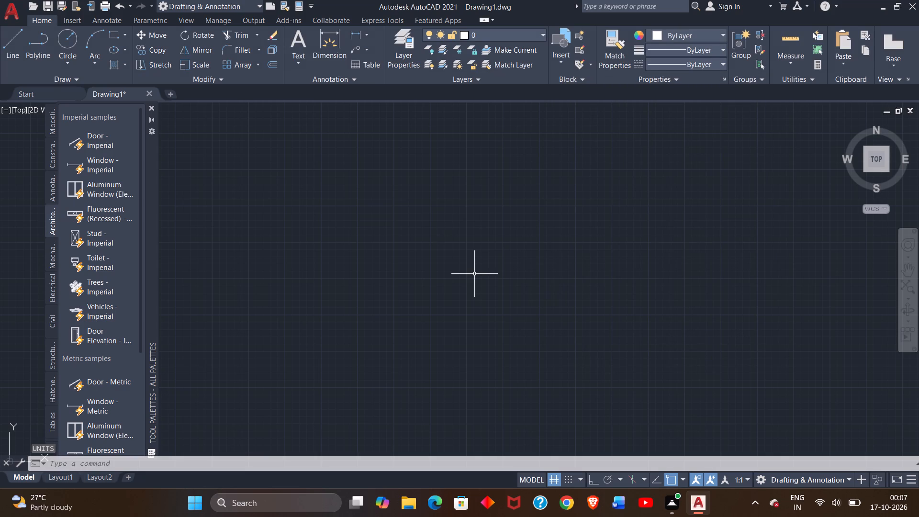
Create a new dimension style based on ISO-25 with Architectural units and 0'-0 1/2" precision, and make it current.
key(d)
key(Return)
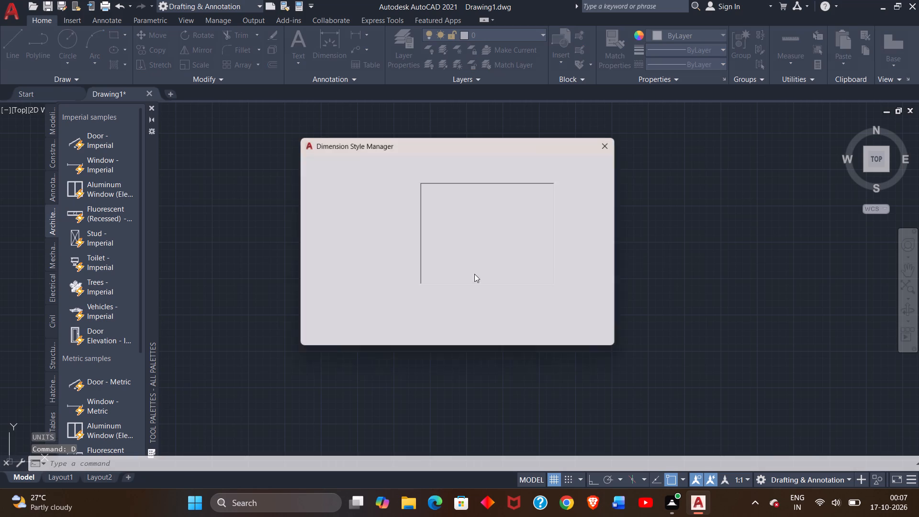
click(572, 190)
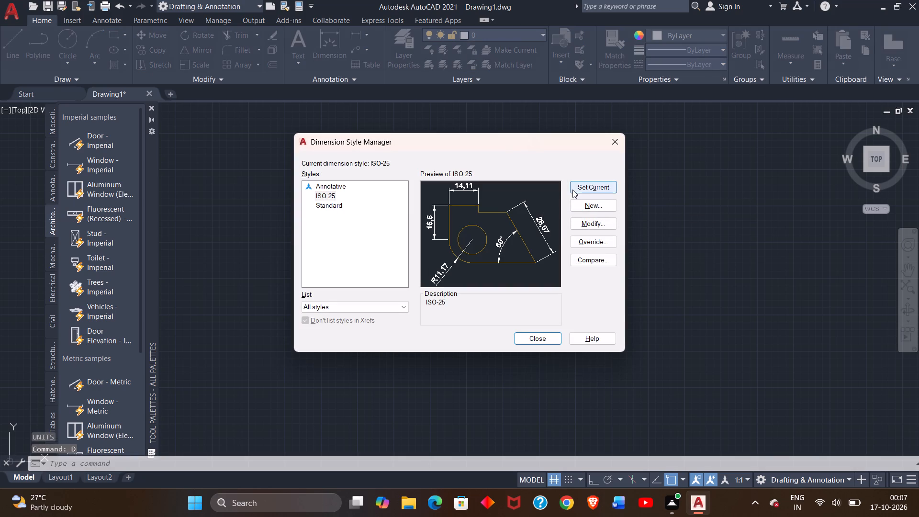
click(589, 208)
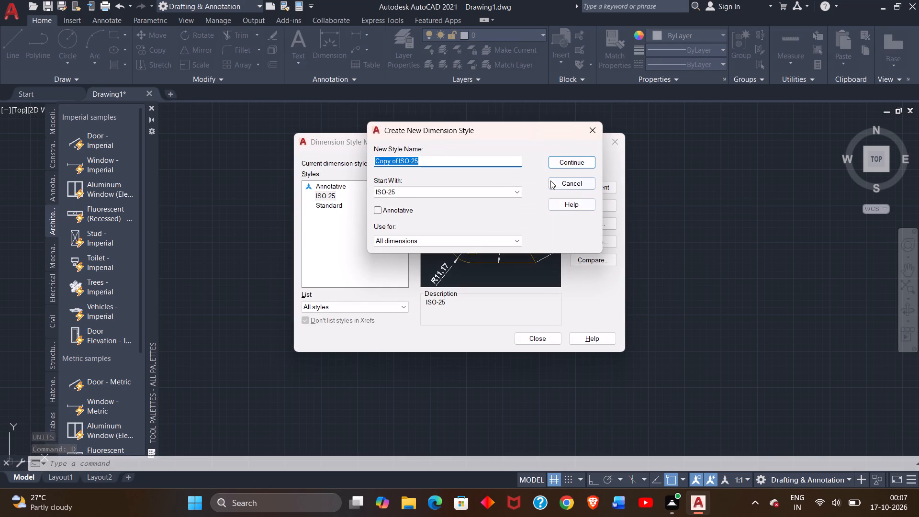
click(562, 161)
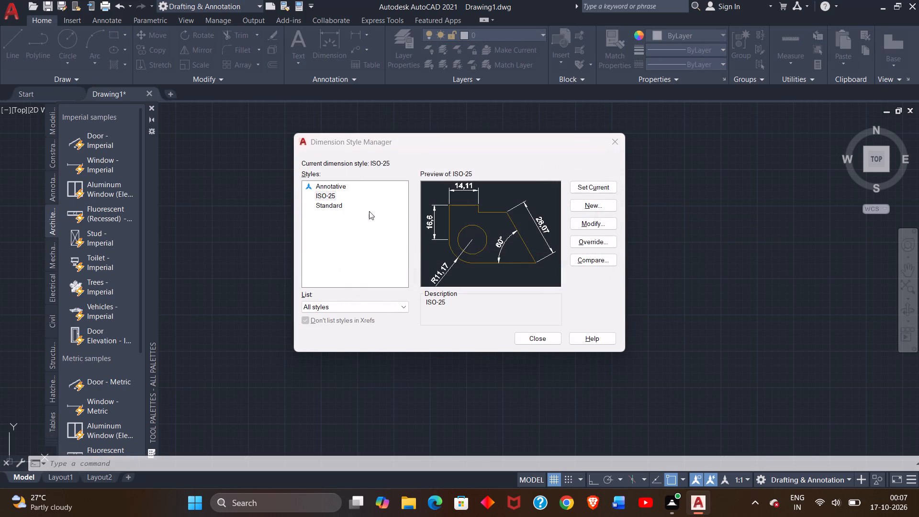
click(528, 65)
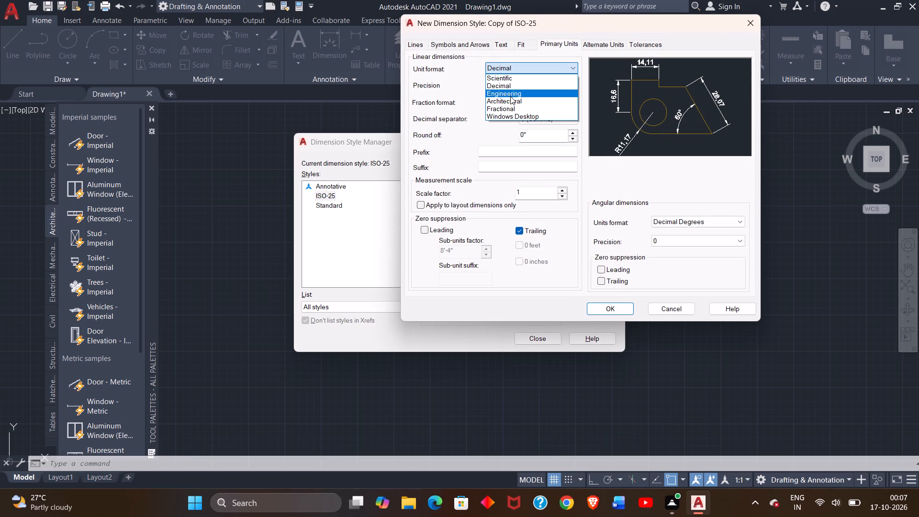
click(510, 99)
click(525, 84)
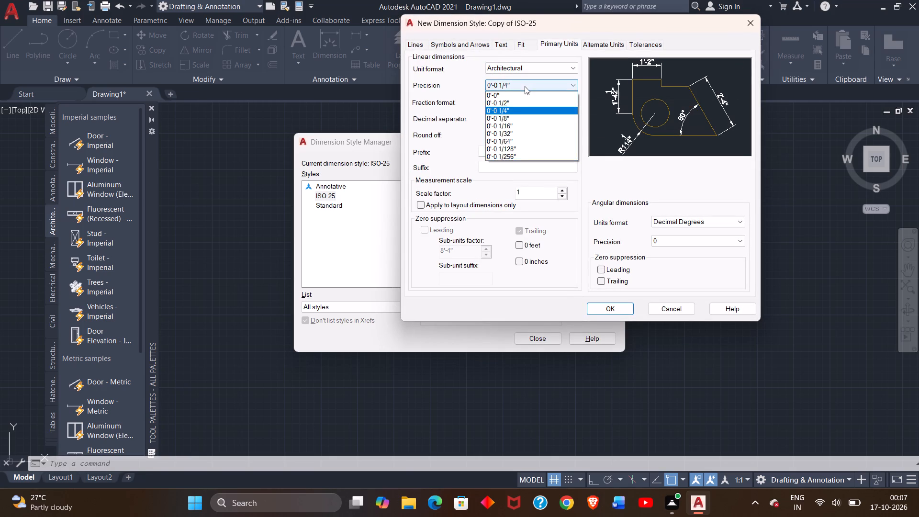
click(517, 100)
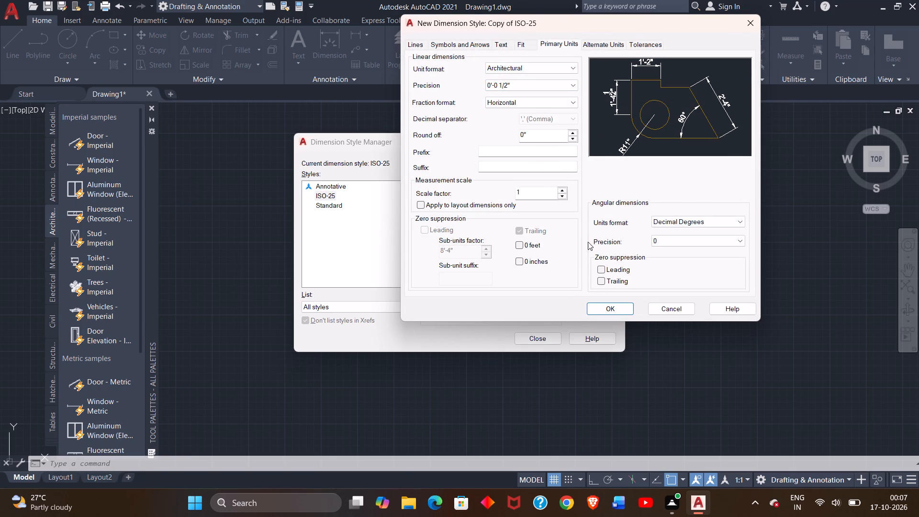
click(600, 309)
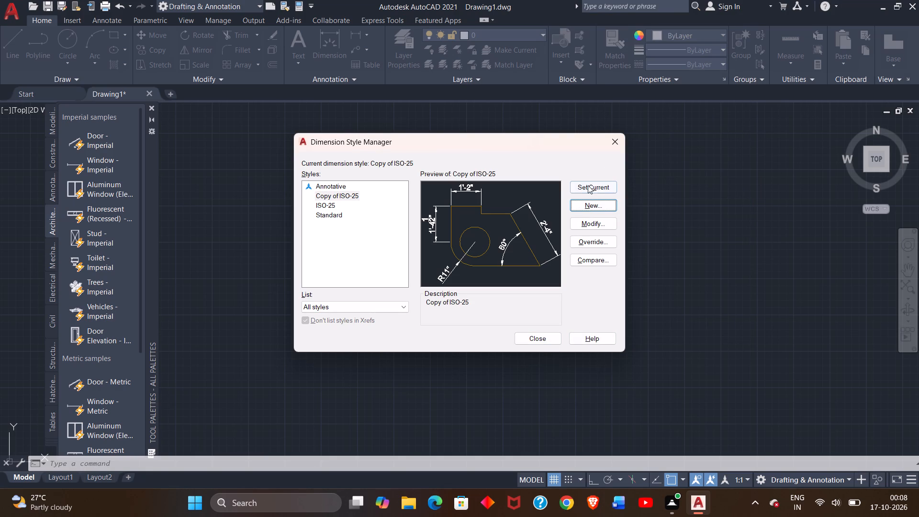
click(588, 185)
click(530, 338)
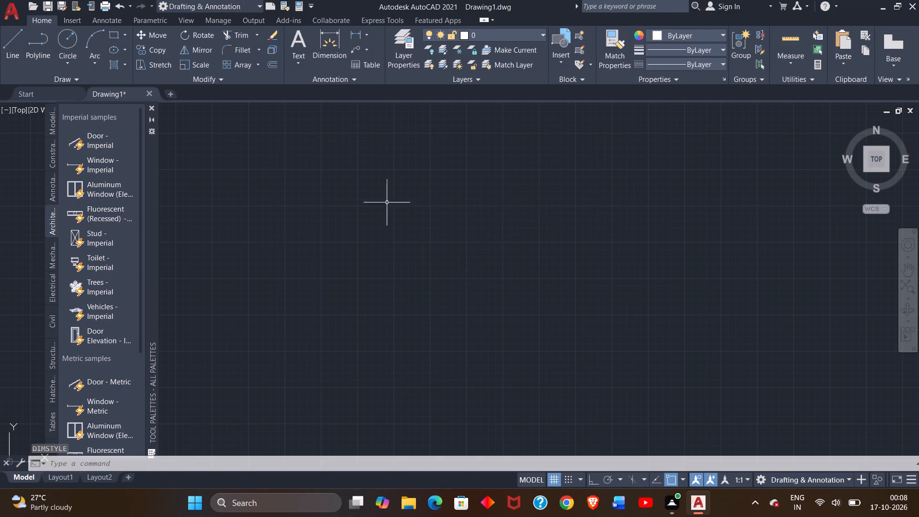
Start a line at a point in the empty drawing area and turn Ortho mode on.
click(7, 45)
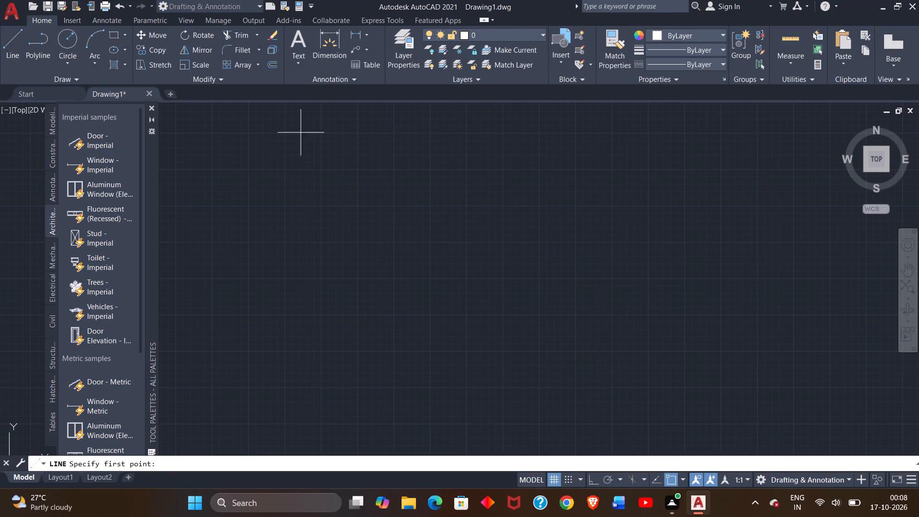
double_click(304, 169)
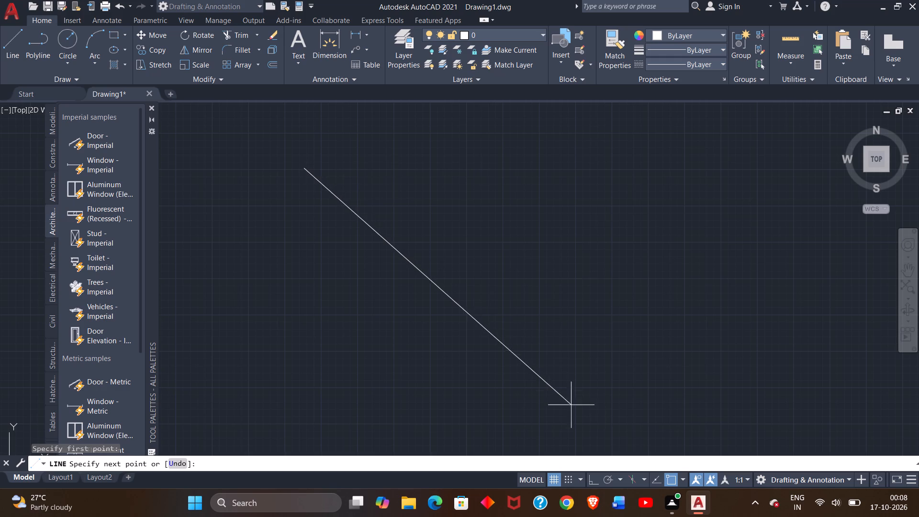
click(594, 483)
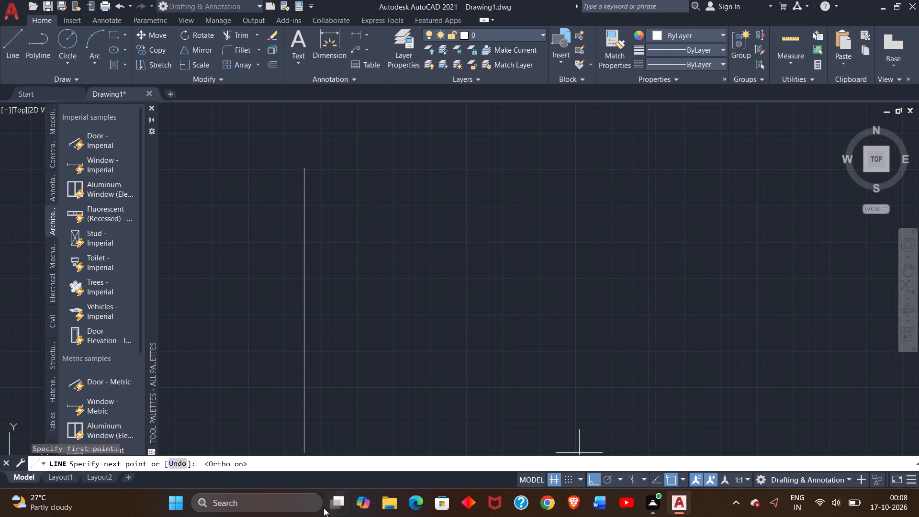
Switch to File Explorer and open the floor plan image CADD PLAN 17 -1.jpg from the Gallery.
click(397, 507)
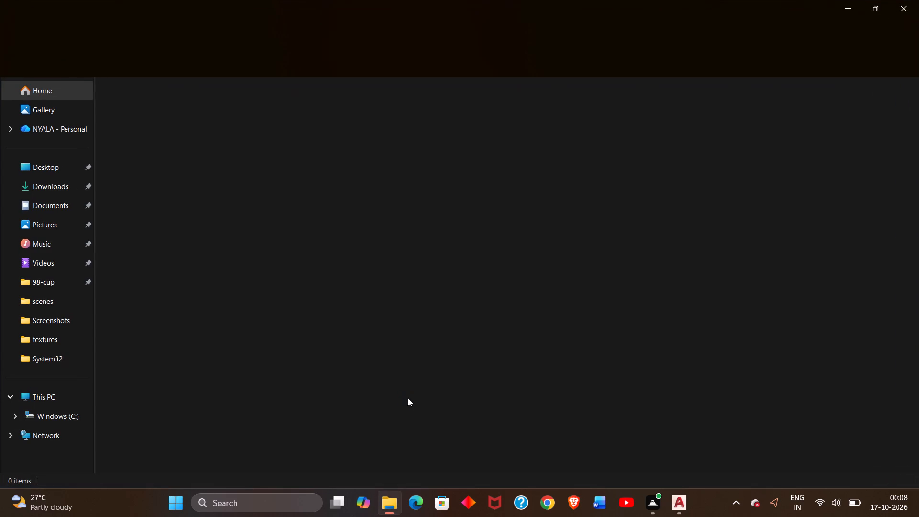
click(23, 111)
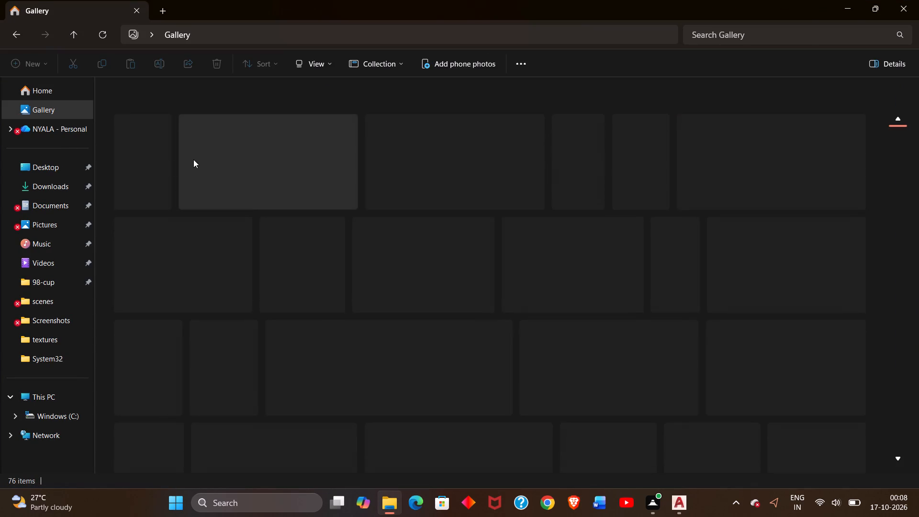
click(138, 165)
double_click(132, 160)
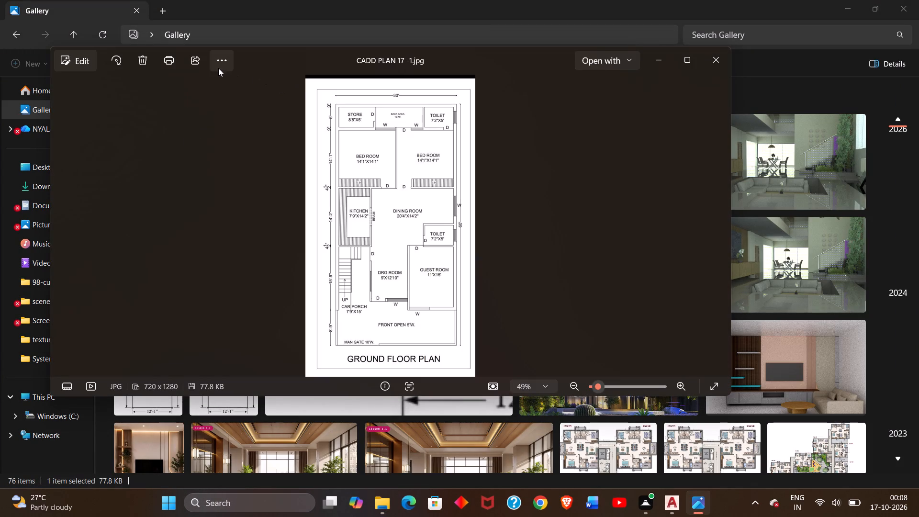
Share the floor plan image through WhatsApp.
click(214, 61)
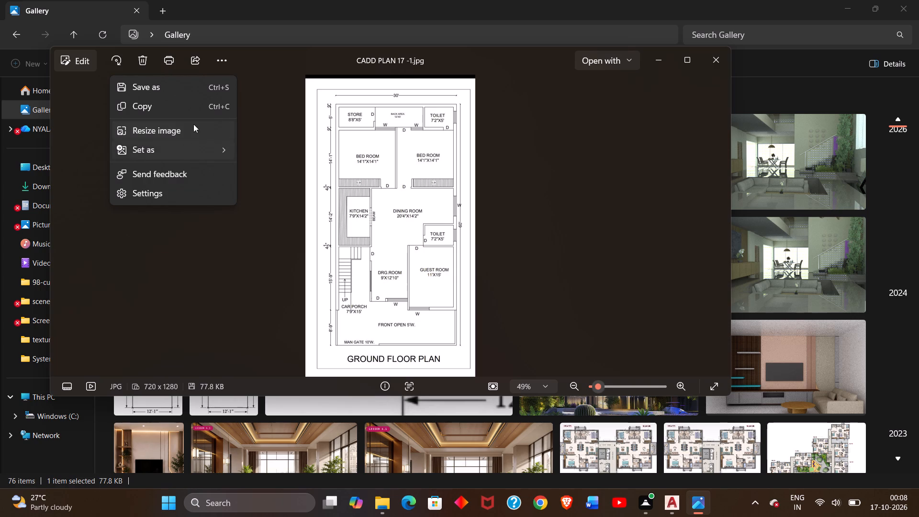
click(277, 106)
click(195, 65)
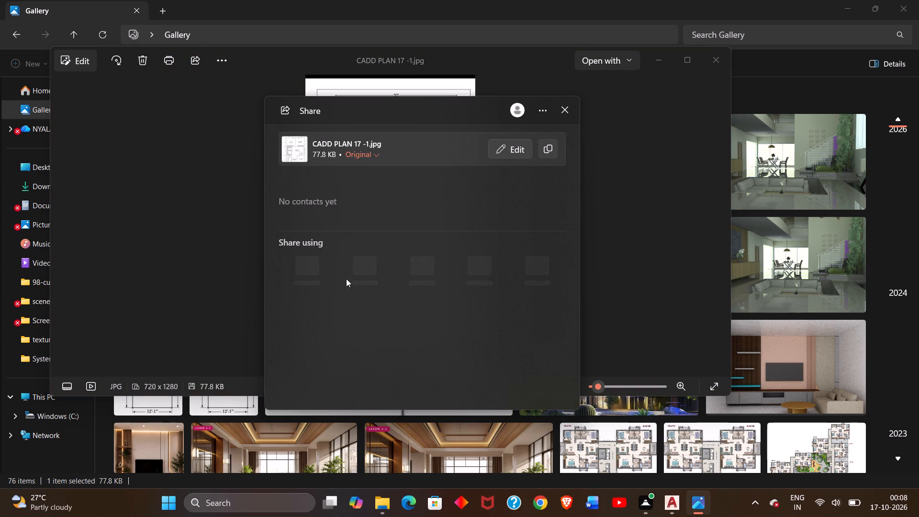
click(376, 297)
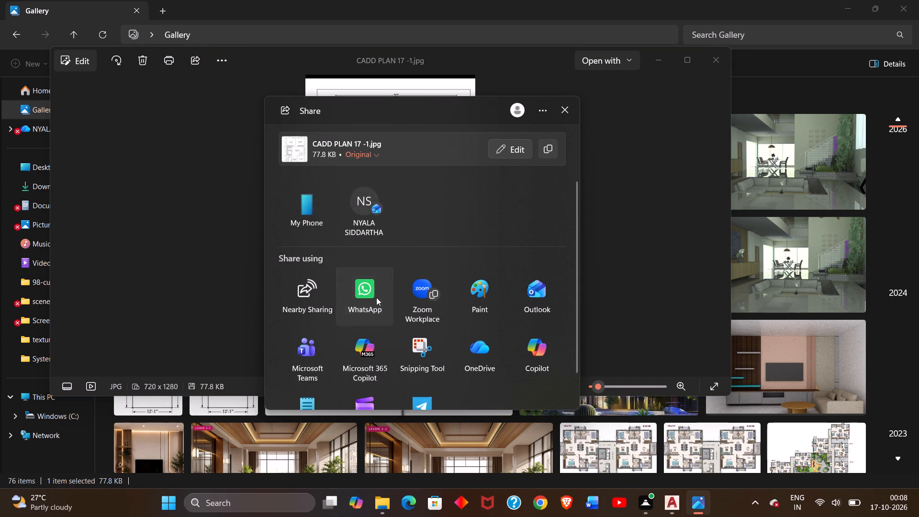
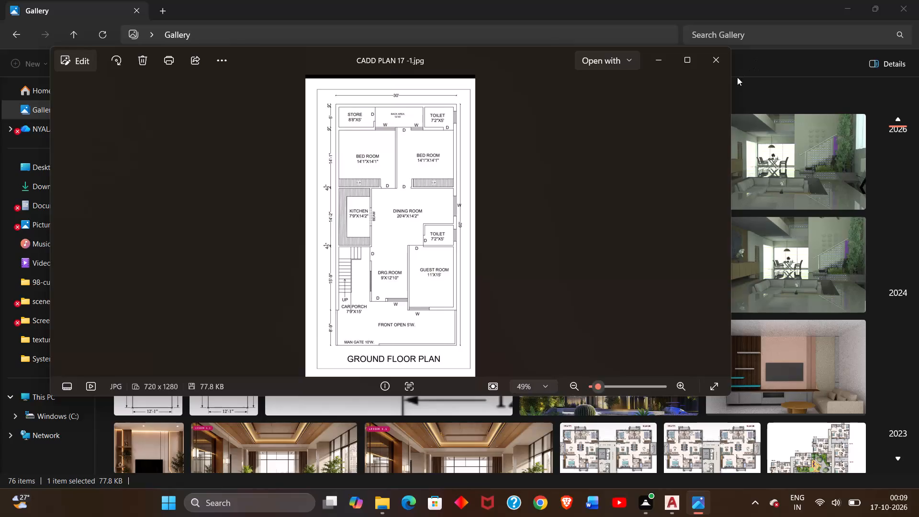
View the ground floor plan image at maximized size, close it and File Explorer, and return to the AutoCAD drawing.
click(687, 63)
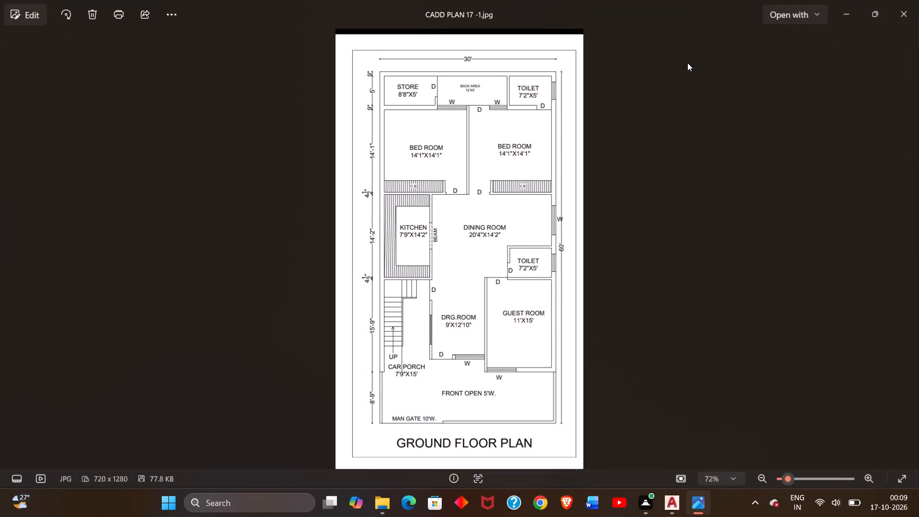
click(900, 7)
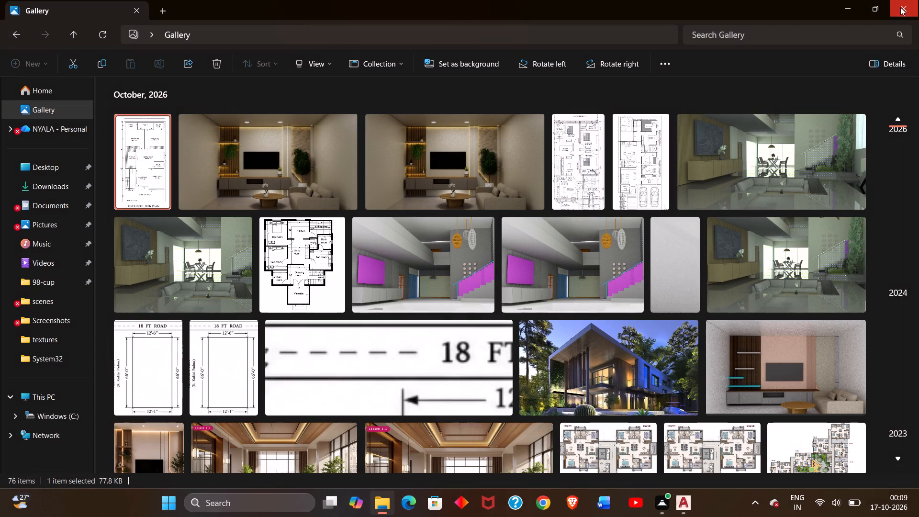
click(906, 1)
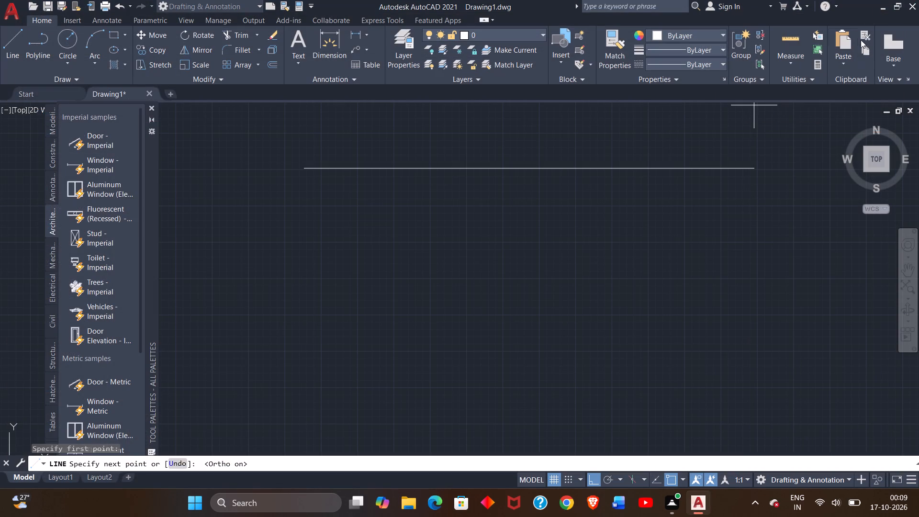
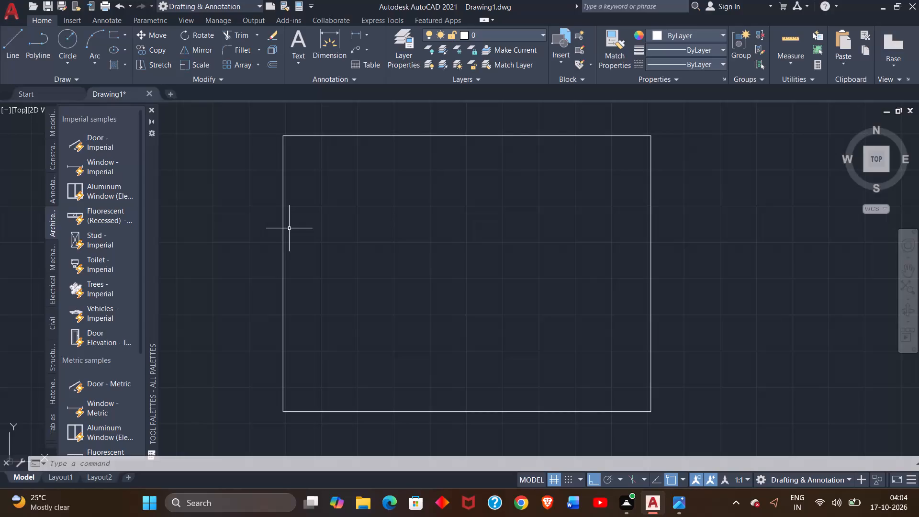
Erase the existing large rectangle from the drawing.
right_click(287, 165)
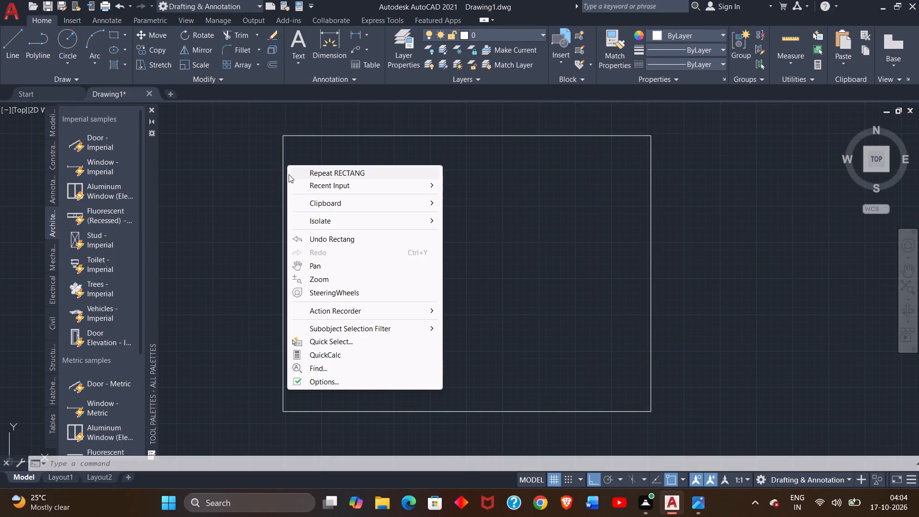
click(259, 173)
drag(251, 127, 334, 175)
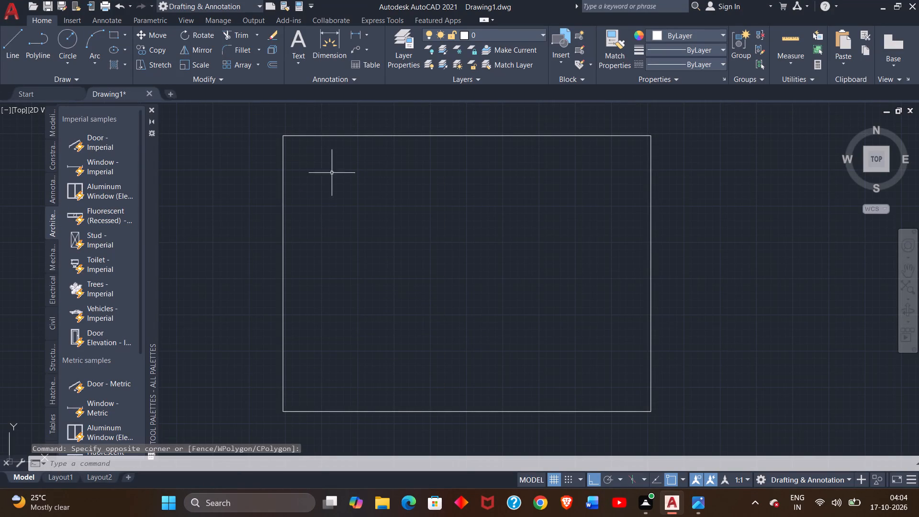
drag(334, 175, 369, 203)
scroll(575, 184, down, 3)
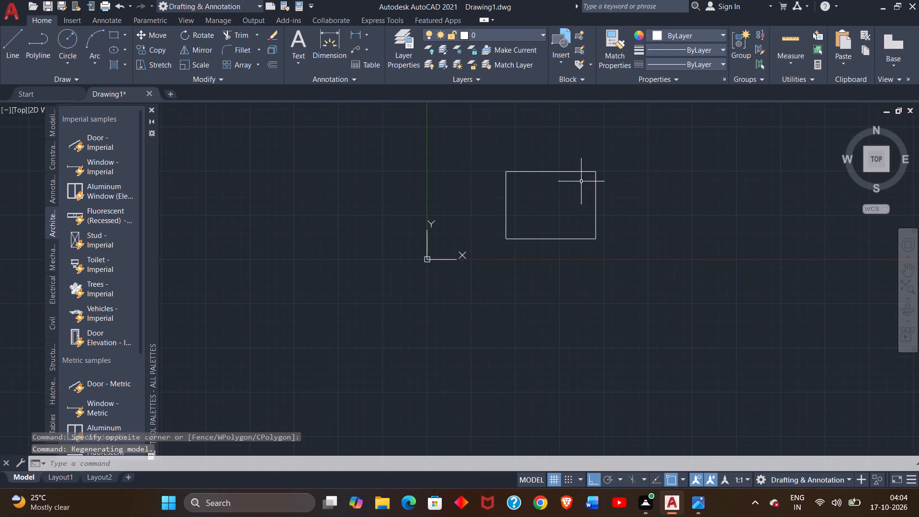
drag(627, 161, 478, 243)
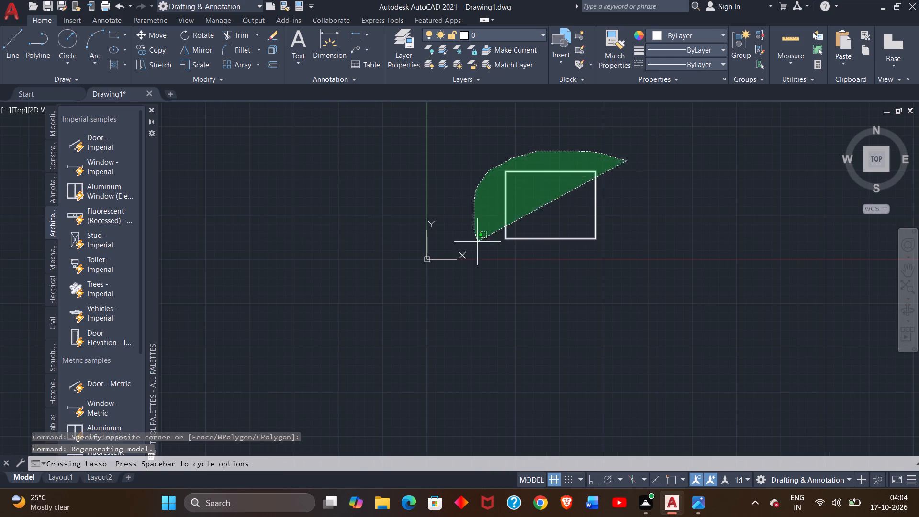
drag(478, 243, 600, 252)
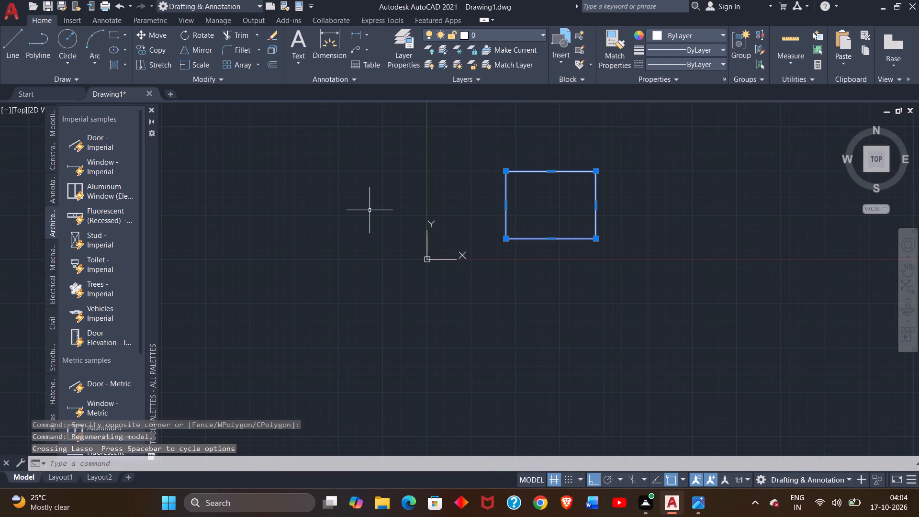
key(Delete)
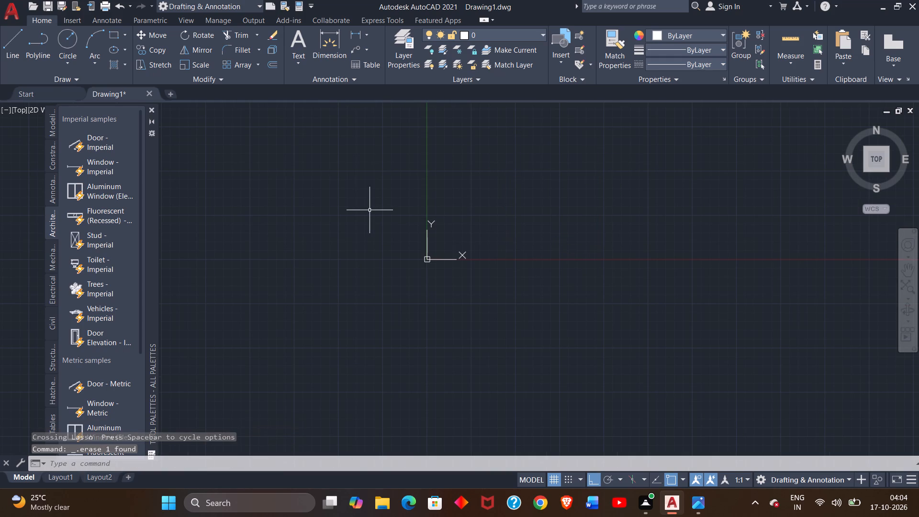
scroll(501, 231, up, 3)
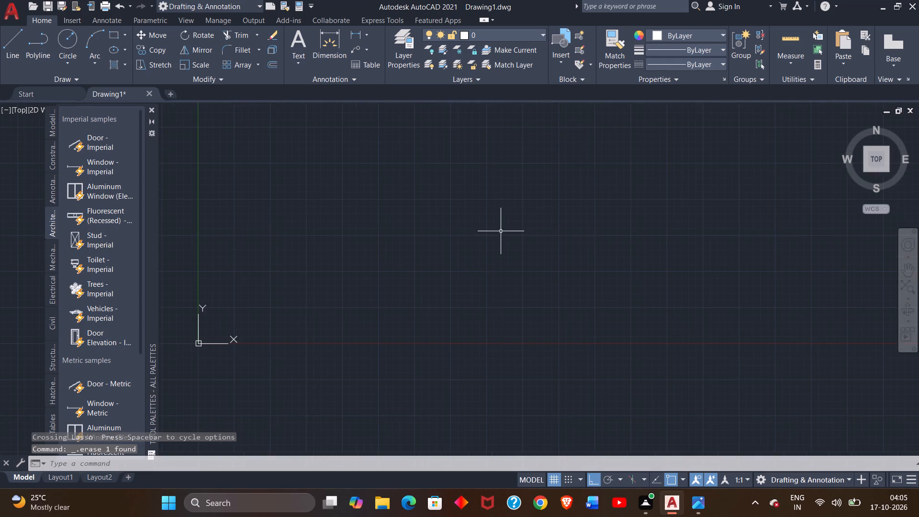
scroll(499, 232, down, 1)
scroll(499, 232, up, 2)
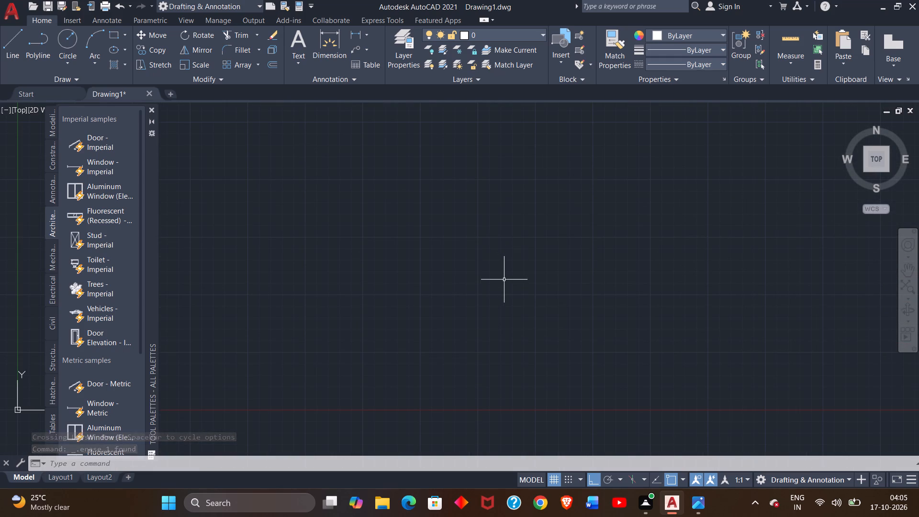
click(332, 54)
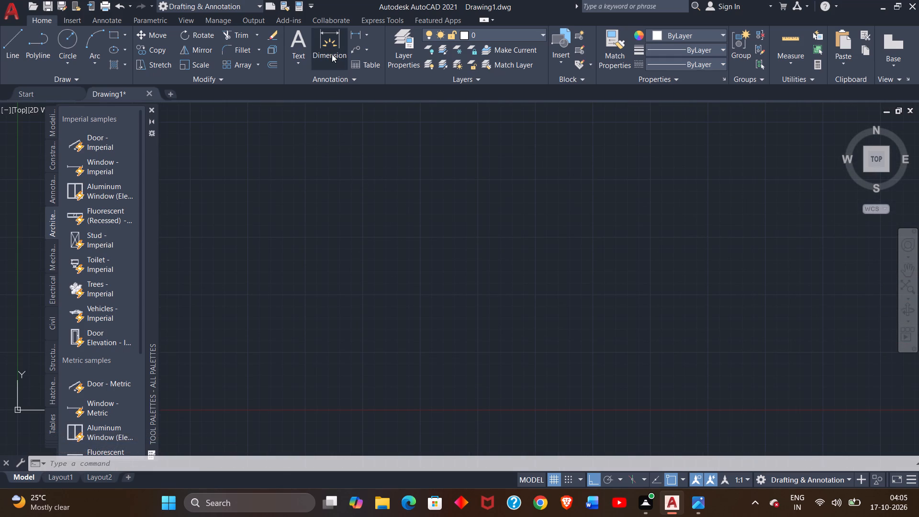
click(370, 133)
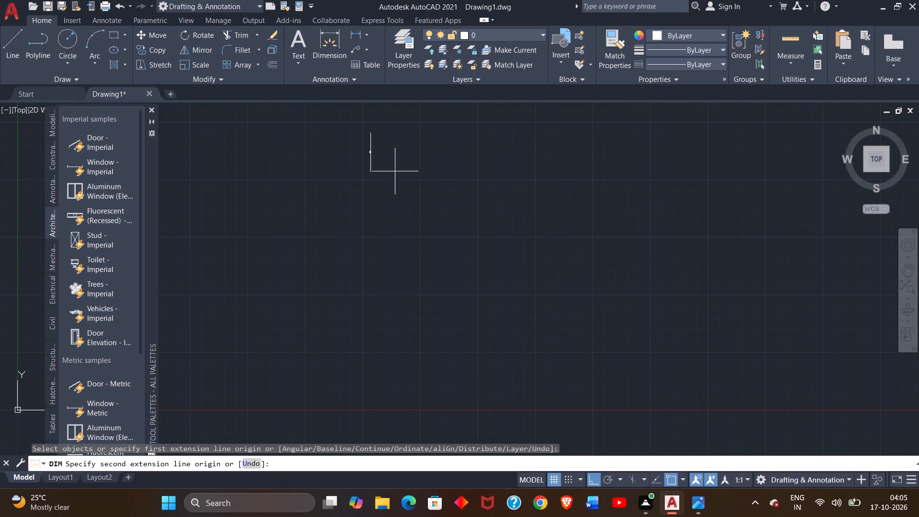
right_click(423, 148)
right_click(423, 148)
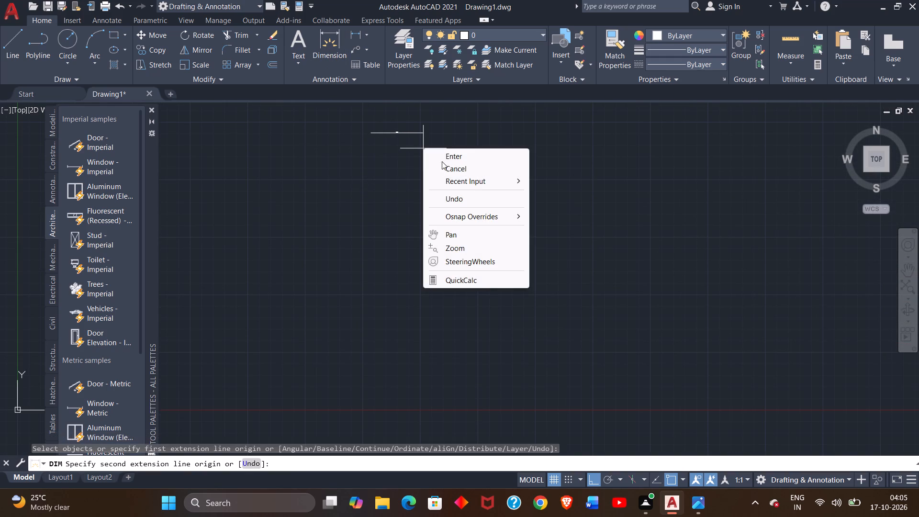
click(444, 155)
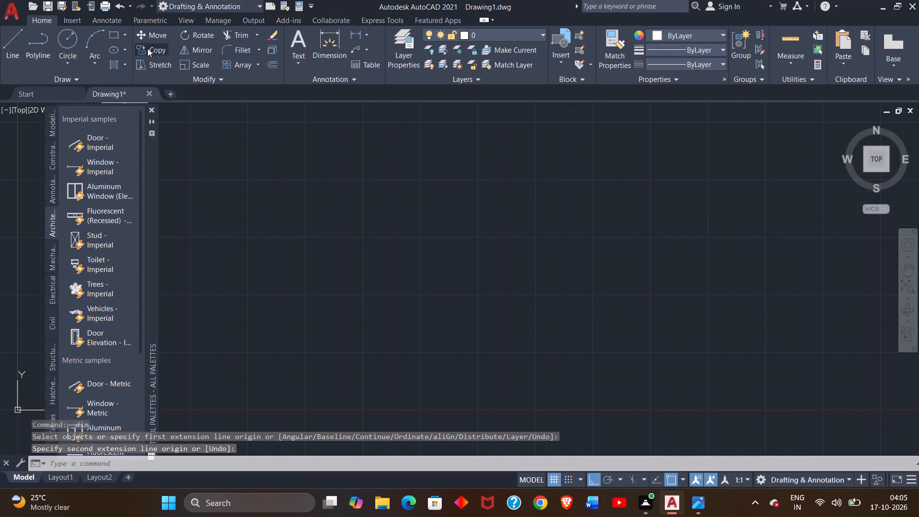
Start a rectangle using the Dimensions option and try entering 30' and 60' as its length.
double_click(122, 35)
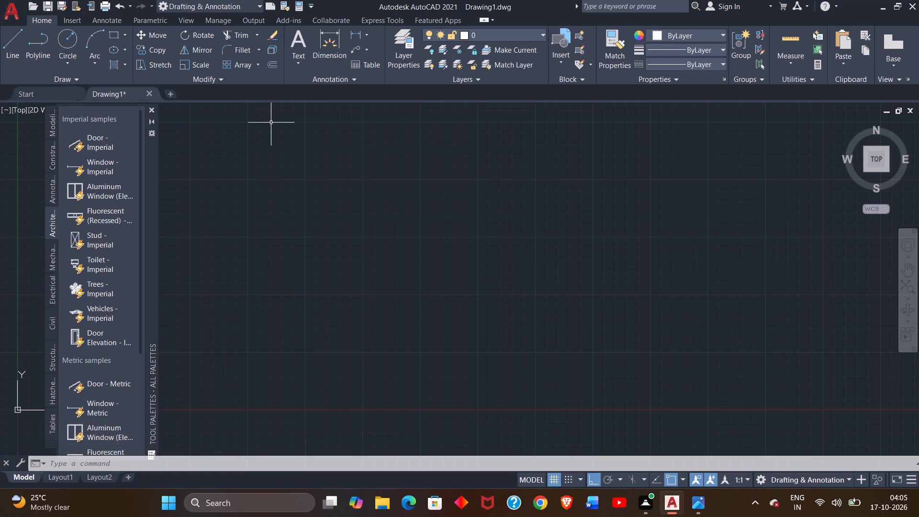
click(271, 123)
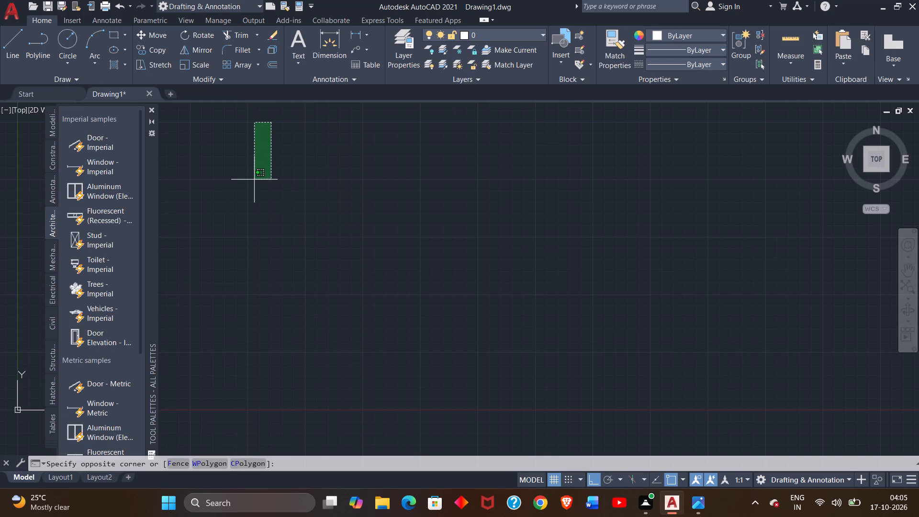
click(403, 205)
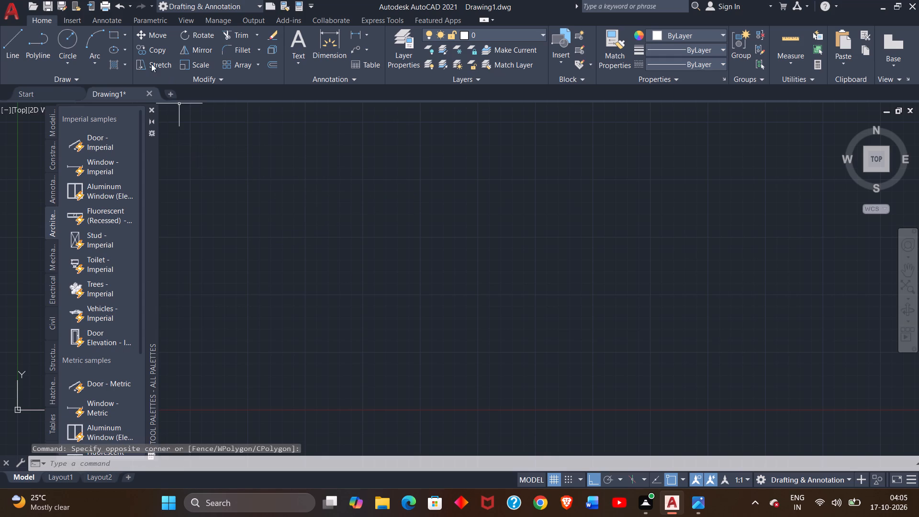
click(112, 35)
click(238, 132)
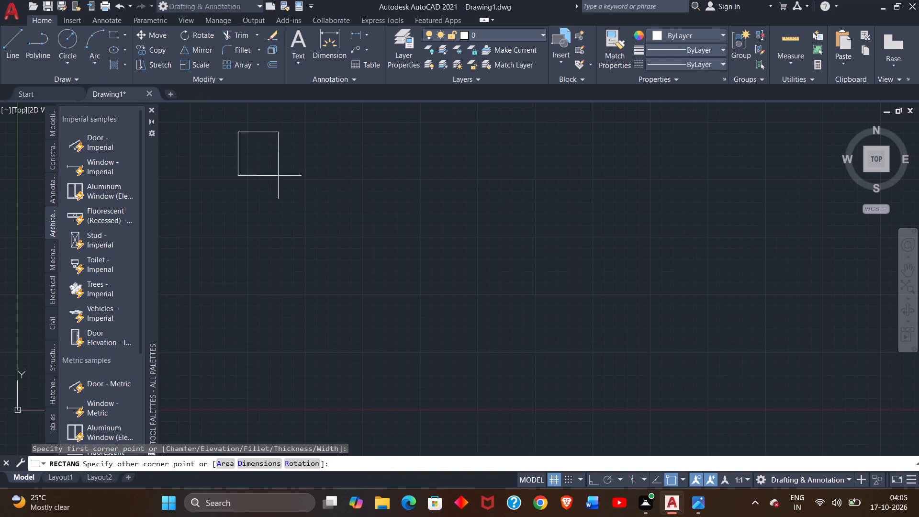
click(267, 465)
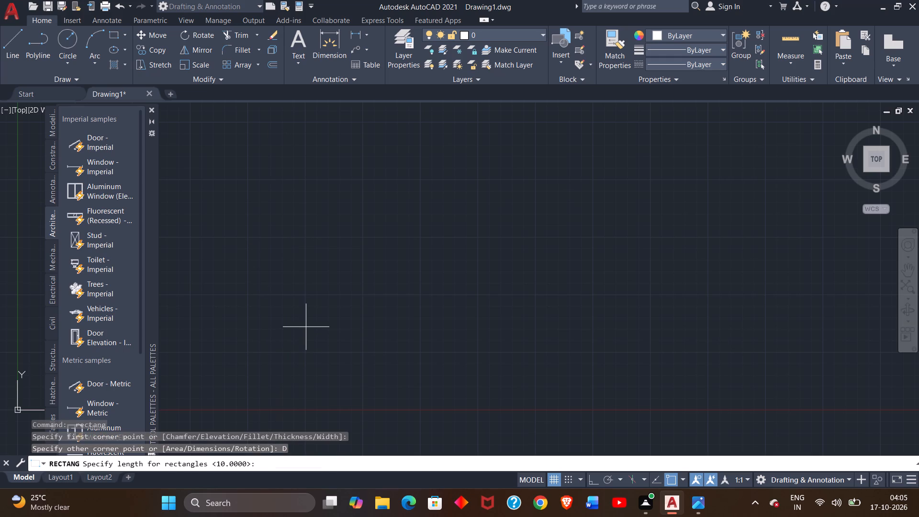
text(30)
key(apostrophe)
key(Return)
text(60)
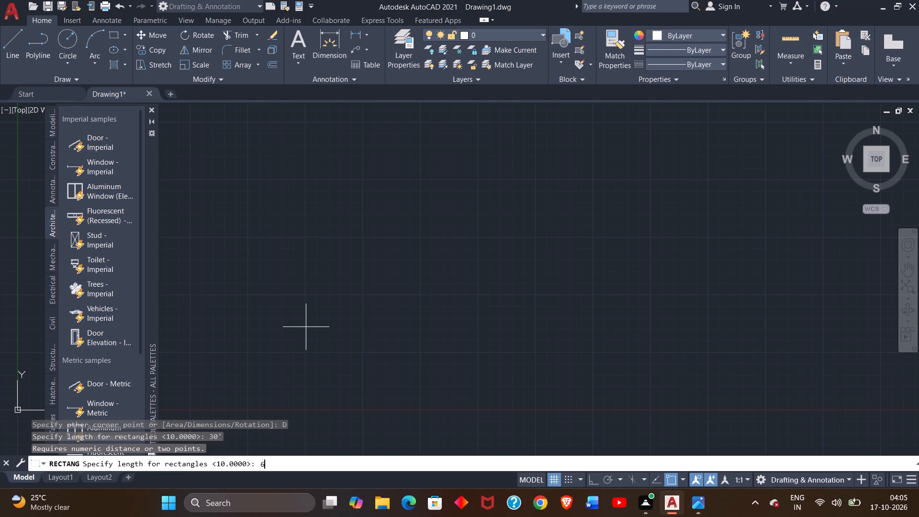
key(apostrophe)
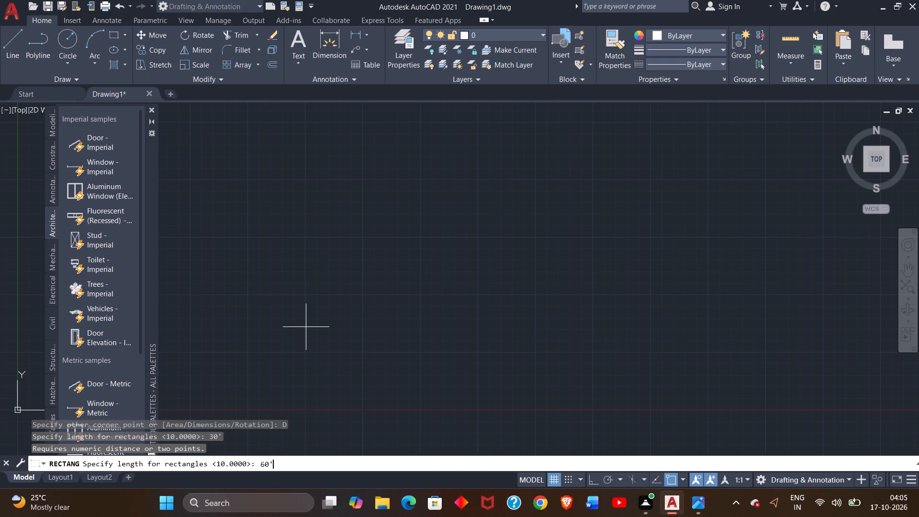
key(Return)
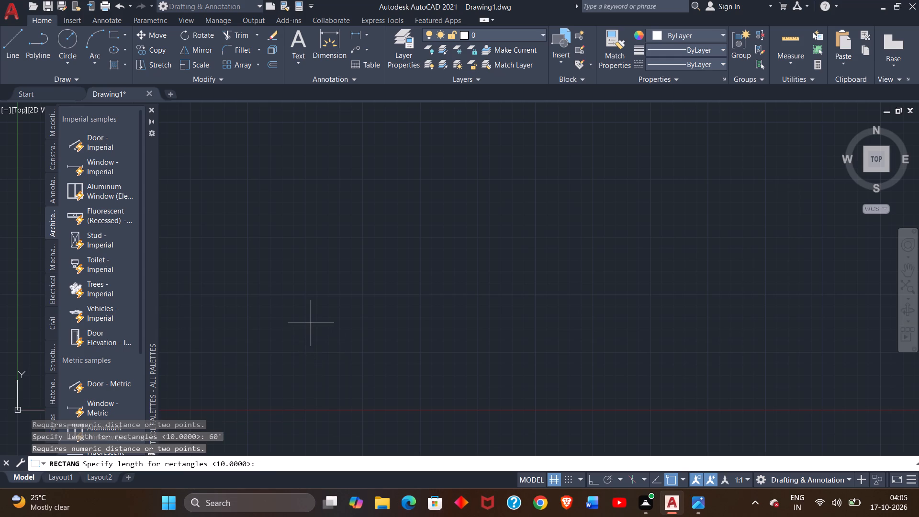
text(60)
key(apostrophe)
key(Return)
Define the rectangle's length from picked points, try 30' for its width, pick the width freehand instead, and place the tall rectangle.
click(327, 268)
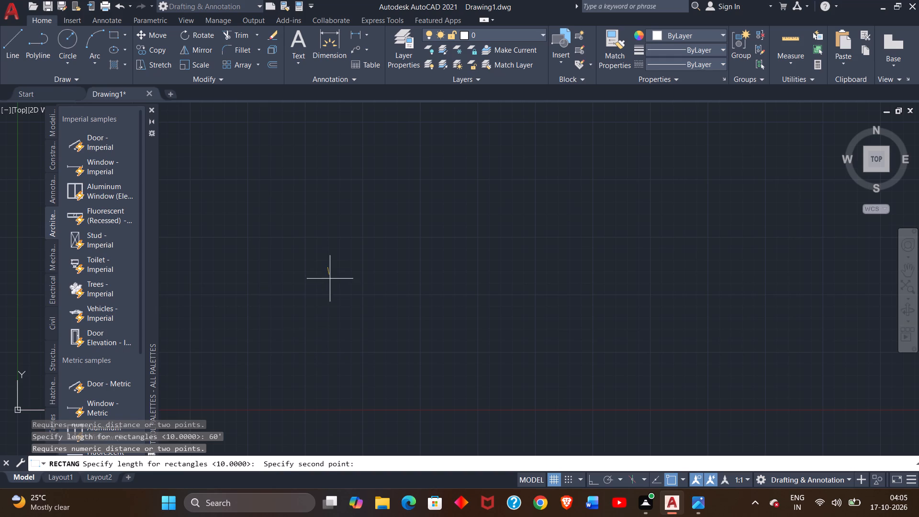
right_click(349, 292)
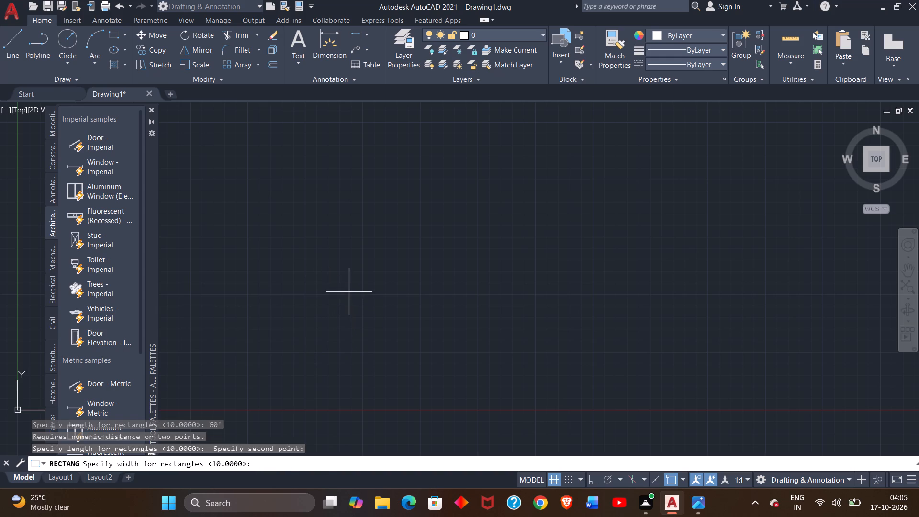
click(352, 191)
text(30)
key(apostrophe)
key(Return)
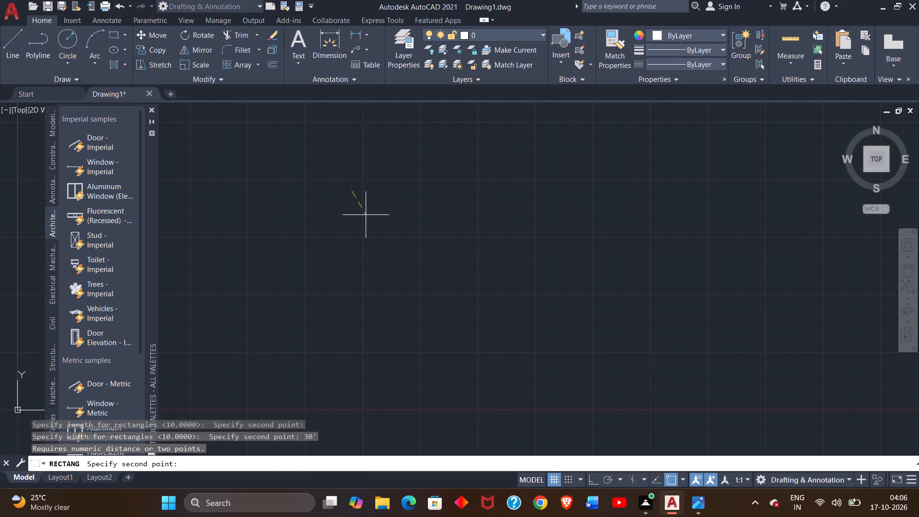
drag(357, 192, 367, 202)
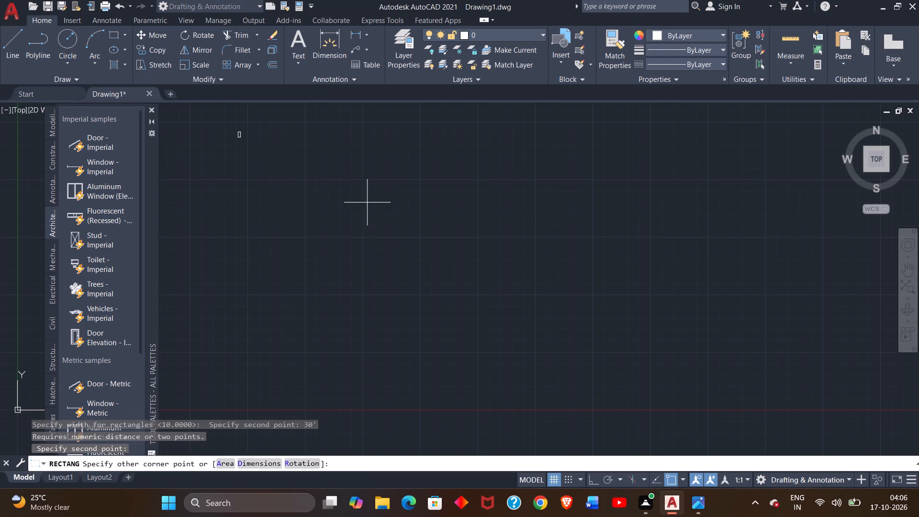
drag(367, 202, 386, 228)
right_click(287, 225)
right_click(287, 225)
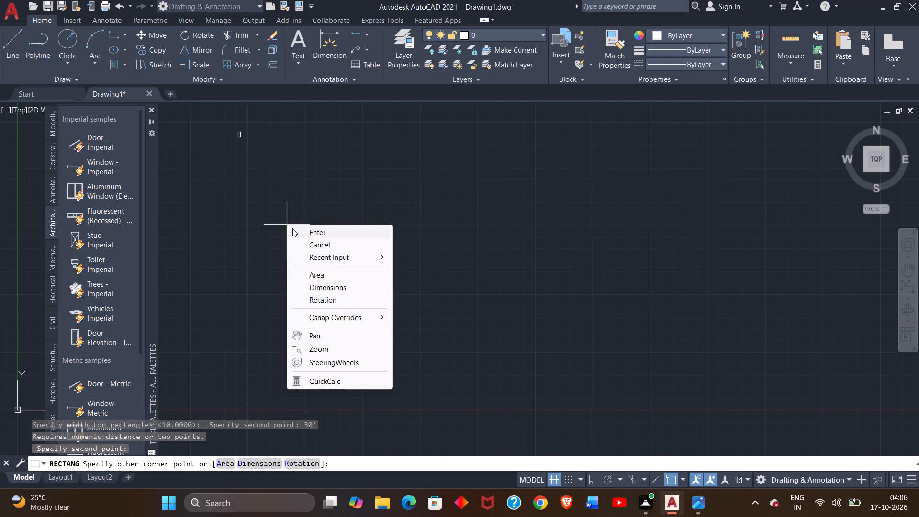
click(305, 233)
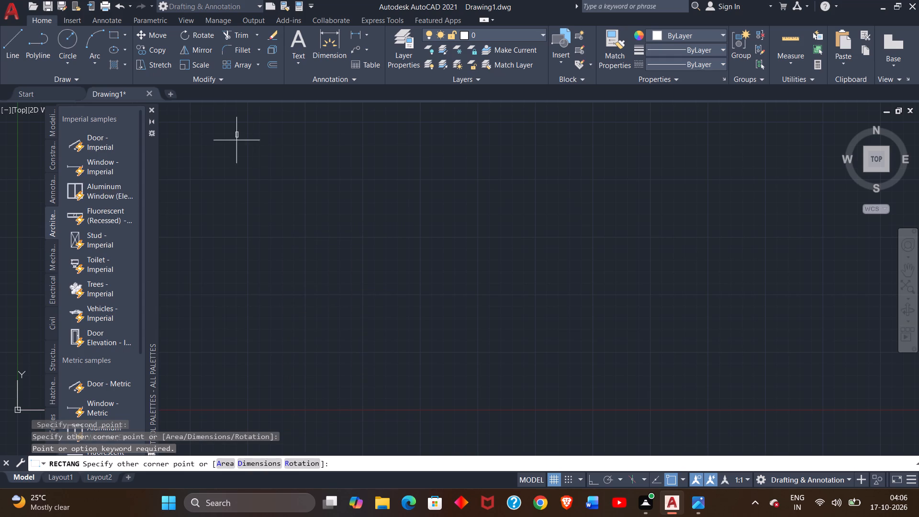
click(262, 162)
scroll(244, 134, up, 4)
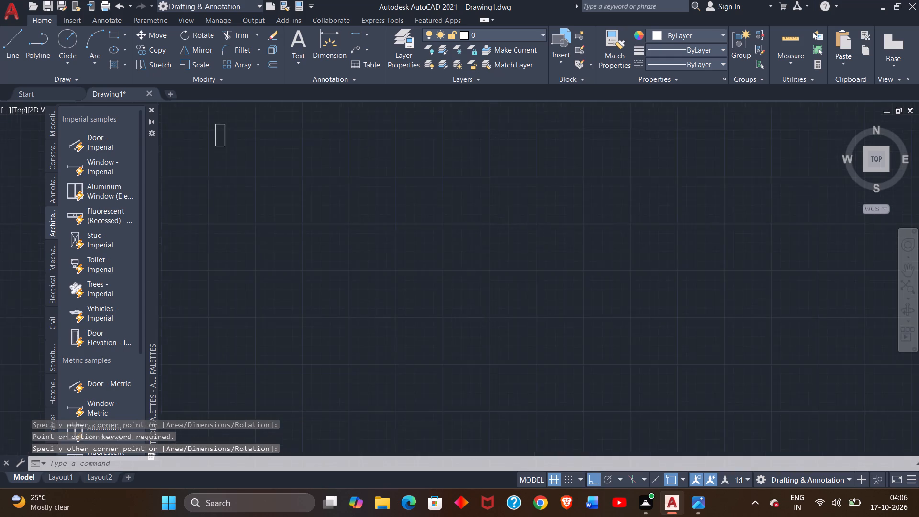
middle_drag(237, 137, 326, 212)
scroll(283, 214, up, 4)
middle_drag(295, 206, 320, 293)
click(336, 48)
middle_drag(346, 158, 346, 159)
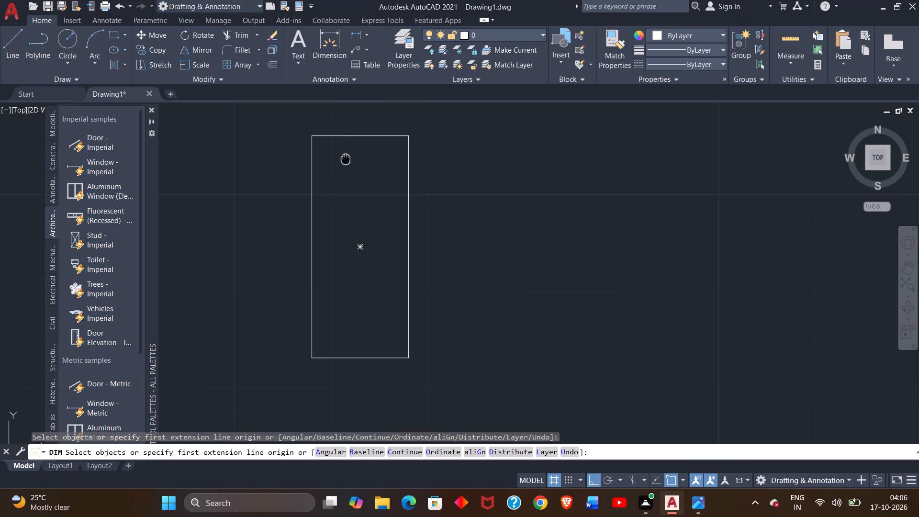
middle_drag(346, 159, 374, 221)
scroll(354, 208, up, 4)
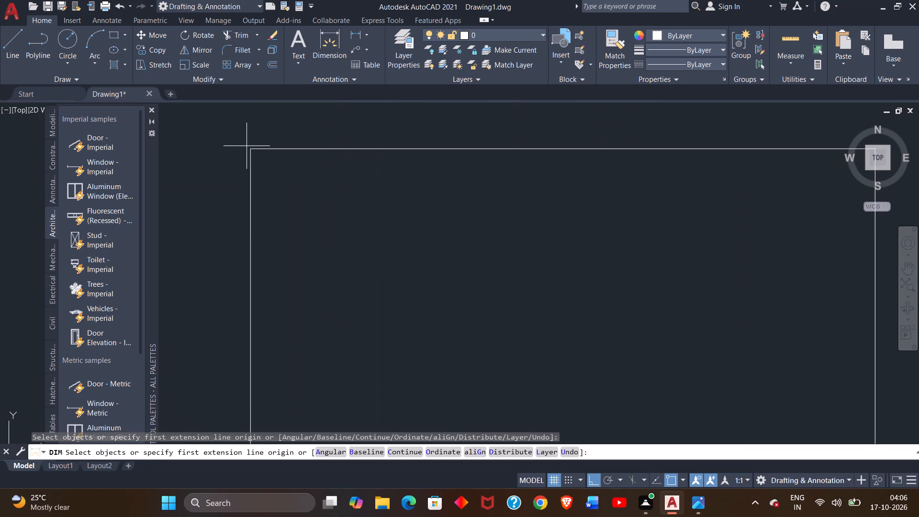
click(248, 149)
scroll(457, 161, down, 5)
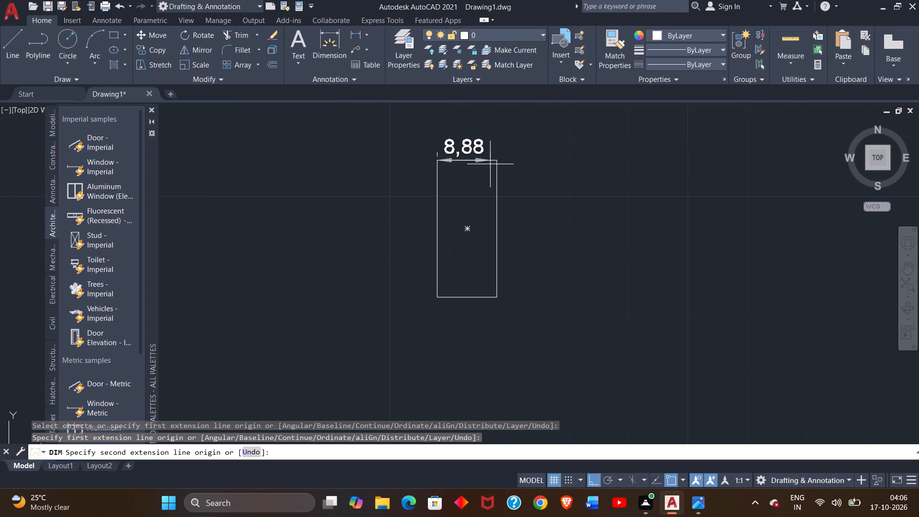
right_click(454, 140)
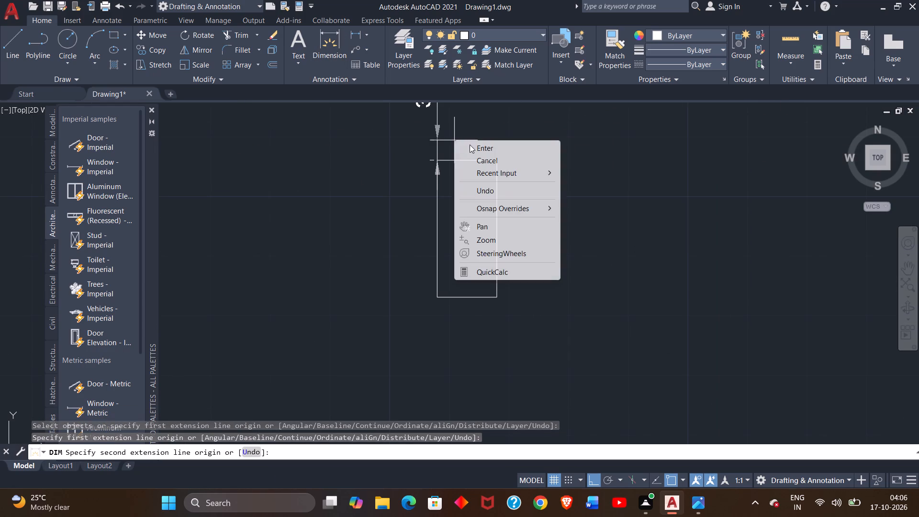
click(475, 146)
Erase the tall freehand rectangle from the drawing.
drag(506, 150, 452, 295)
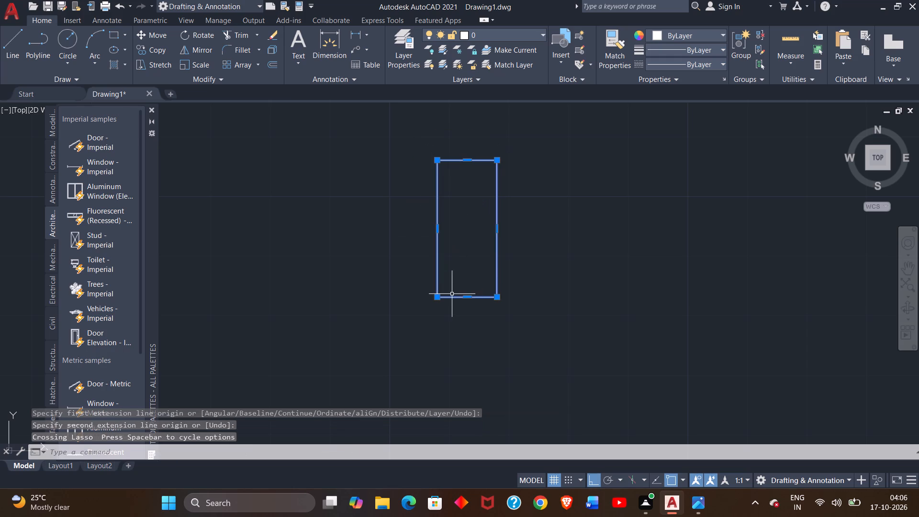
key(Delete)
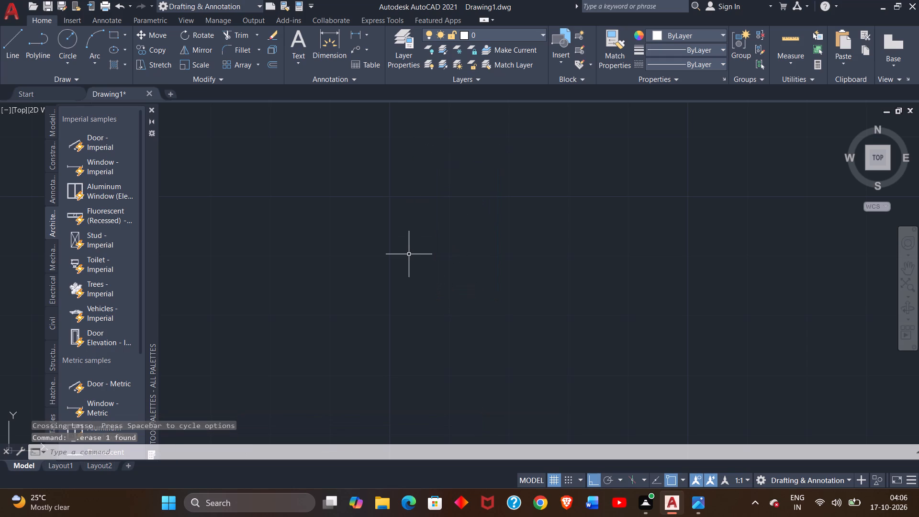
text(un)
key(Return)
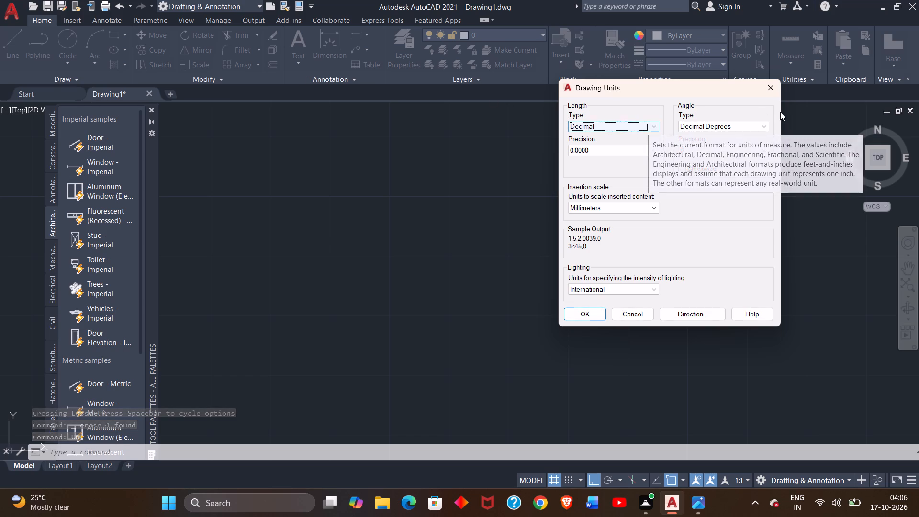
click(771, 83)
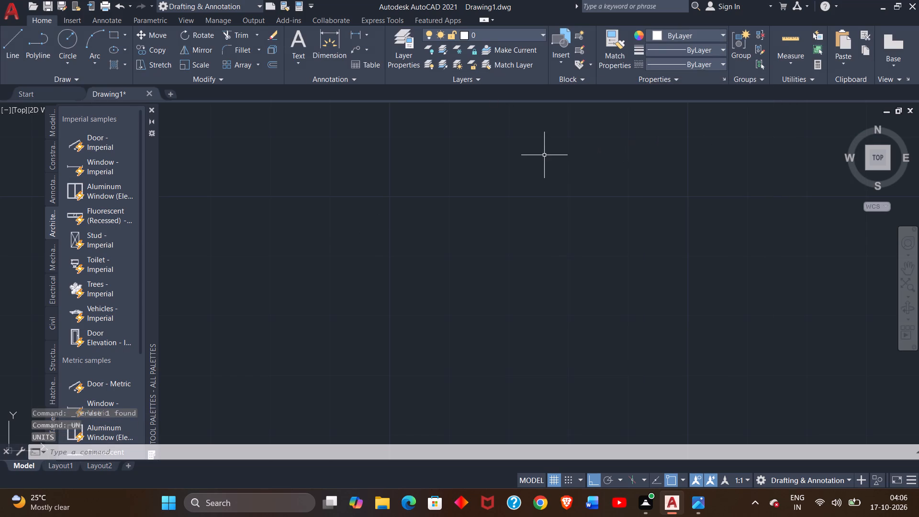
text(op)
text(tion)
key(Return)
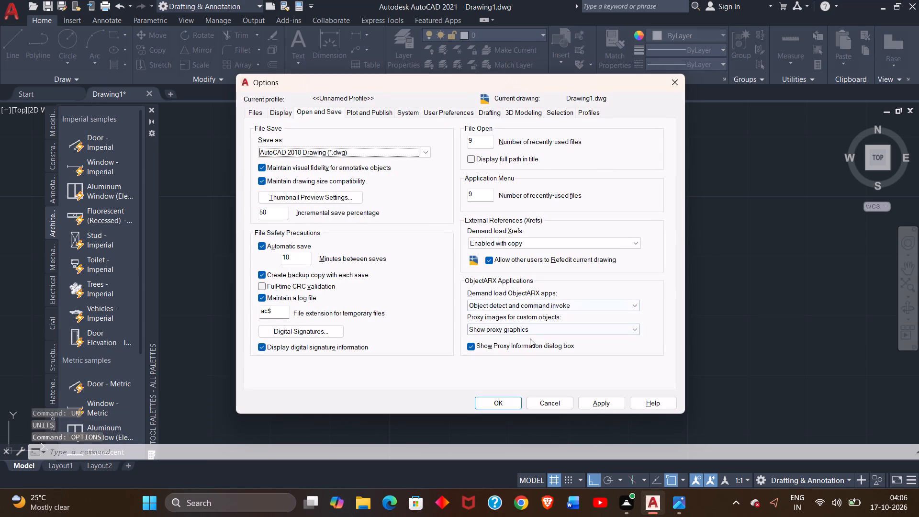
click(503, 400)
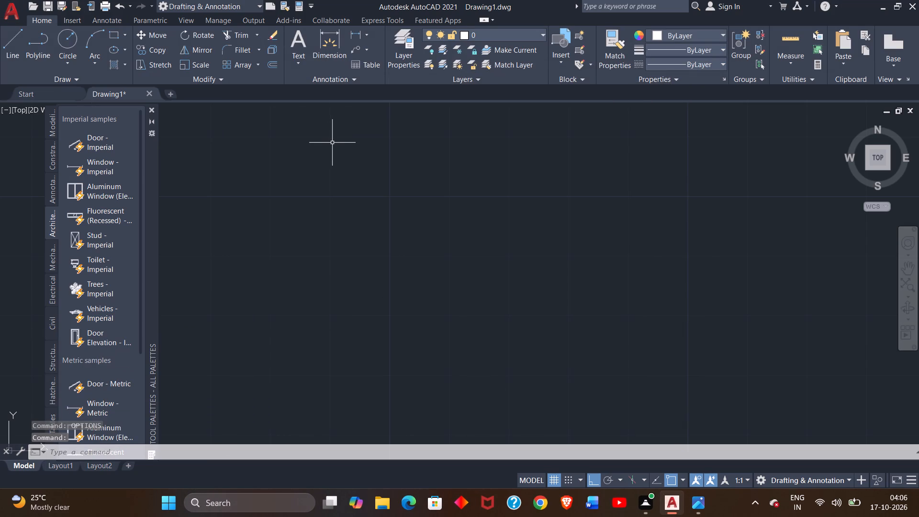
Set the drawing units to Architectural length with 0'-0 1/2" precision and an insertion scale in Inches.
text(un)
key(Return)
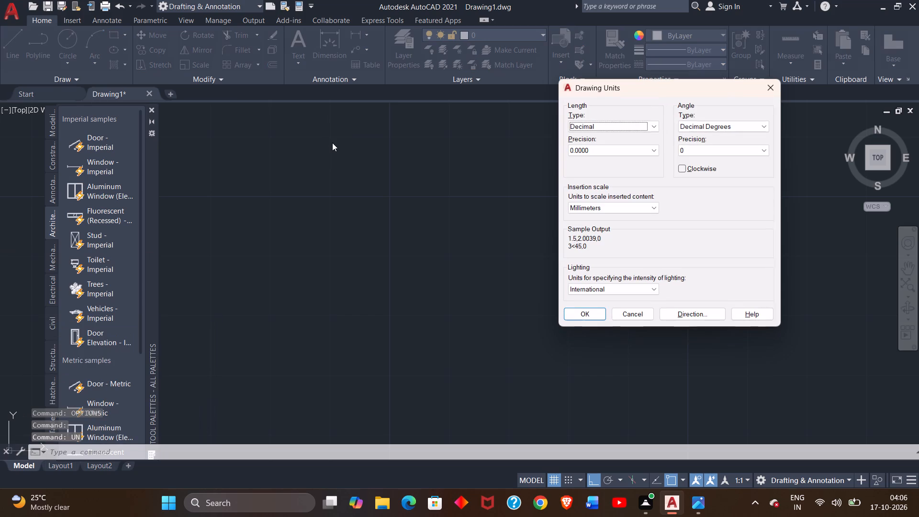
click(649, 128)
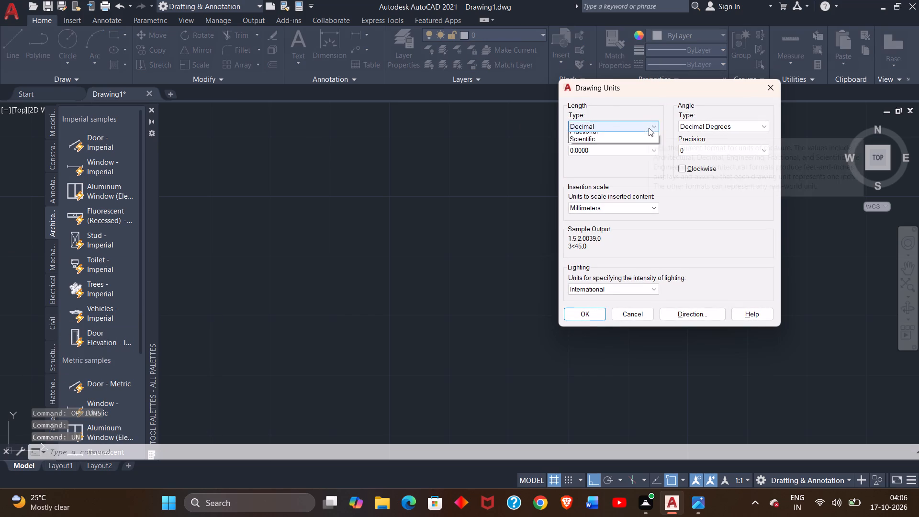
click(647, 136)
click(647, 150)
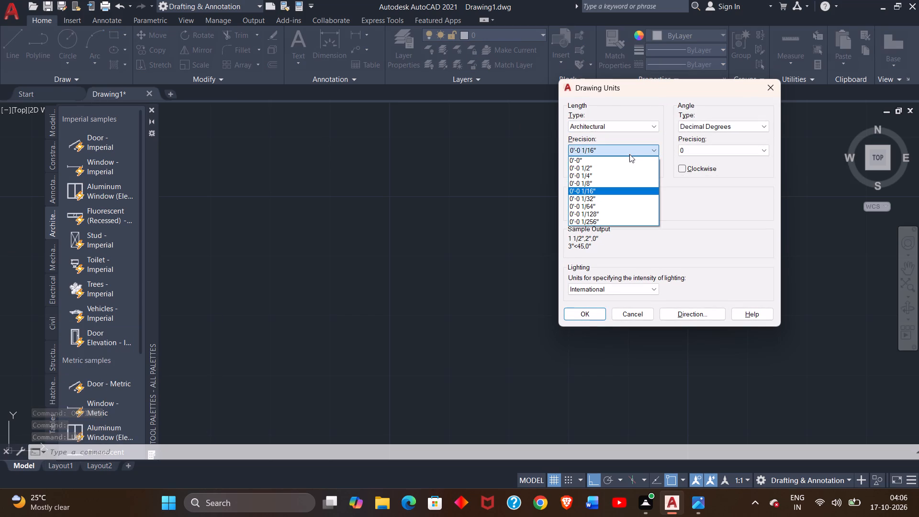
click(623, 167)
click(620, 209)
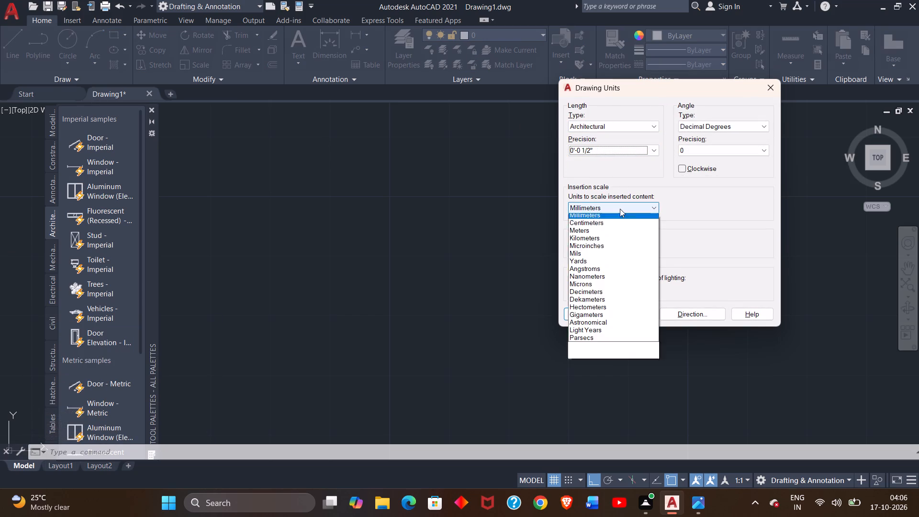
click(615, 224)
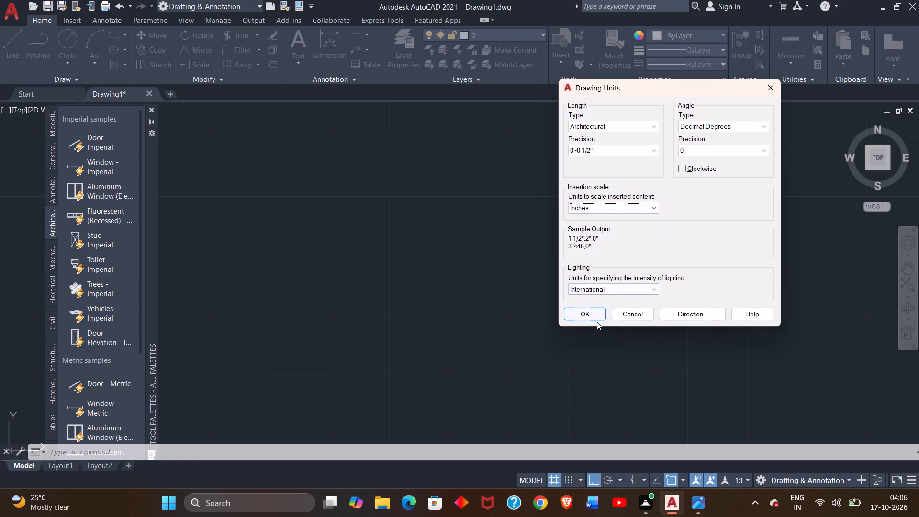
click(597, 318)
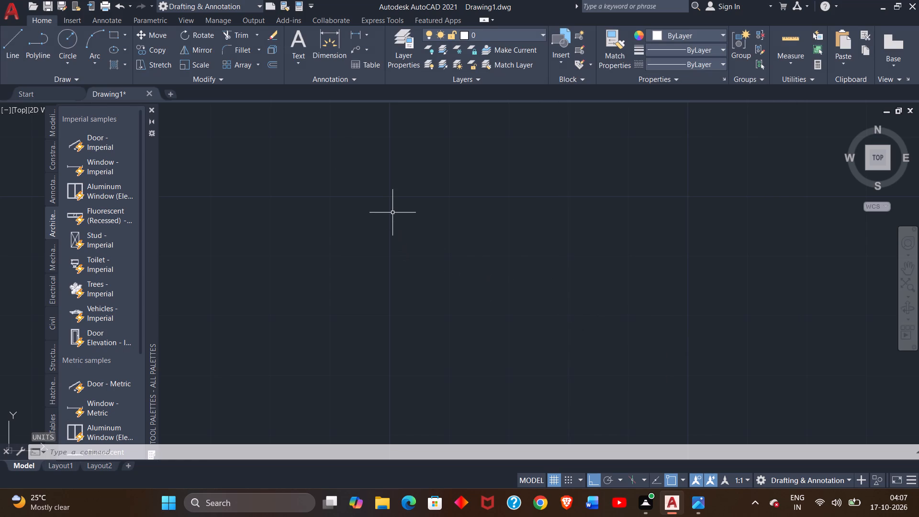
Create a new dimension style based on ISO-25 with Architectural primary units and make it the current style.
key(d)
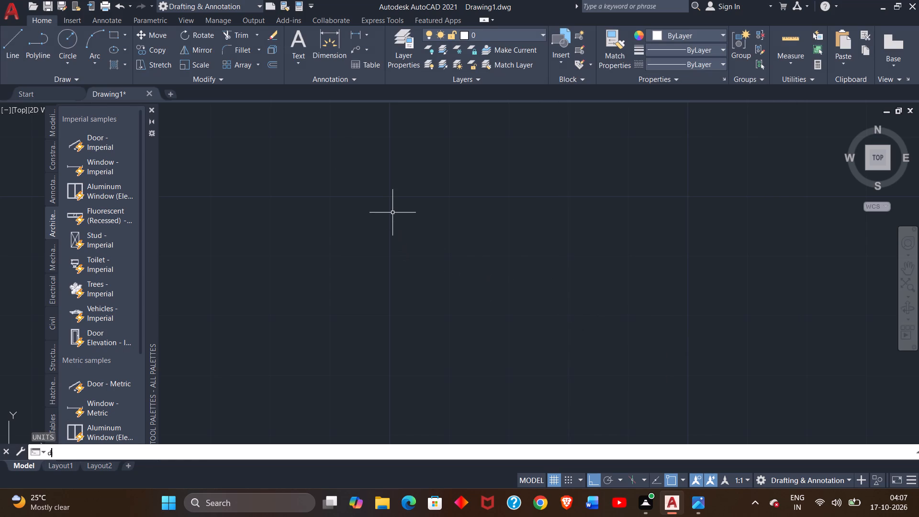
key(Return)
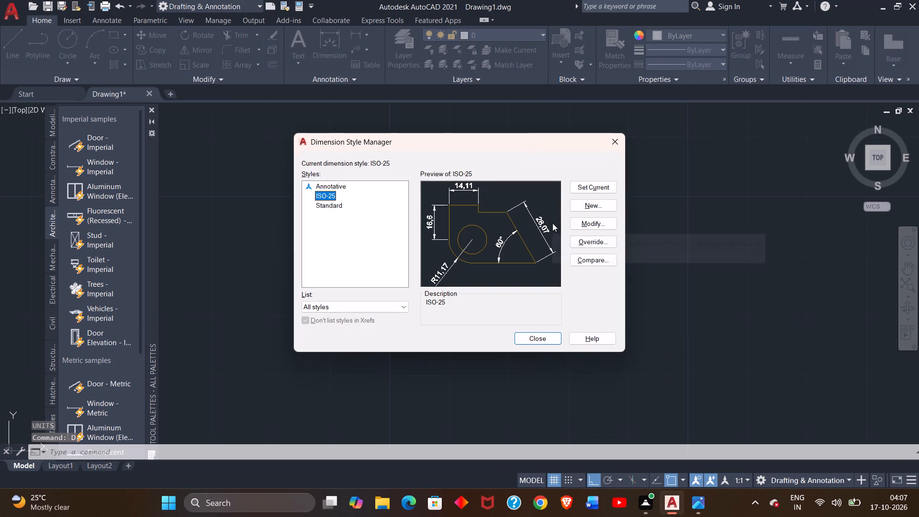
click(587, 207)
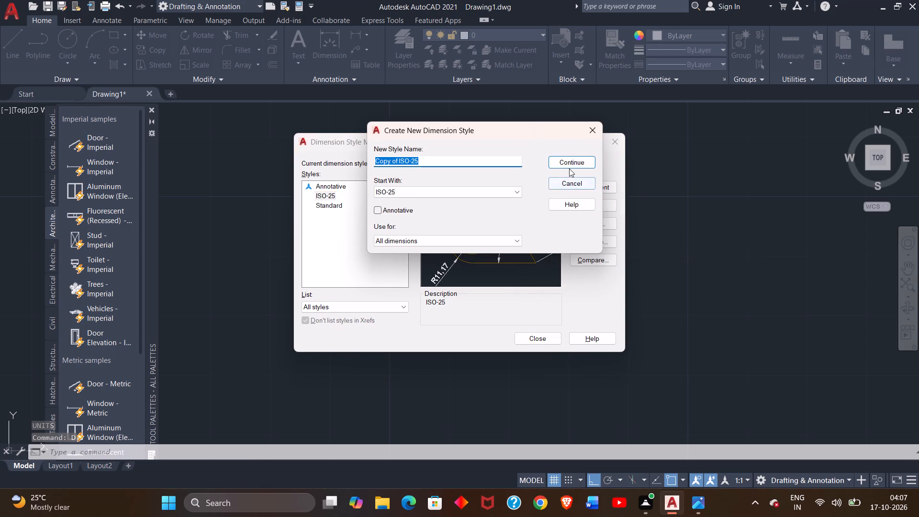
click(570, 164)
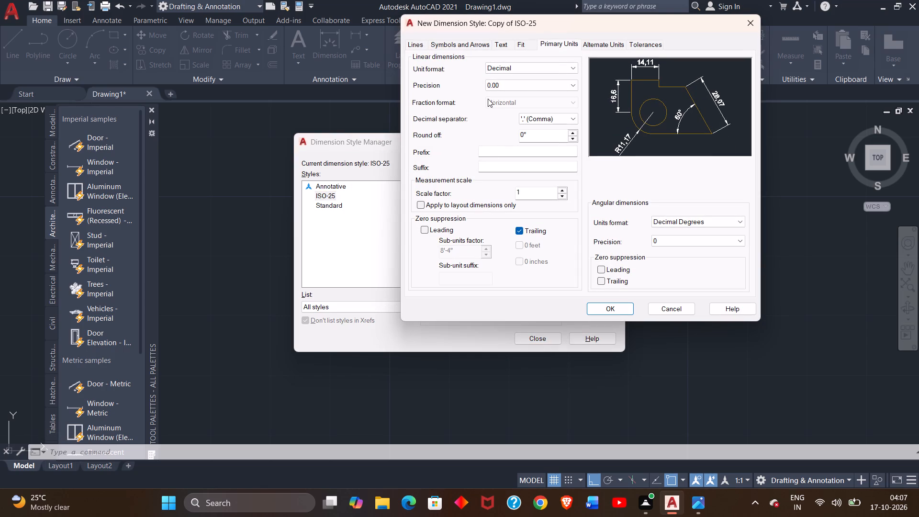
click(528, 69)
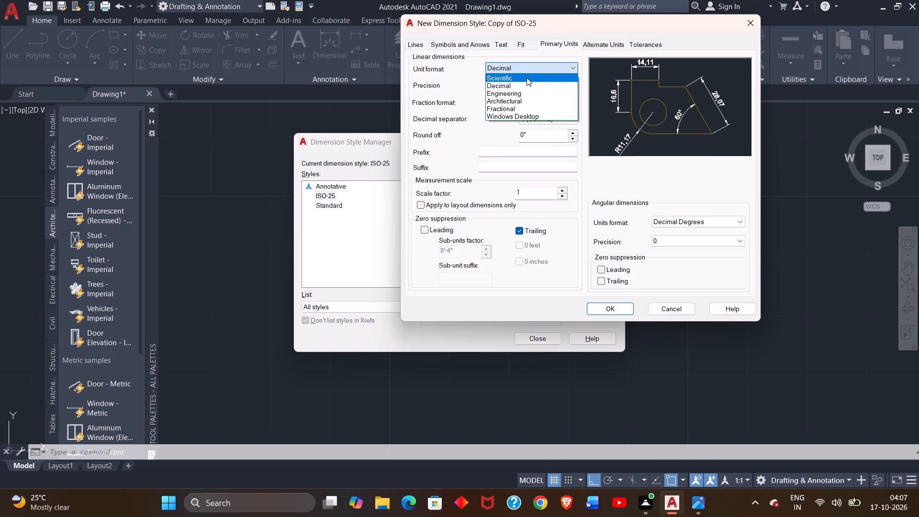
click(525, 101)
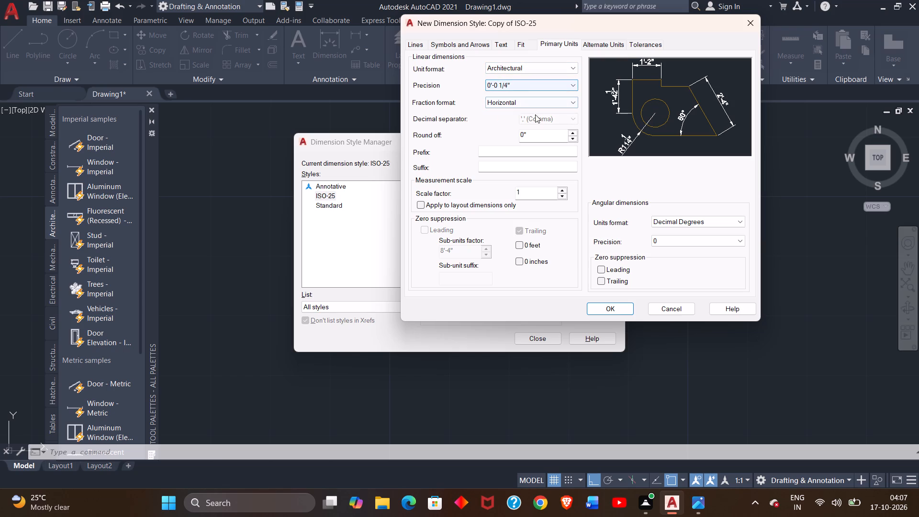
click(599, 308)
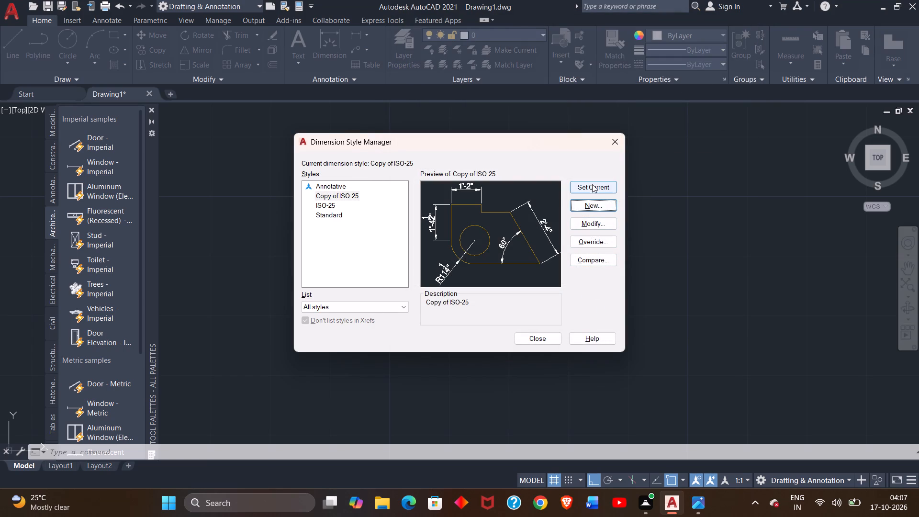
click(592, 184)
click(540, 337)
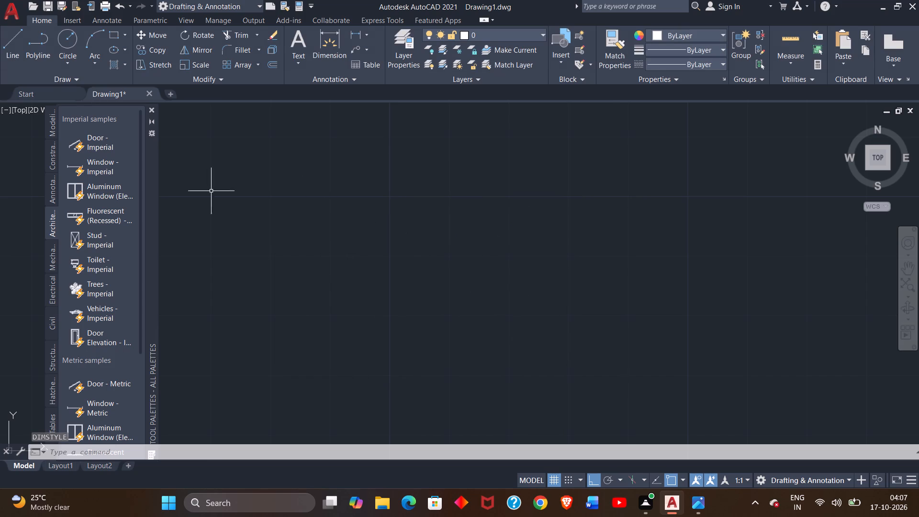
Draw the house outline as a rectangle with a length of 30' and a width of 60'.
scroll(294, 177, down, 4)
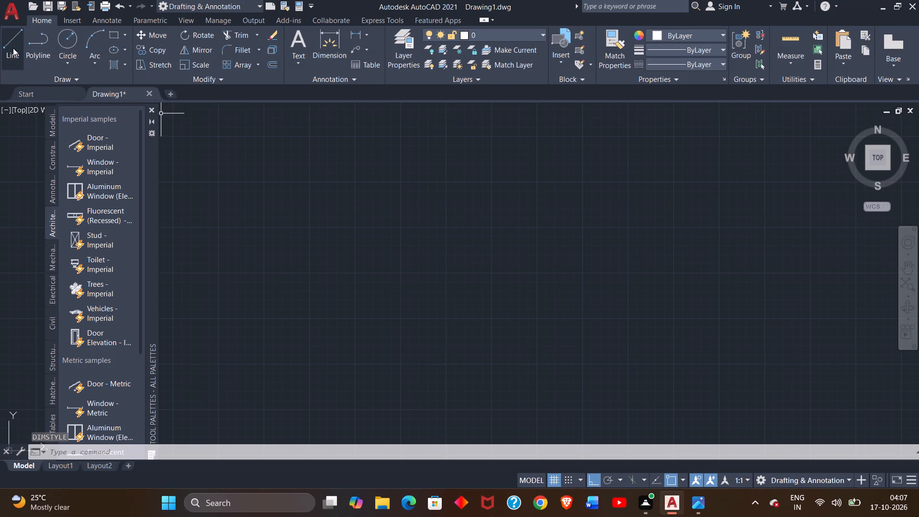
click(13, 48)
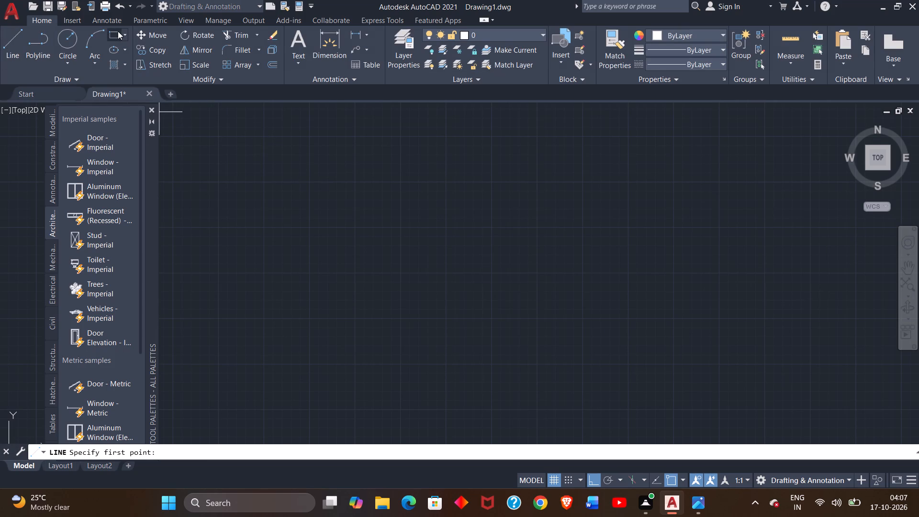
click(118, 31)
click(255, 122)
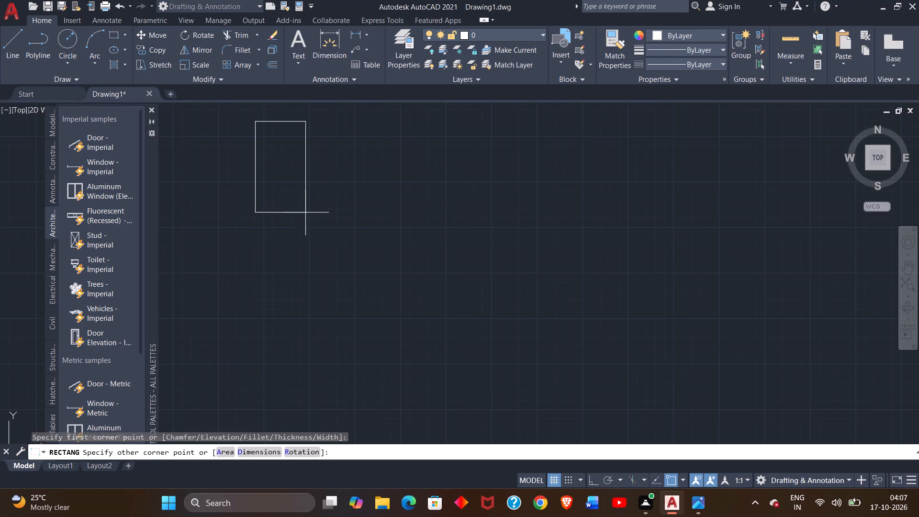
click(272, 451)
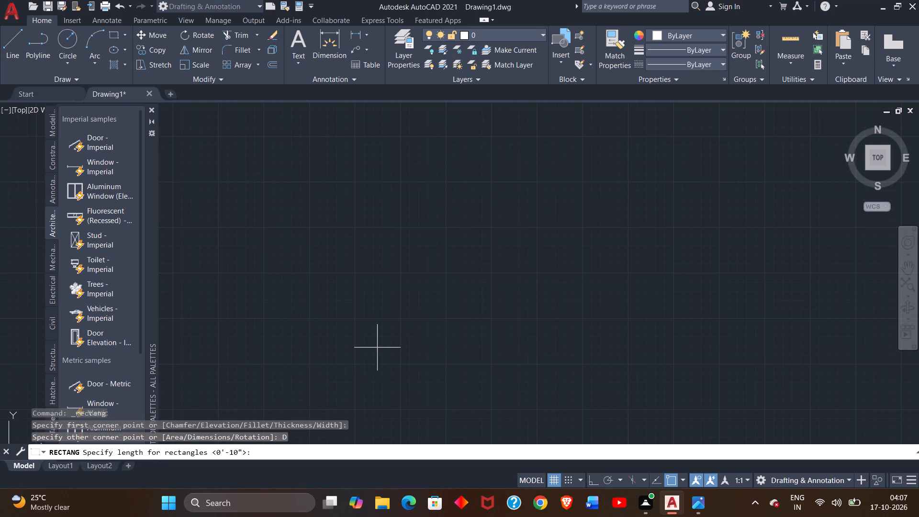
text(30)
key(apostrophe)
key(Return)
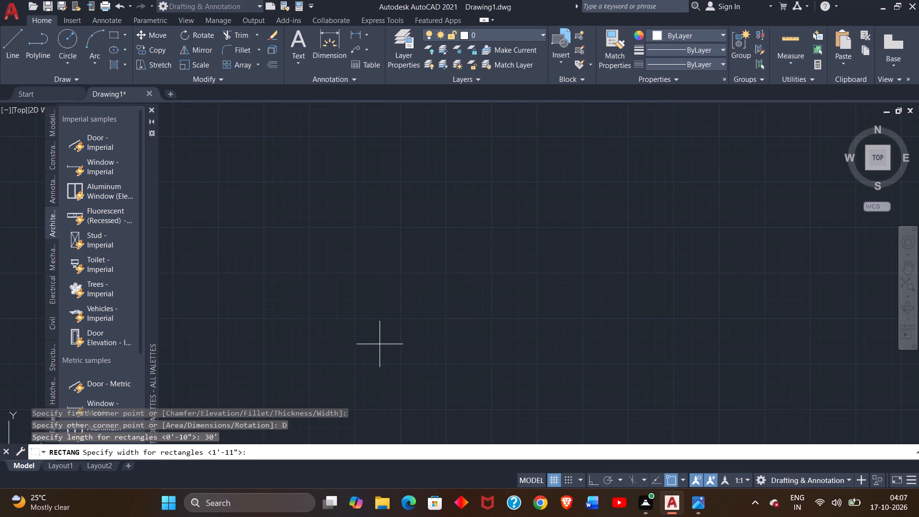
text(60)
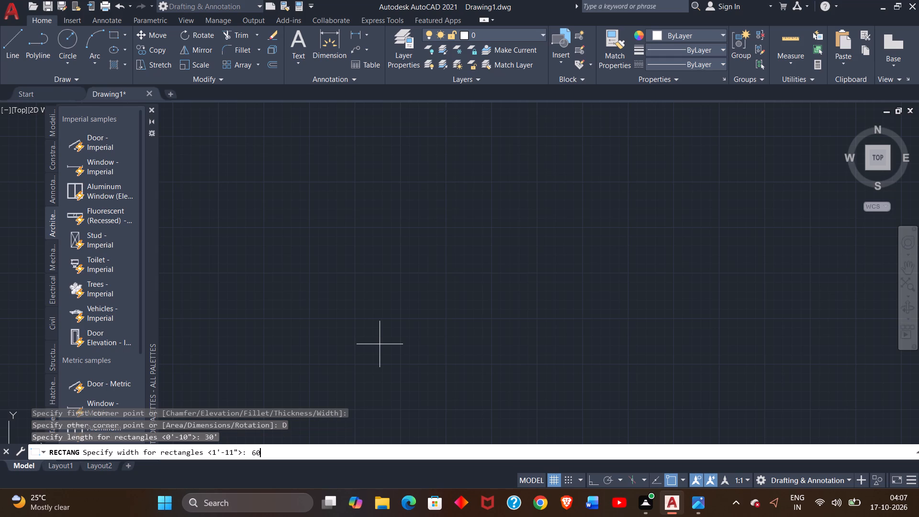
key(apostrophe)
key(shift+Return)
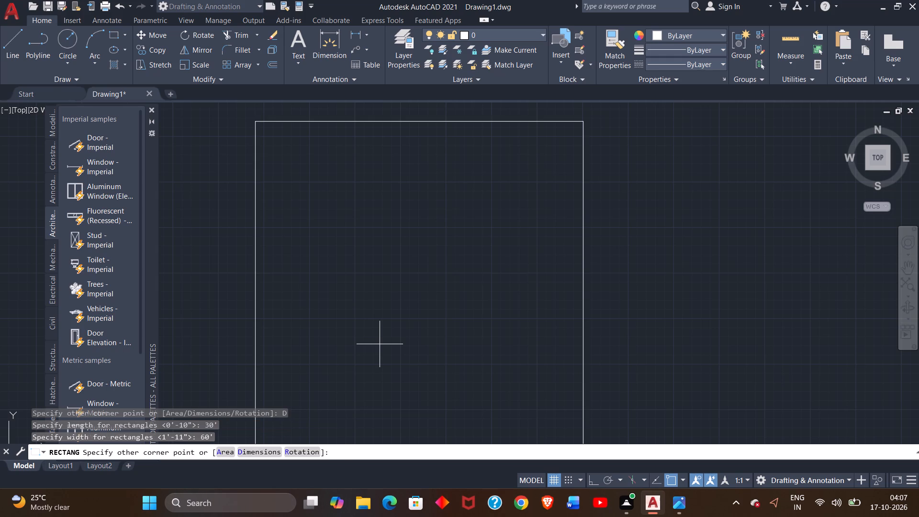
scroll(380, 344, down, 6)
scroll(380, 344, up, 4)
middle_drag(380, 344, 389, 309)
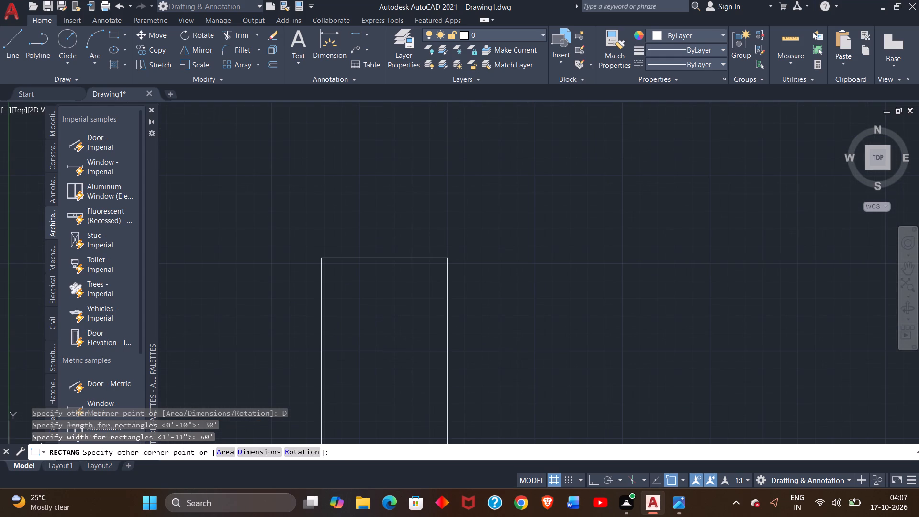
middle_drag(389, 309, 398, 251)
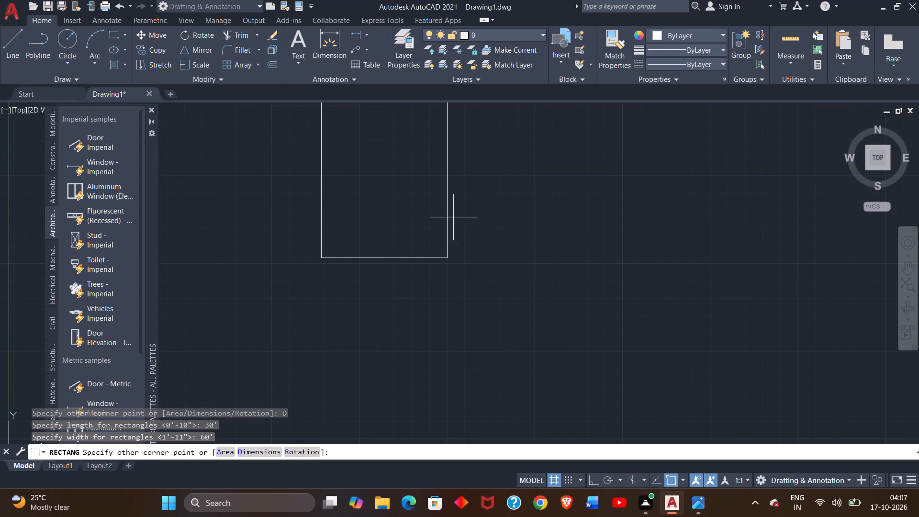
click(453, 217)
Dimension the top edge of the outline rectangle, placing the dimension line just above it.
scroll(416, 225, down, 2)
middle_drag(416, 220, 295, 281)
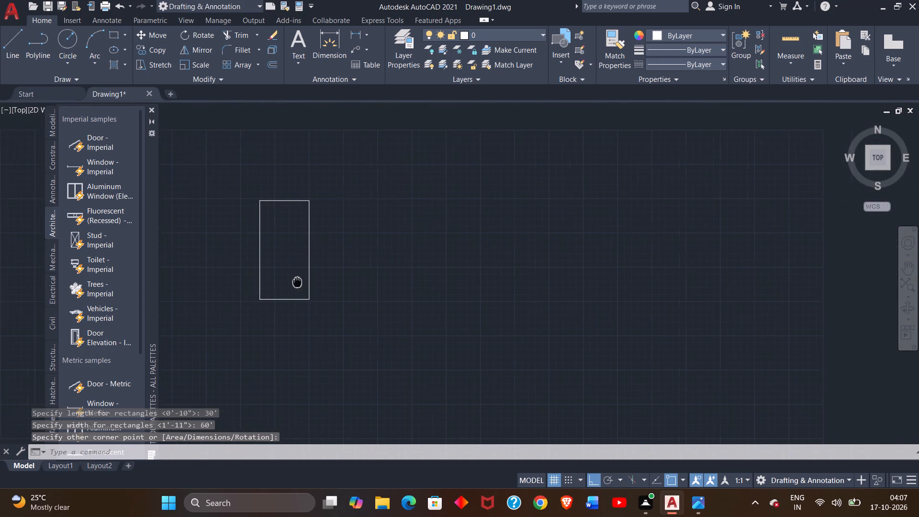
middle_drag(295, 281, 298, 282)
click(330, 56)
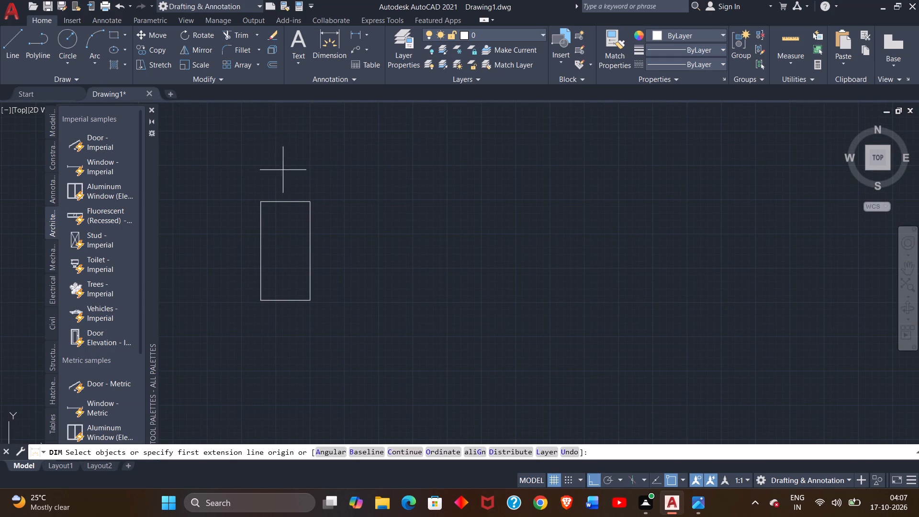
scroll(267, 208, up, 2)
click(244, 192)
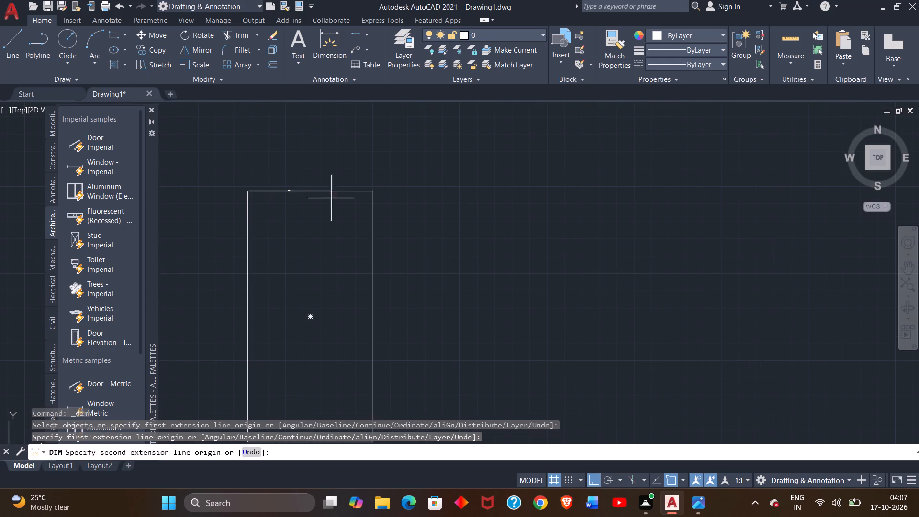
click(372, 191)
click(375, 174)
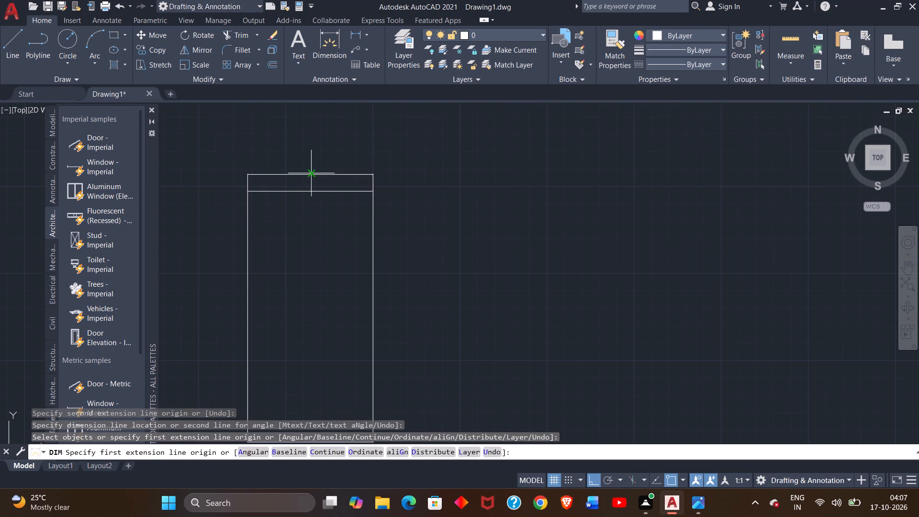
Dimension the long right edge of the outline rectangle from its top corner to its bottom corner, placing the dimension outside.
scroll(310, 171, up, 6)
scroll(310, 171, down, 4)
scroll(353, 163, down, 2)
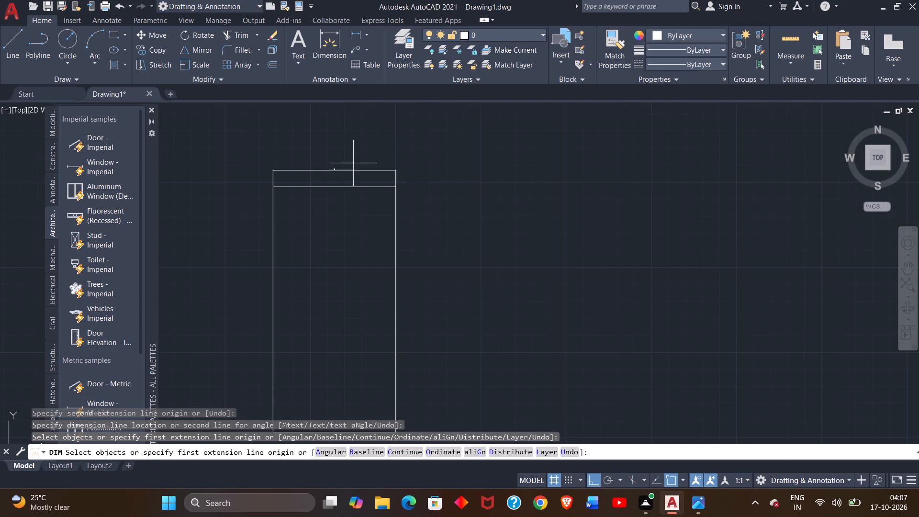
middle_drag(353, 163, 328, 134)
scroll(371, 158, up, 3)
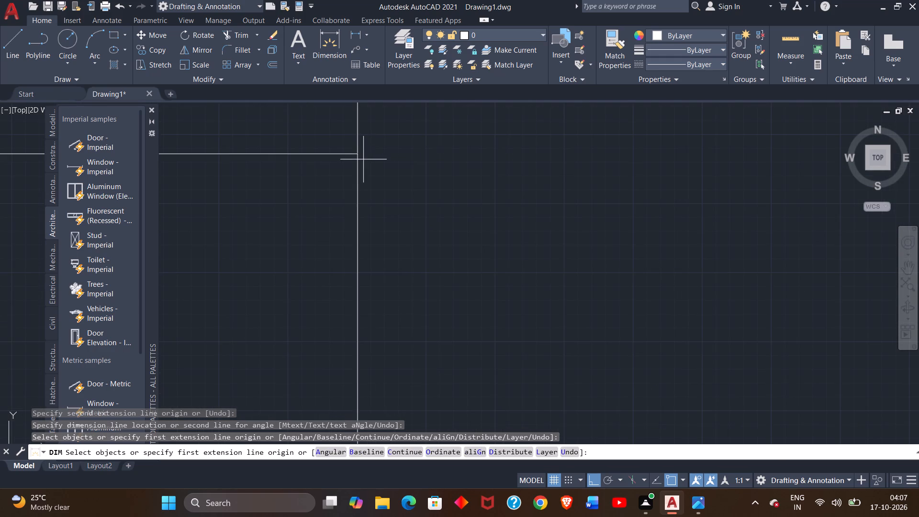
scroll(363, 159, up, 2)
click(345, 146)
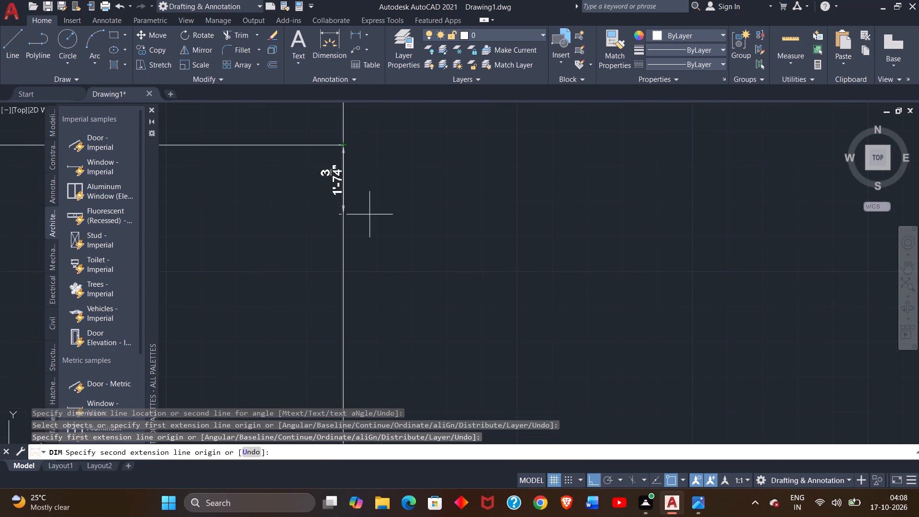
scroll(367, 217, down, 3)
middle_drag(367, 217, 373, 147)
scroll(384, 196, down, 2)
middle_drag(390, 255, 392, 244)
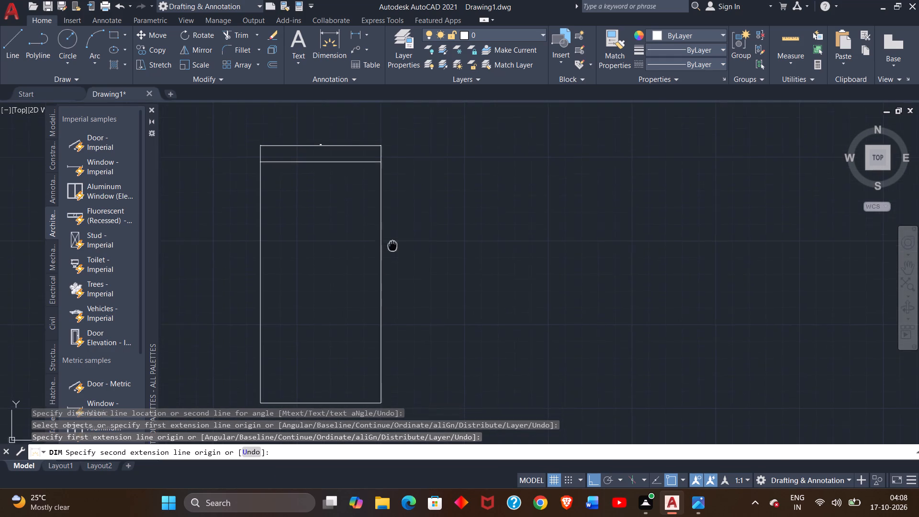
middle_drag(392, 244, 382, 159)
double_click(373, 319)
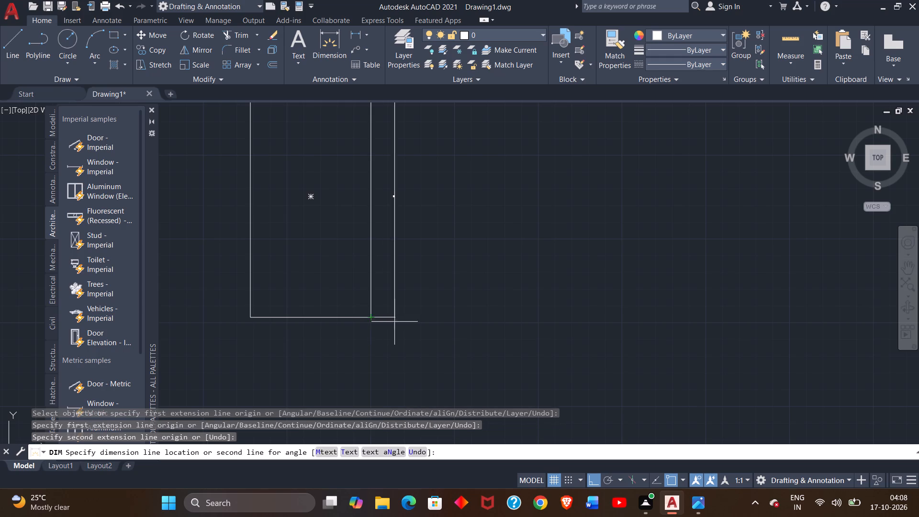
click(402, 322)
Examine the dimension text beside the rectangle's long right edge and end the Dimension command.
scroll(404, 196, up, 4)
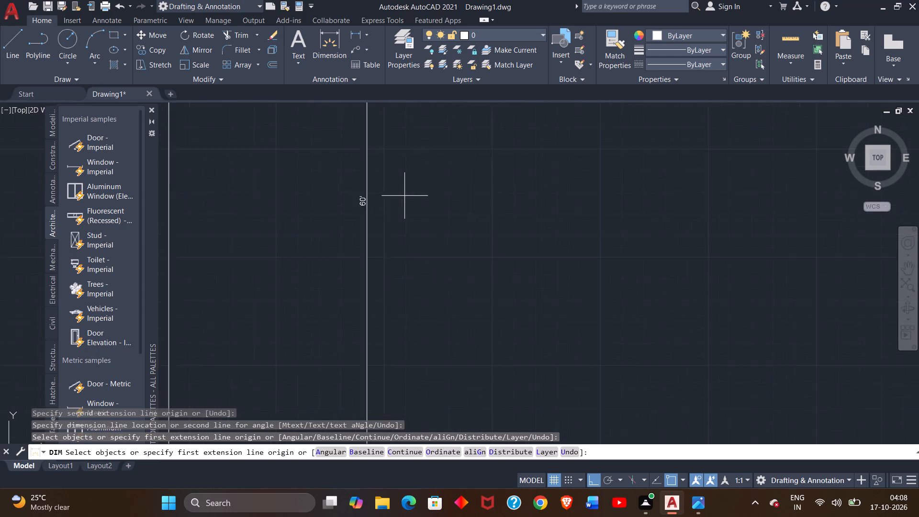
scroll(404, 196, up, 1)
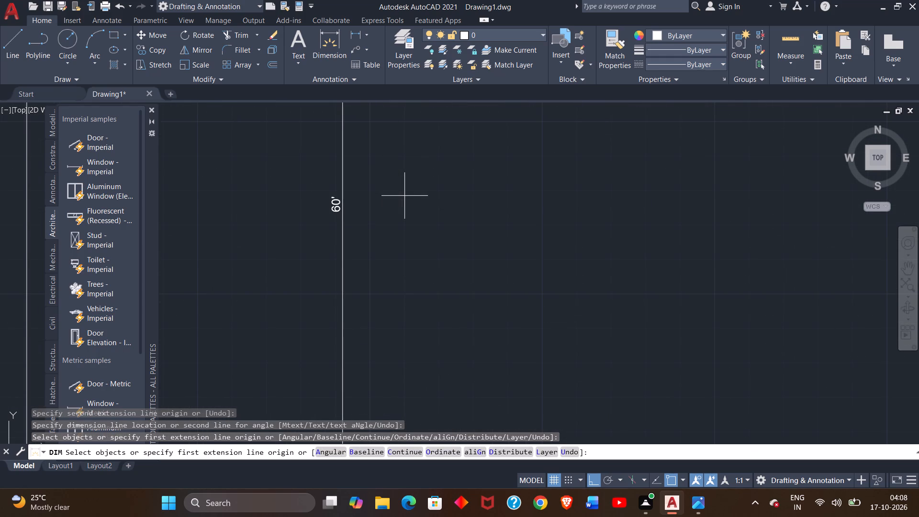
scroll(404, 193, down, 2)
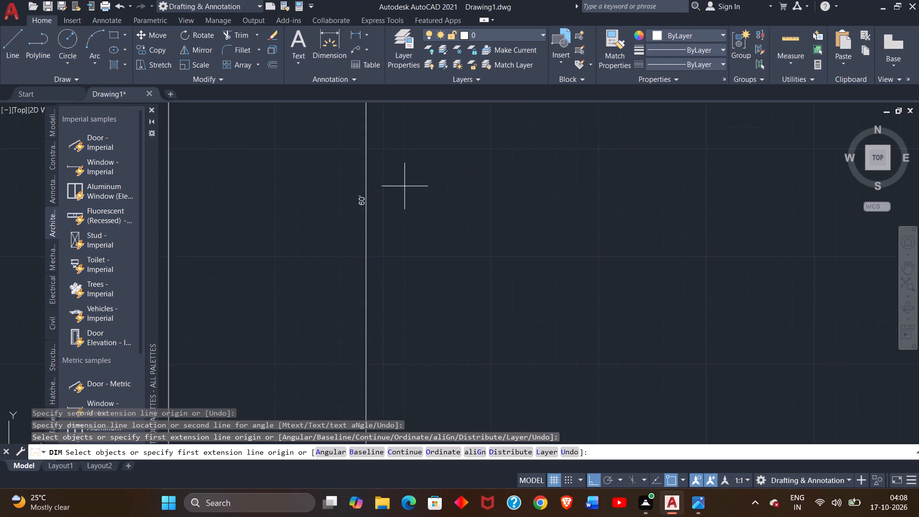
scroll(404, 186, down, 3)
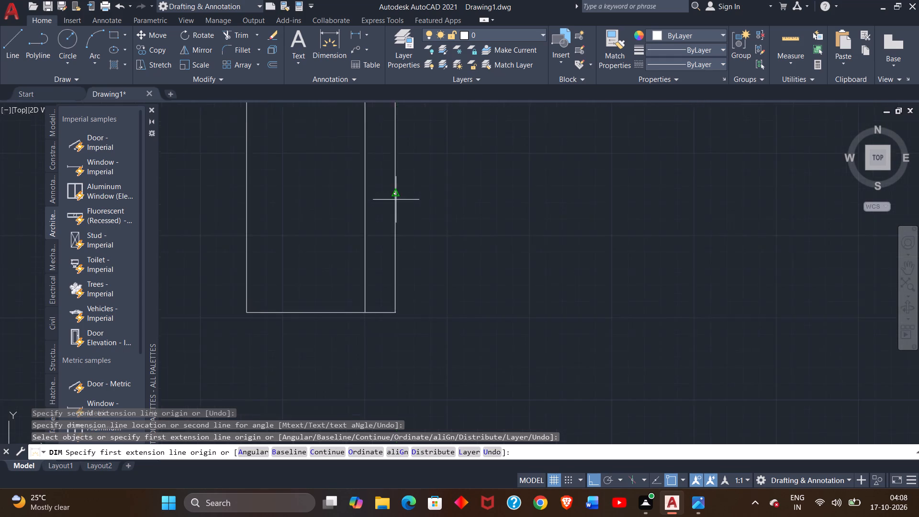
scroll(396, 200, down, 1)
right_click(436, 187)
click(451, 194)
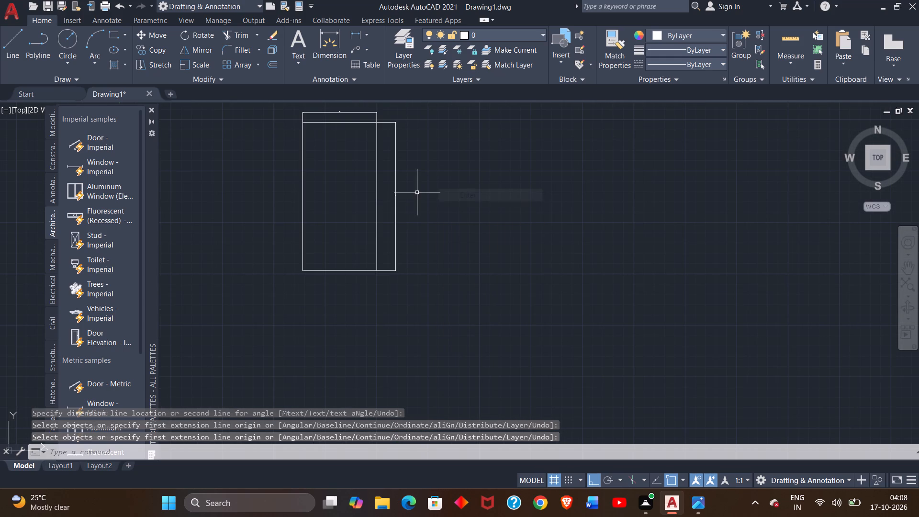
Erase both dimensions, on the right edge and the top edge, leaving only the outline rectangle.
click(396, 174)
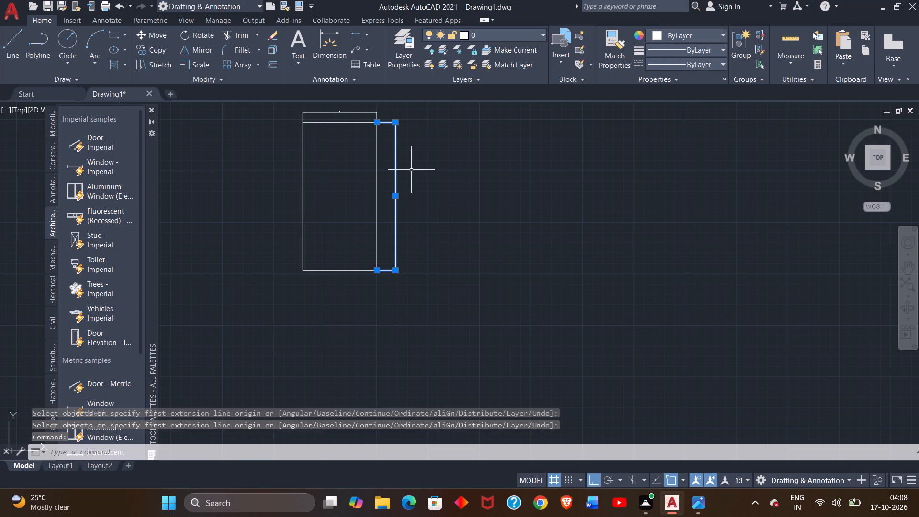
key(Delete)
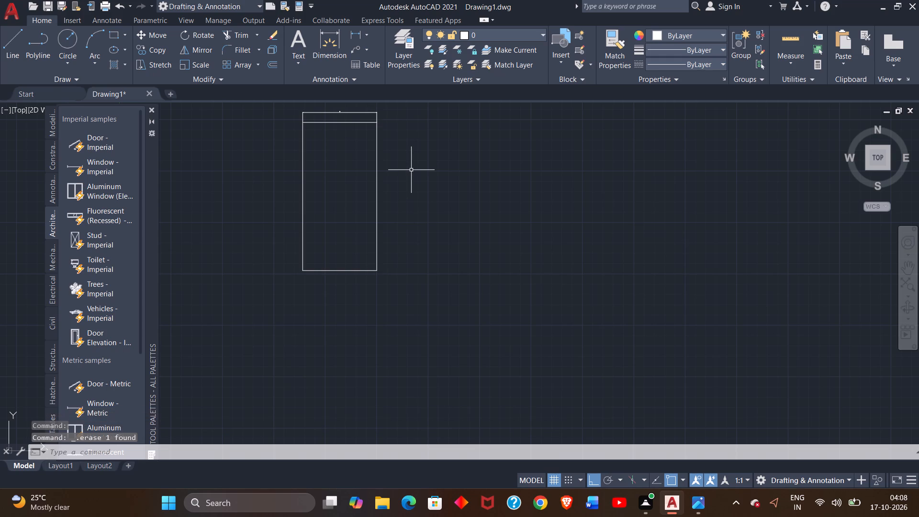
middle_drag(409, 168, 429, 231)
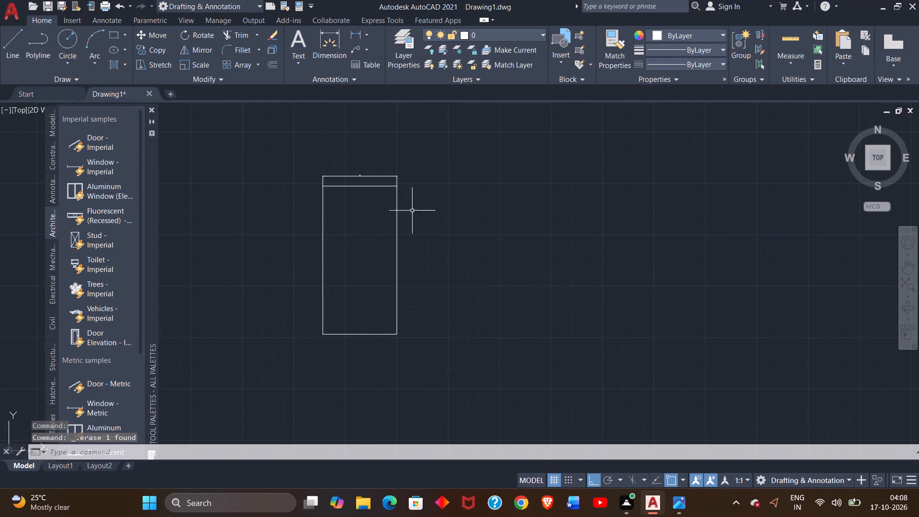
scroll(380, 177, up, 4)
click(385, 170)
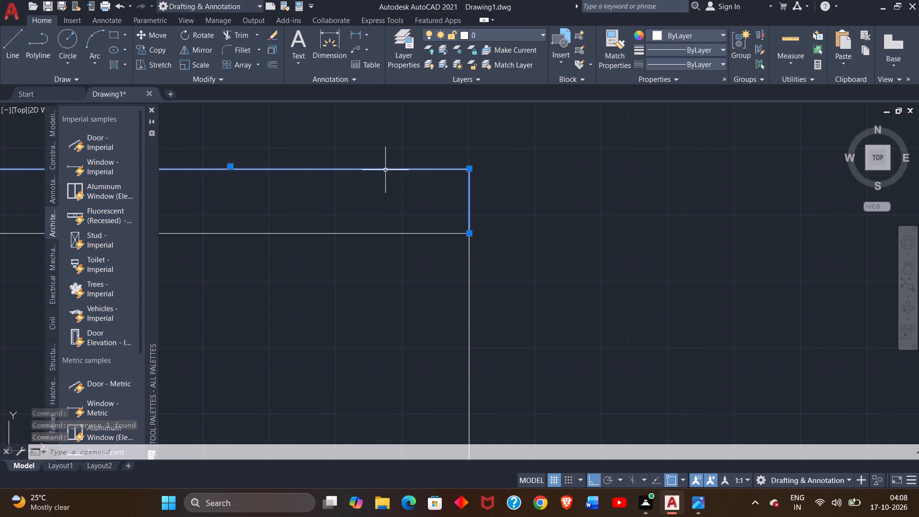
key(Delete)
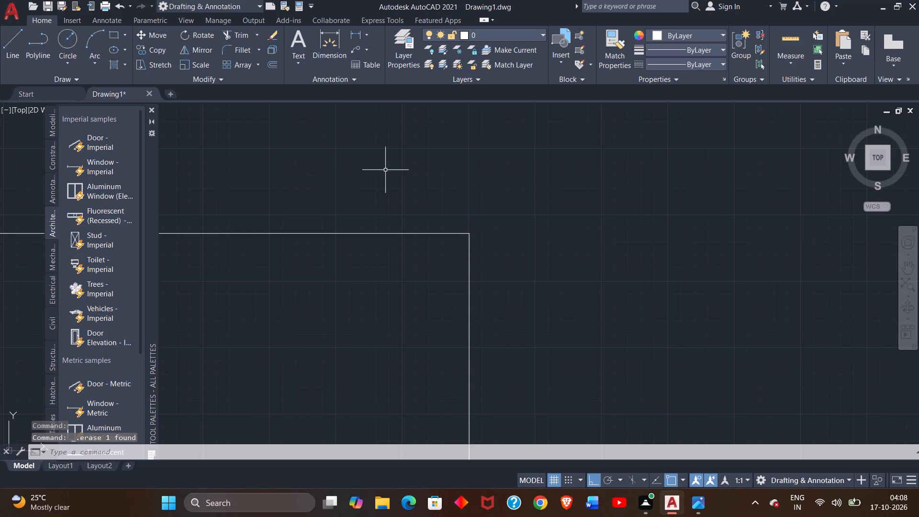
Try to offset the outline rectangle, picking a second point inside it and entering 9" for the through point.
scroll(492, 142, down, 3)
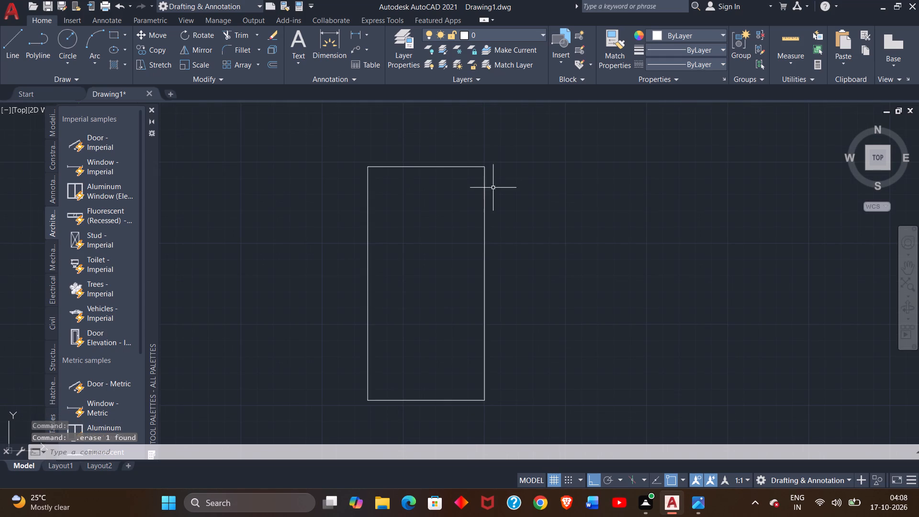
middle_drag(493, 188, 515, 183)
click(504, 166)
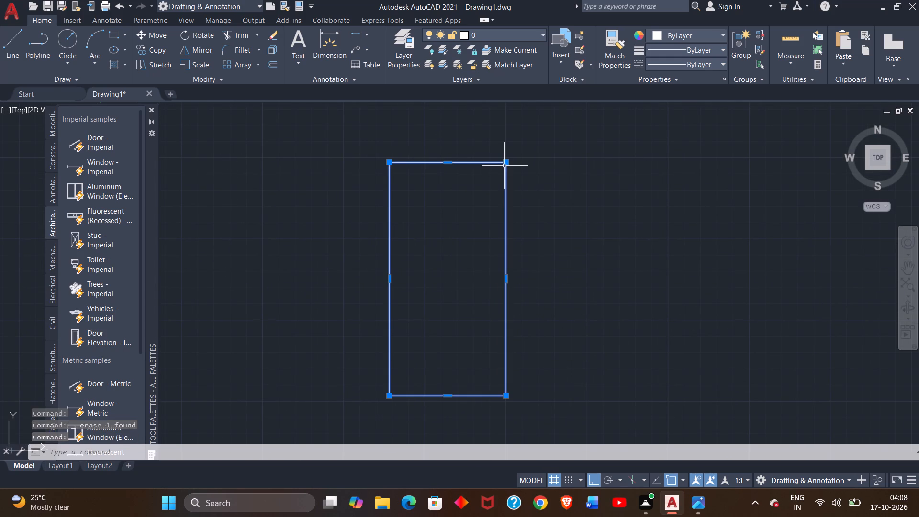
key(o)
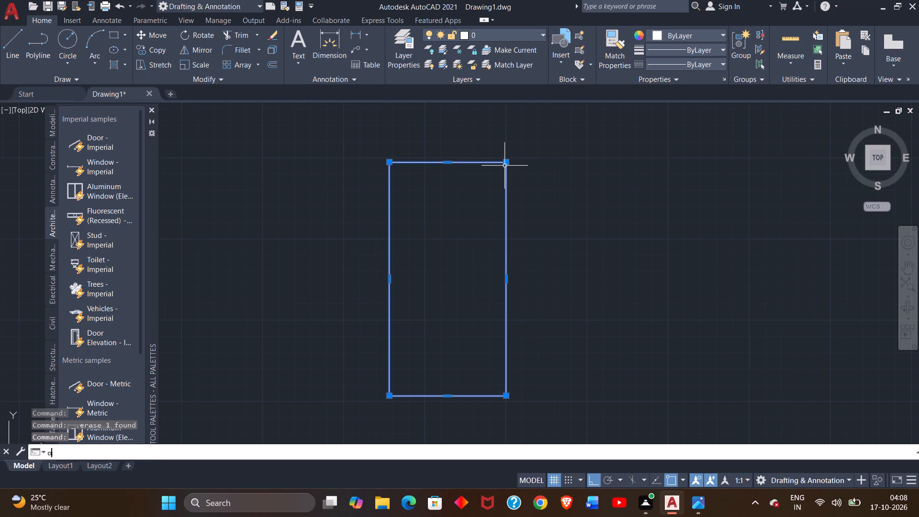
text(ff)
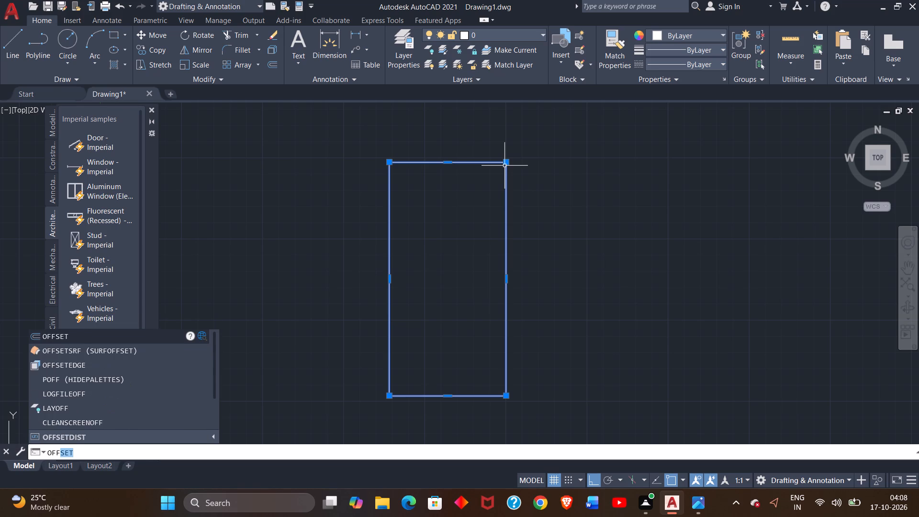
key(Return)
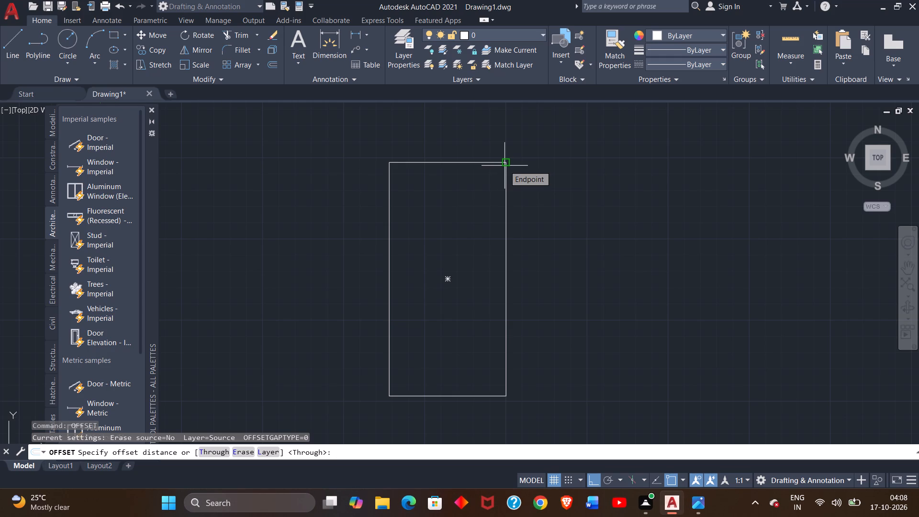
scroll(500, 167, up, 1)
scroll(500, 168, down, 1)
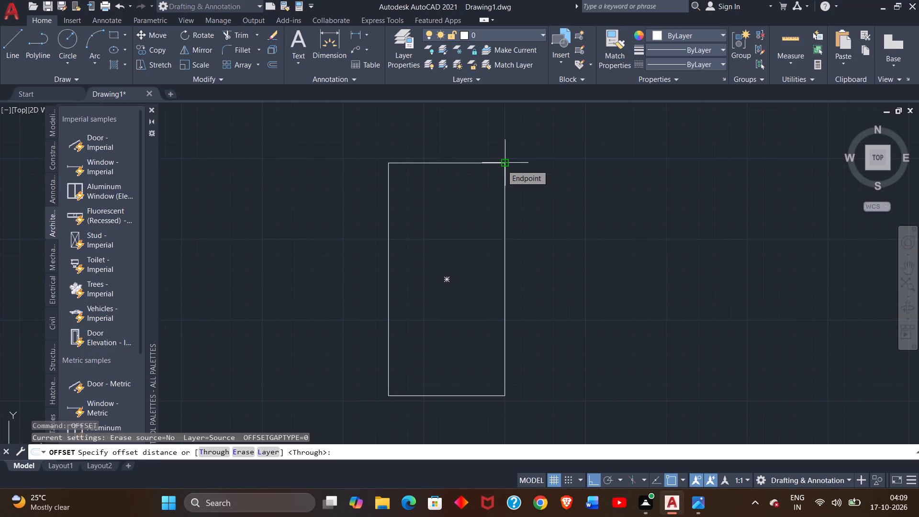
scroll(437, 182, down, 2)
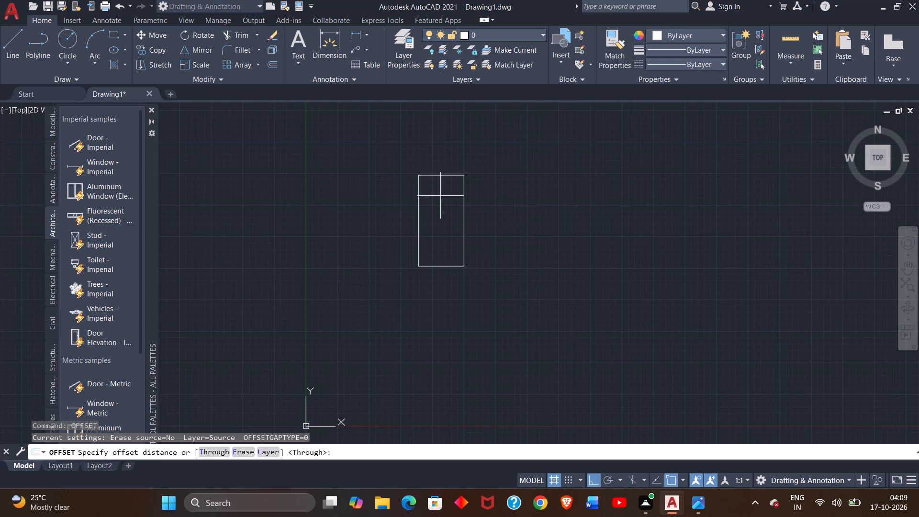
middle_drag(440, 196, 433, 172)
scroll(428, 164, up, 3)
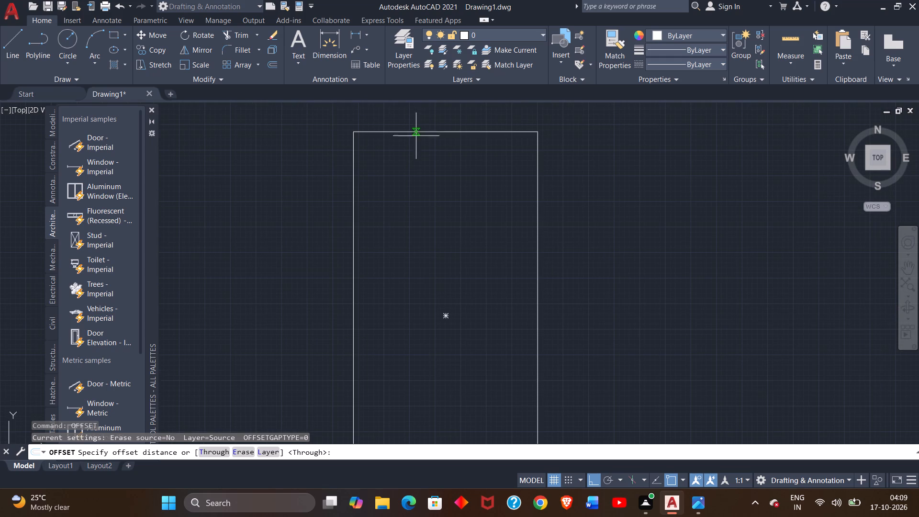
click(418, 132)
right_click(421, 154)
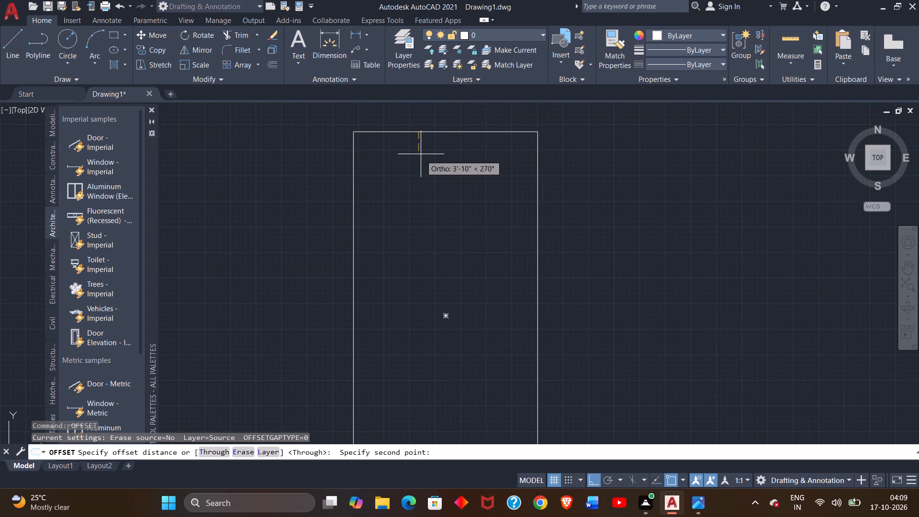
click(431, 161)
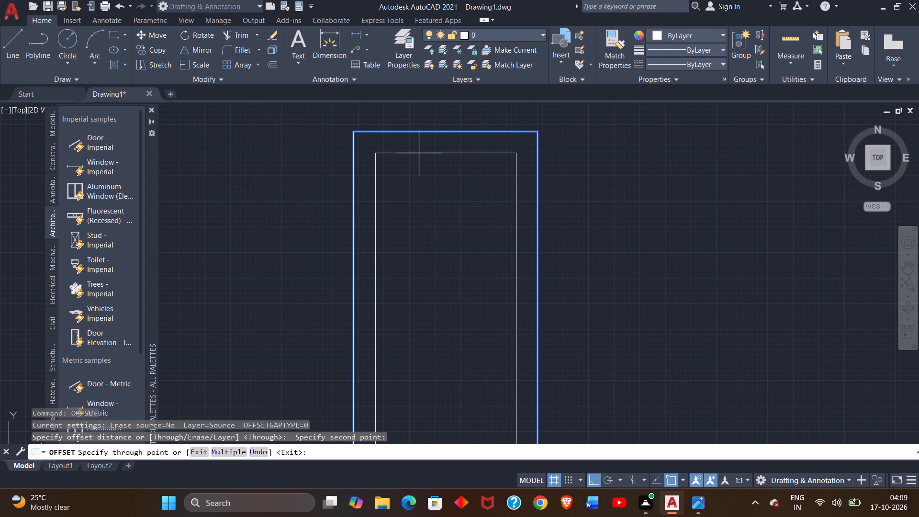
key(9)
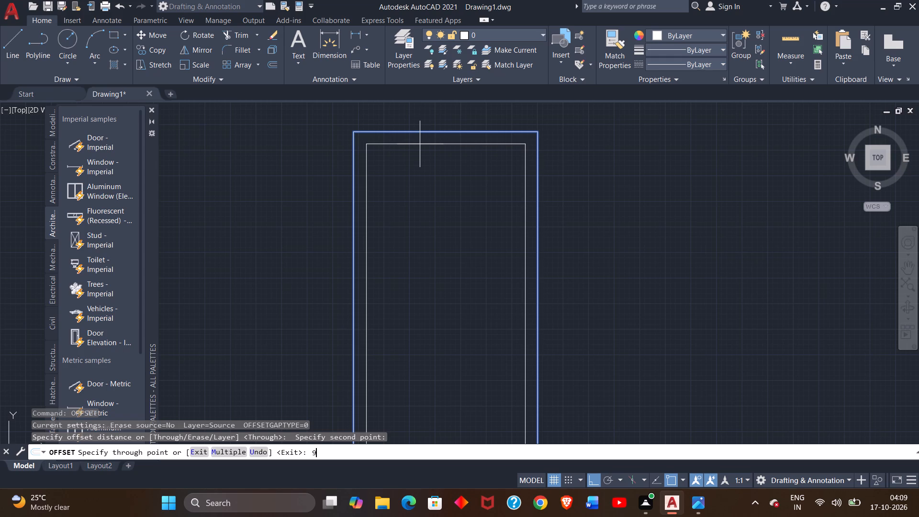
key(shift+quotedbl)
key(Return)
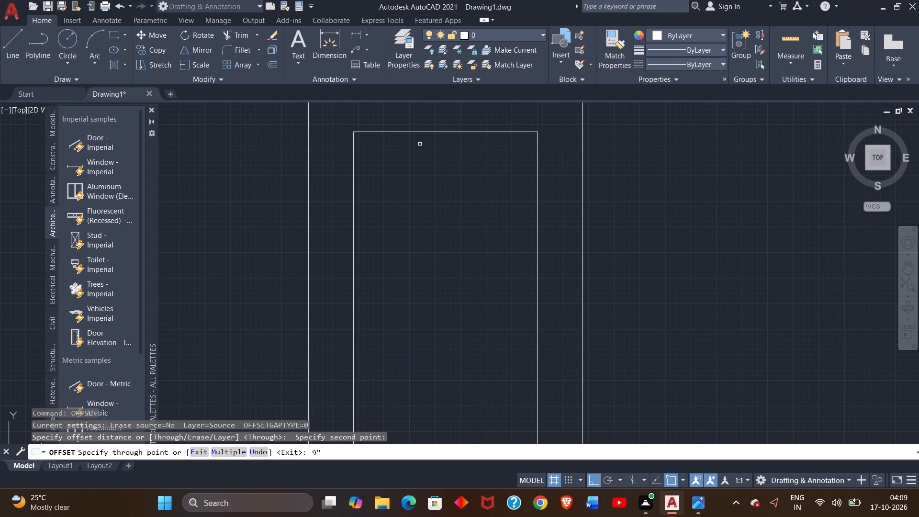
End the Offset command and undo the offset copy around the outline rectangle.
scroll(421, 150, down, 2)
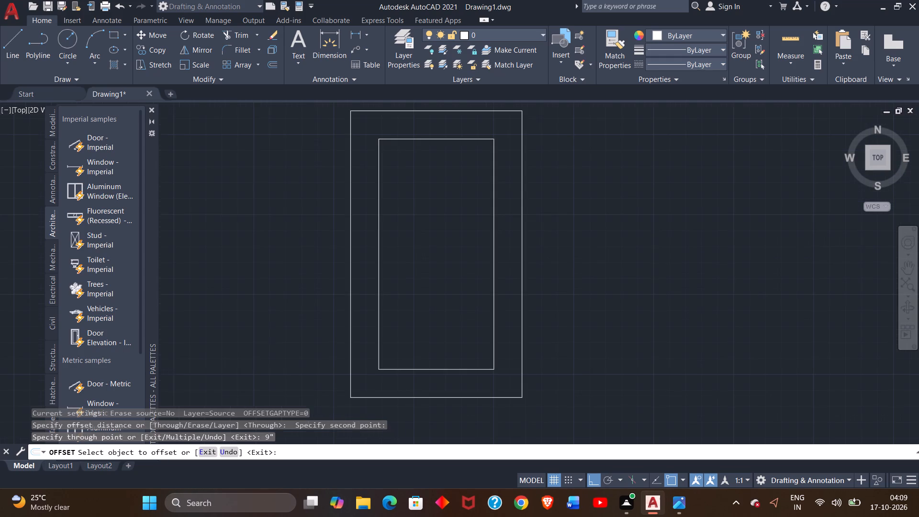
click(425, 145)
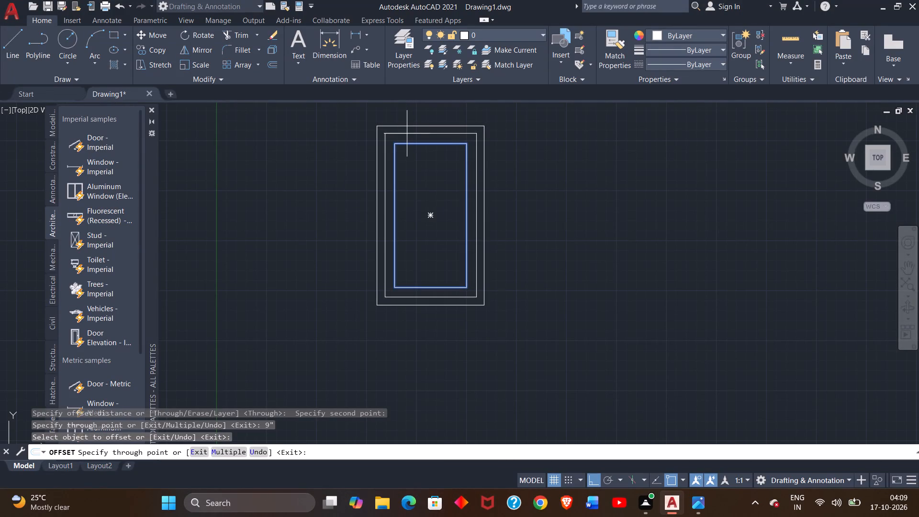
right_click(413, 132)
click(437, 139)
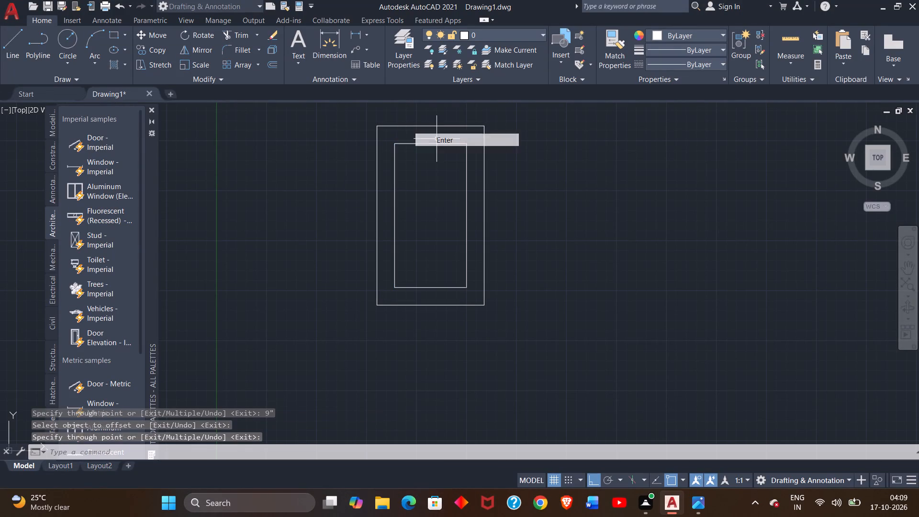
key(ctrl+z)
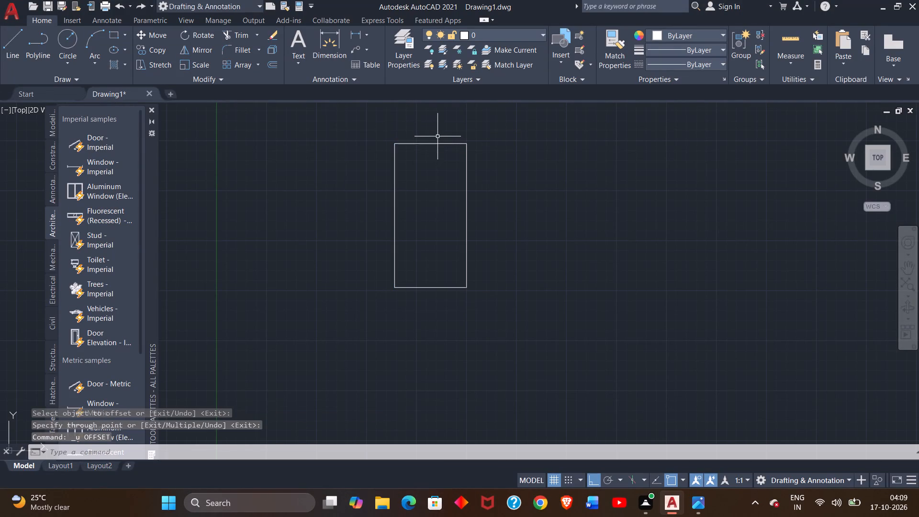
Offset the outline rectangle 6" to the inside to form the outer wall thickness.
click(438, 144)
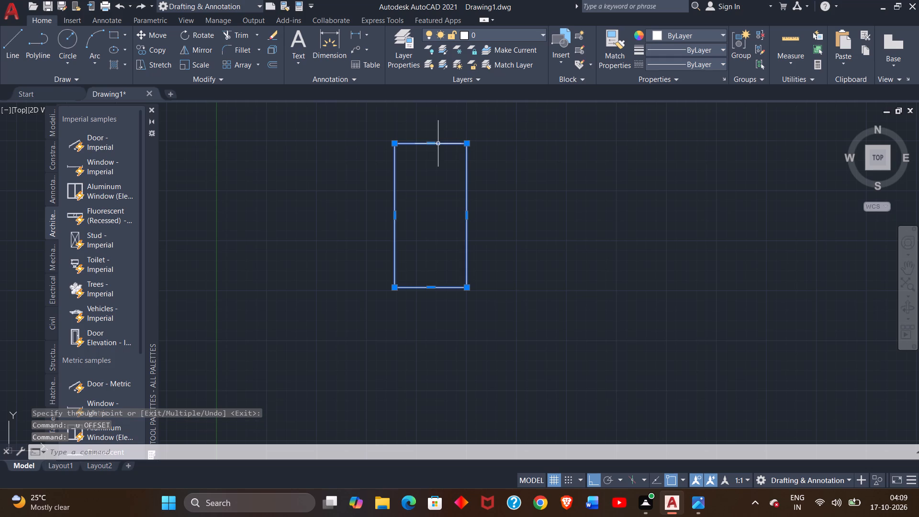
key(o)
text(ff)
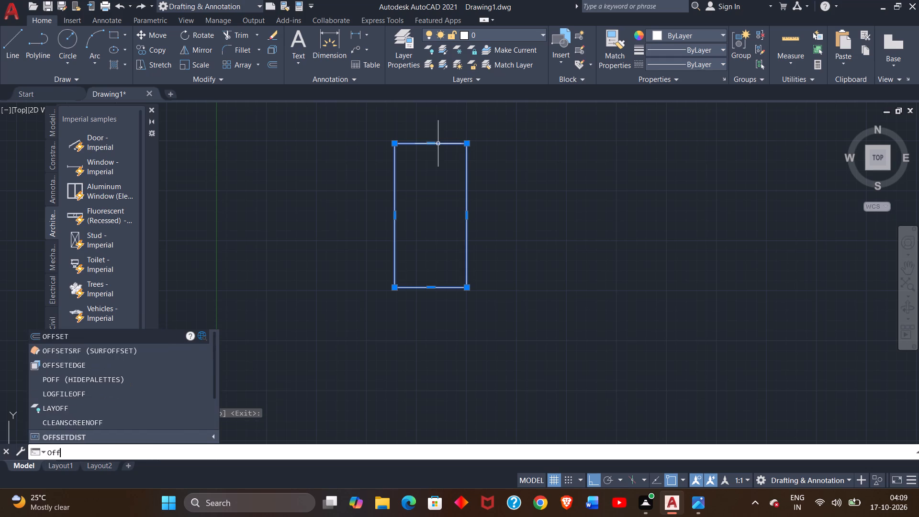
key(Return)
key(6)
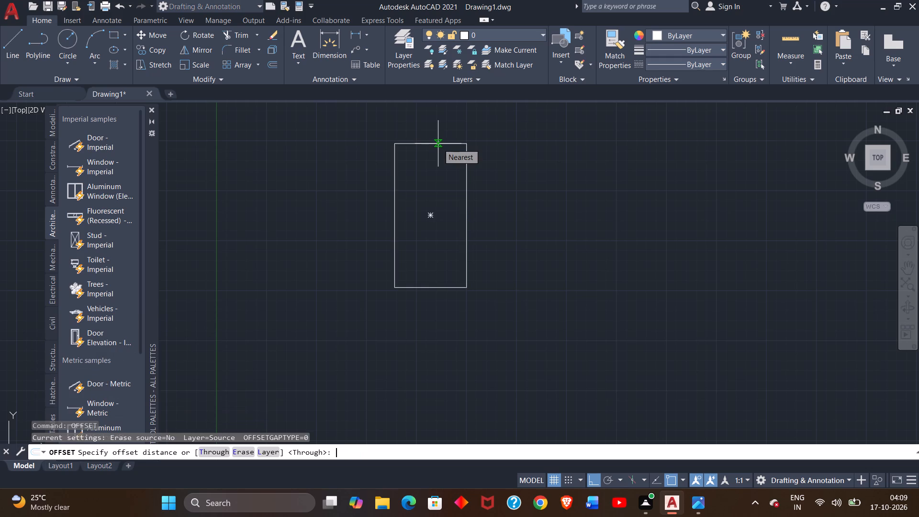
key(shift+quotedbl)
key(Return)
scroll(438, 144, up, 3)
click(437, 167)
scroll(431, 187, down, 2)
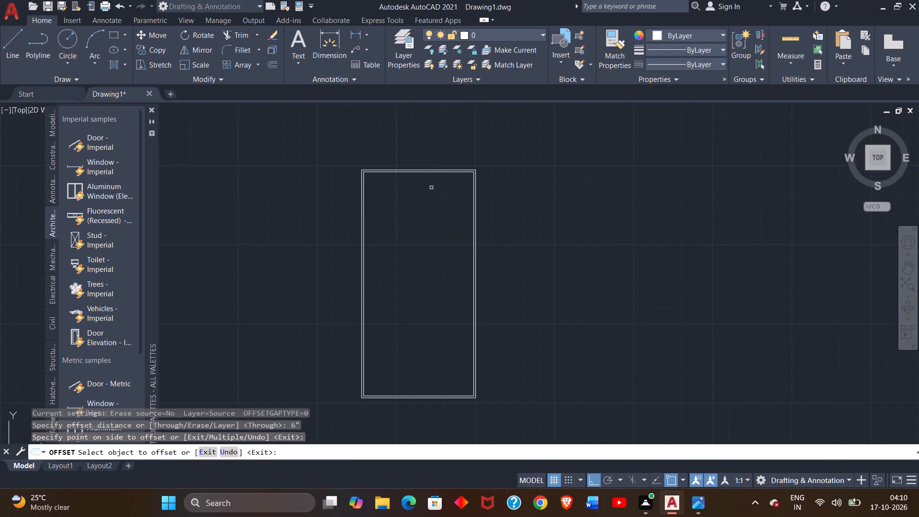
Examine the wall gap between the two nested rectangles at the top edge and end the Offset command.
middle_drag(431, 202, 417, 169)
middle_drag(402, 195, 402, 178)
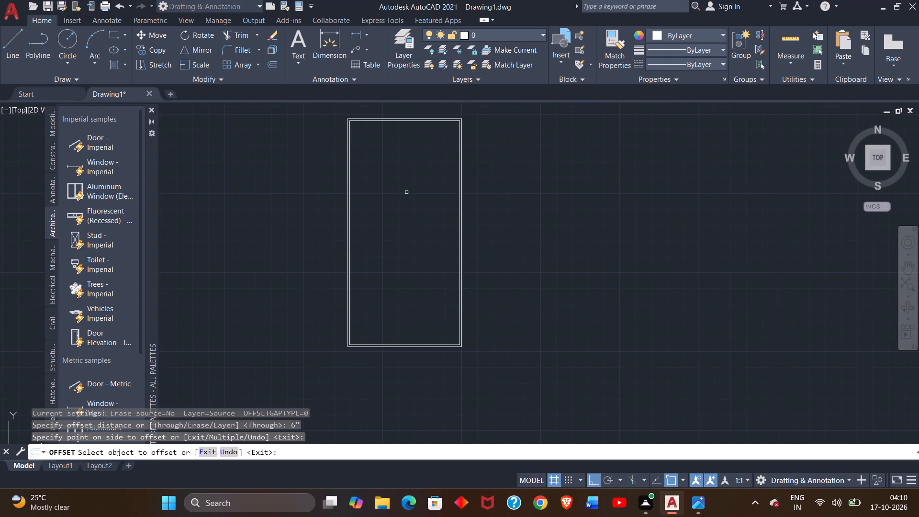
scroll(376, 116, up, 4)
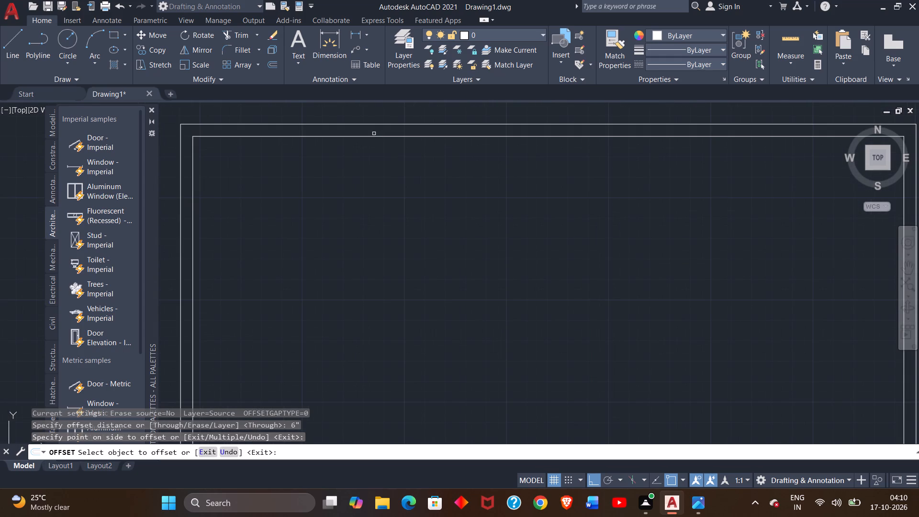
scroll(373, 138, down, 2)
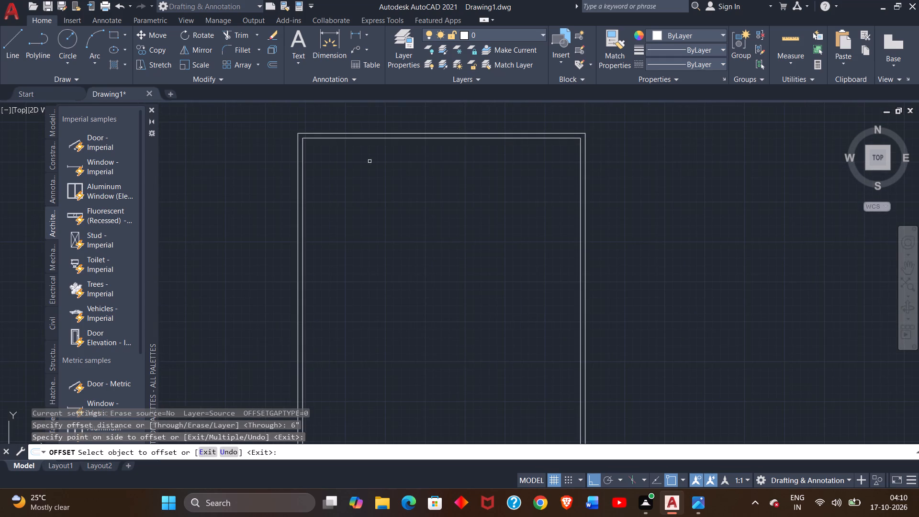
scroll(370, 162, down, 1)
right_click(371, 190)
click(384, 194)
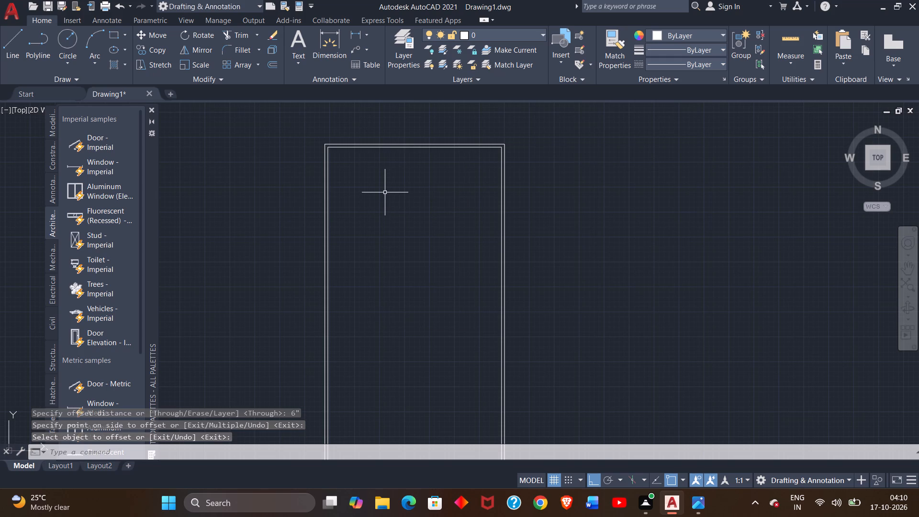
Measure the inner rectangle's top edge from corner to corner with the Dimension command, without placing a dimension.
middle_drag(382, 189, 396, 181)
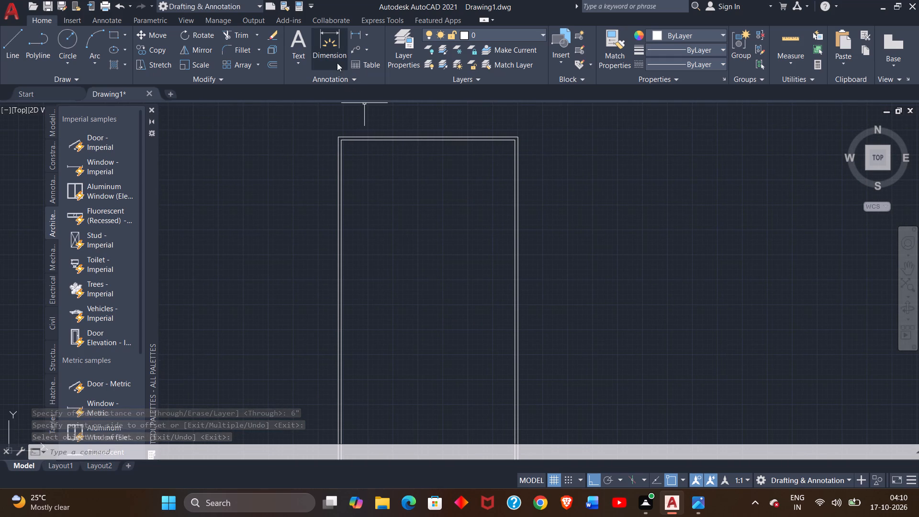
click(334, 48)
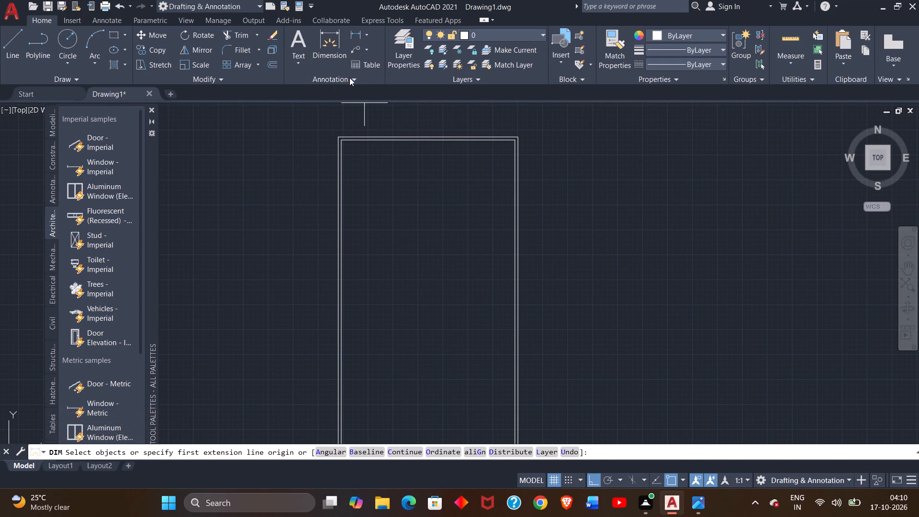
scroll(343, 136, up, 3)
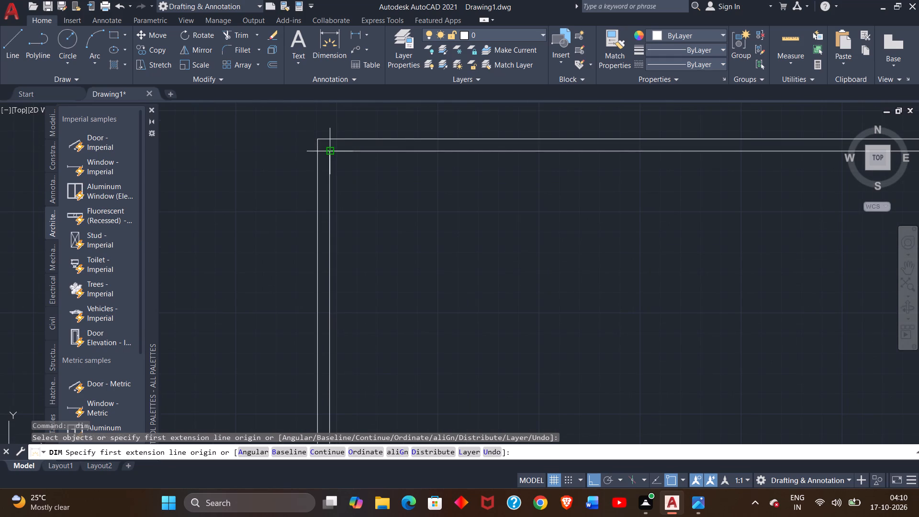
click(333, 151)
scroll(406, 177, down, 1)
middle_drag(406, 177, 299, 155)
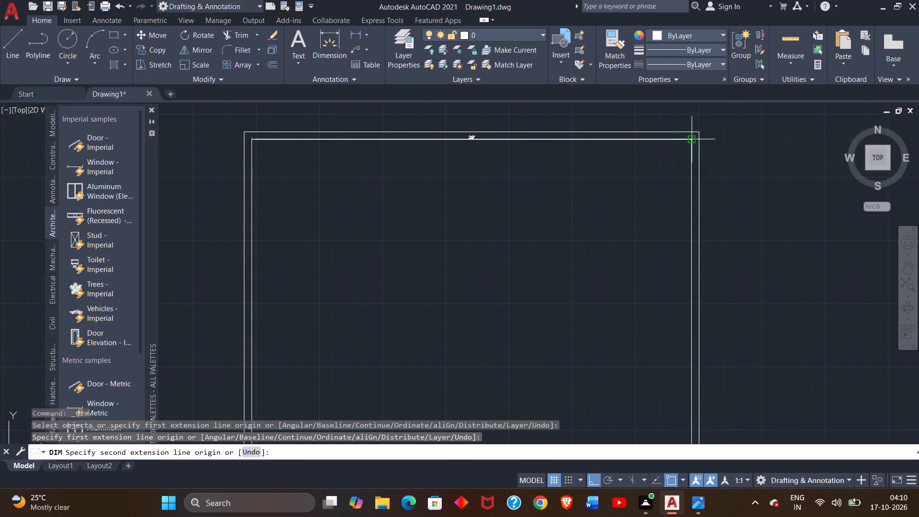
scroll(689, 141, up, 2)
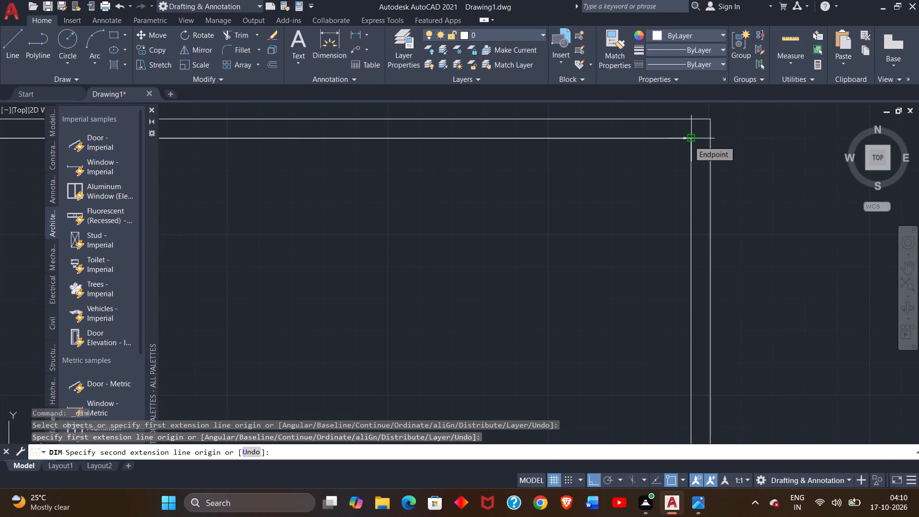
scroll(689, 141, down, 1)
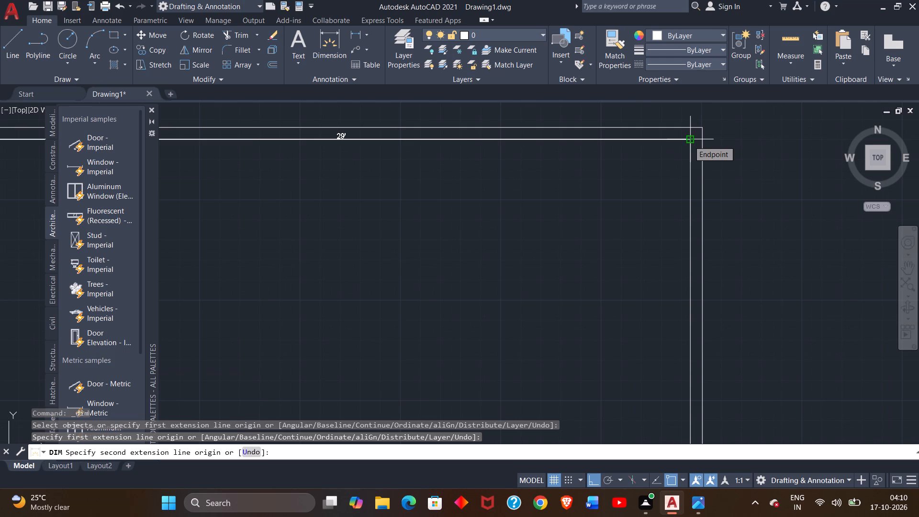
scroll(689, 141, down, 1)
right_click(683, 149)
click(698, 154)
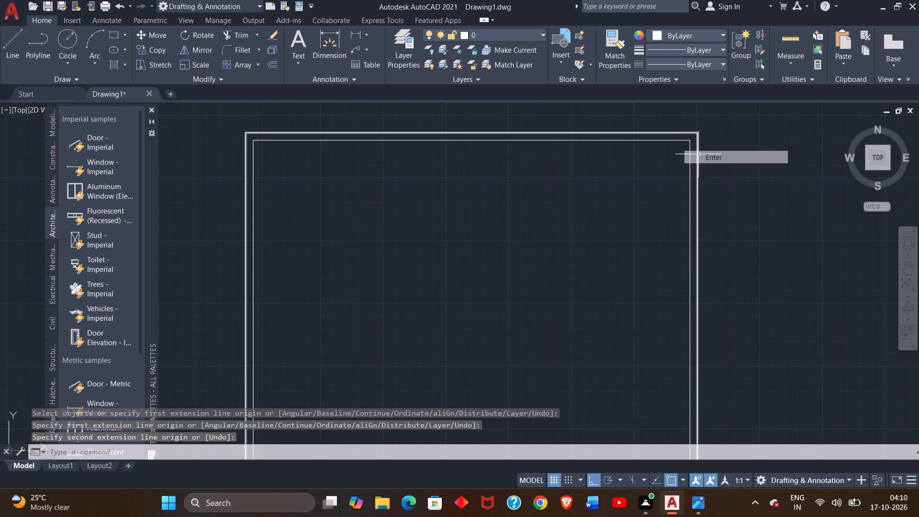
Restore the maximised AutoCAD window to a floating window over the desktop.
middle_drag(546, 156, 608, 139)
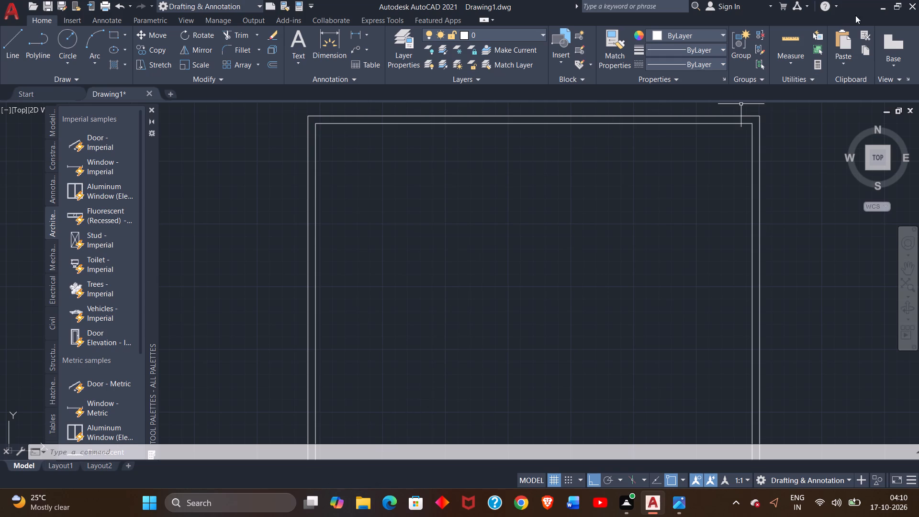
drag(855, 8, 848, 27)
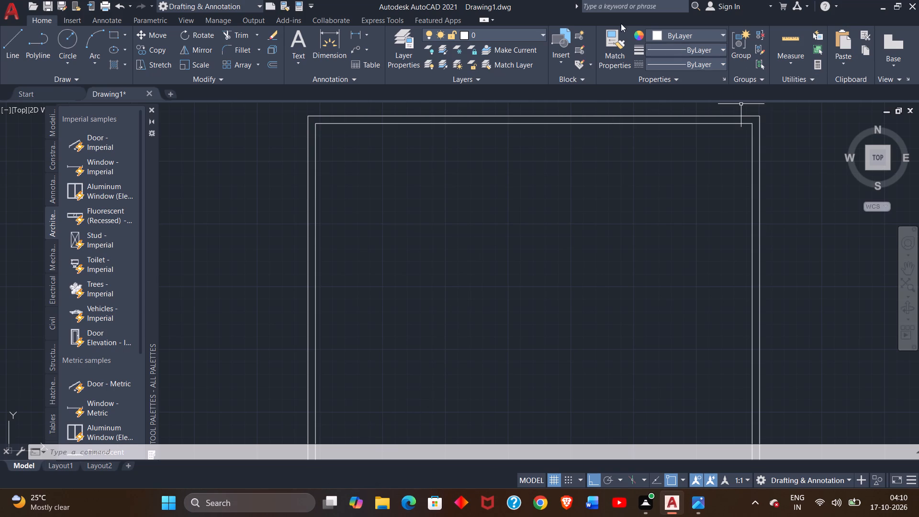
drag(544, 5, 543, 19)
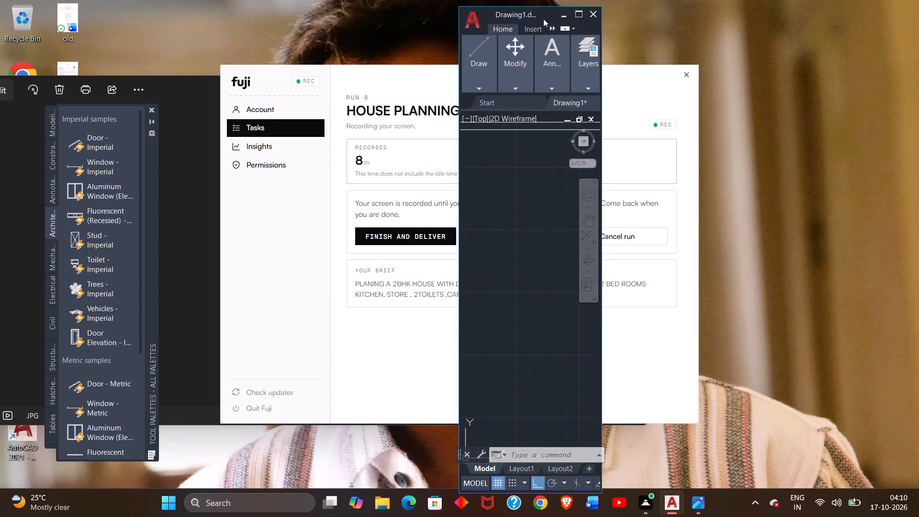
Switch to the Photos window and examine the store, back area and toilet dimensions in the reference floor plan.
double_click(172, 113)
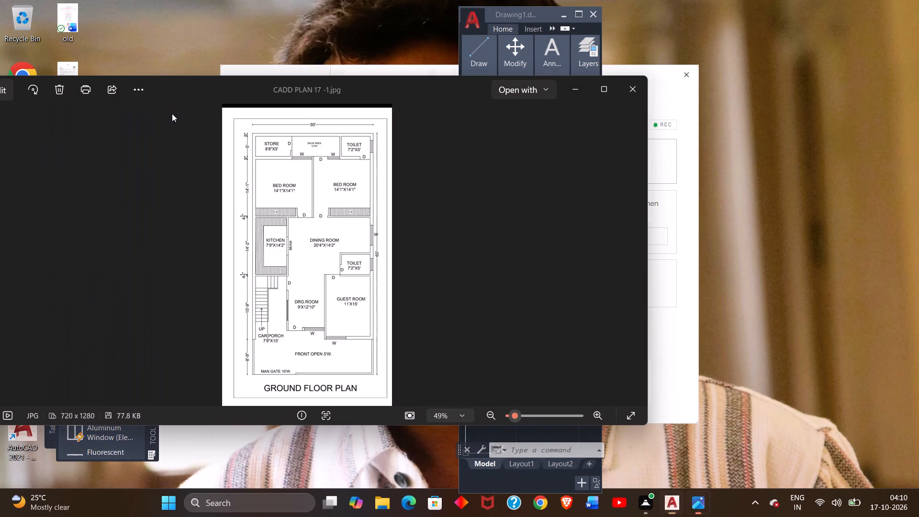
scroll(234, 218, up, 1)
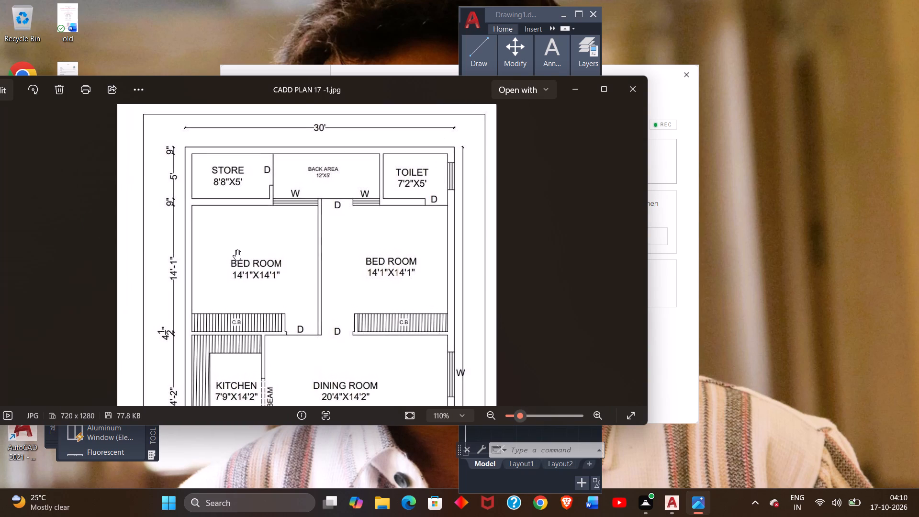
scroll(240, 182, up, 4)
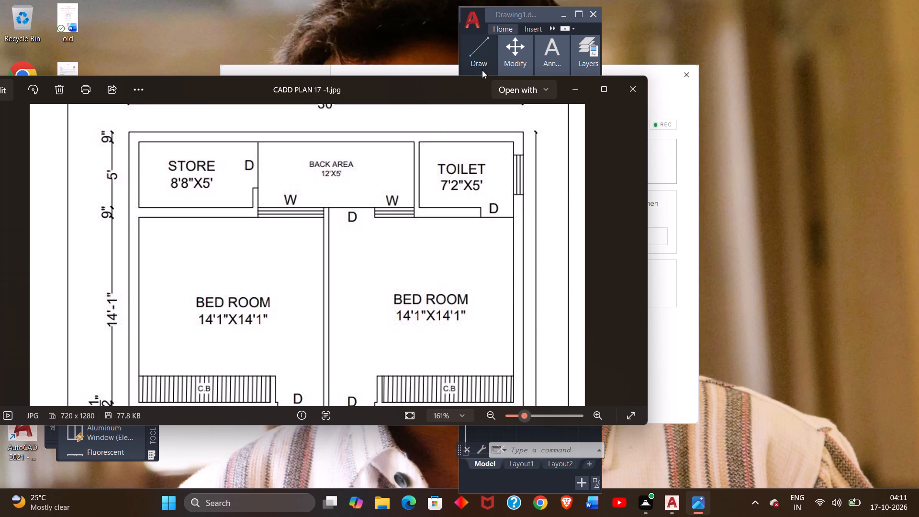
Back in maximised AutoCAD, draw the store room's 8'8" by 5' outline with Line from the inner rectangle's top-left corner.
click(583, 11)
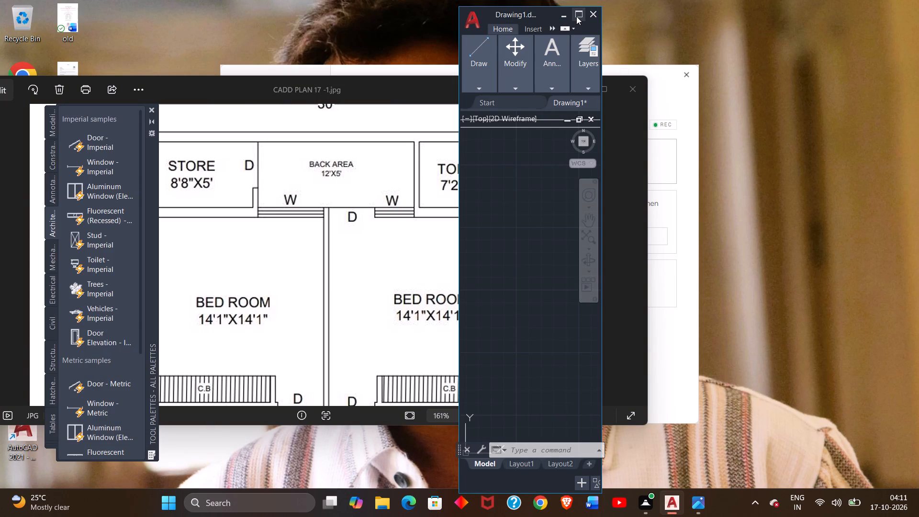
click(576, 16)
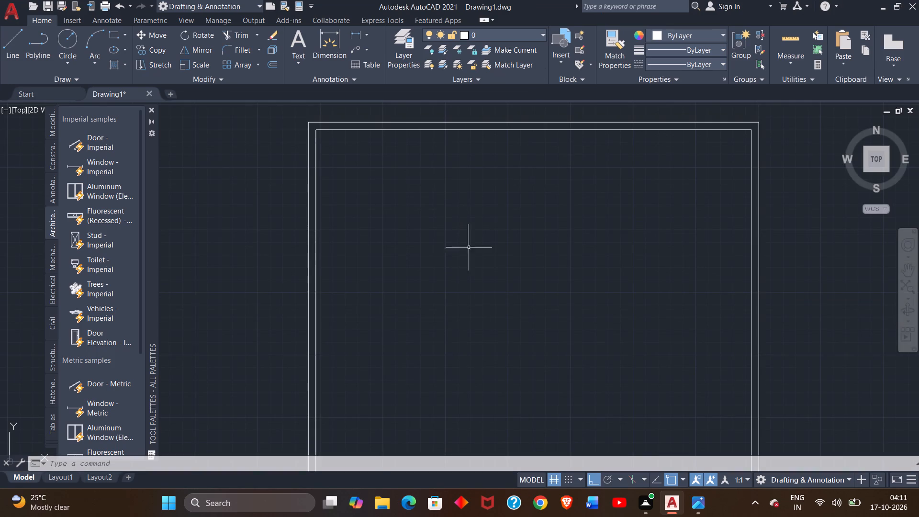
middle_drag(450, 193, 410, 189)
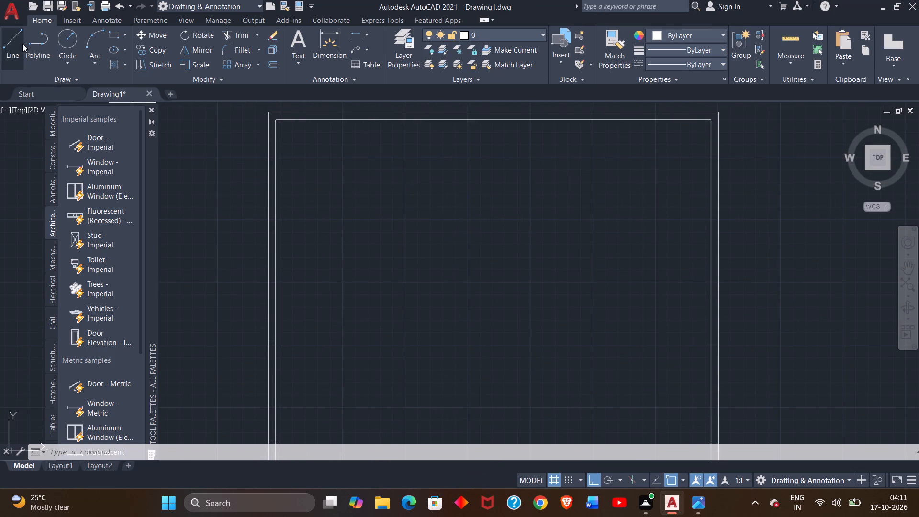
click(4, 43)
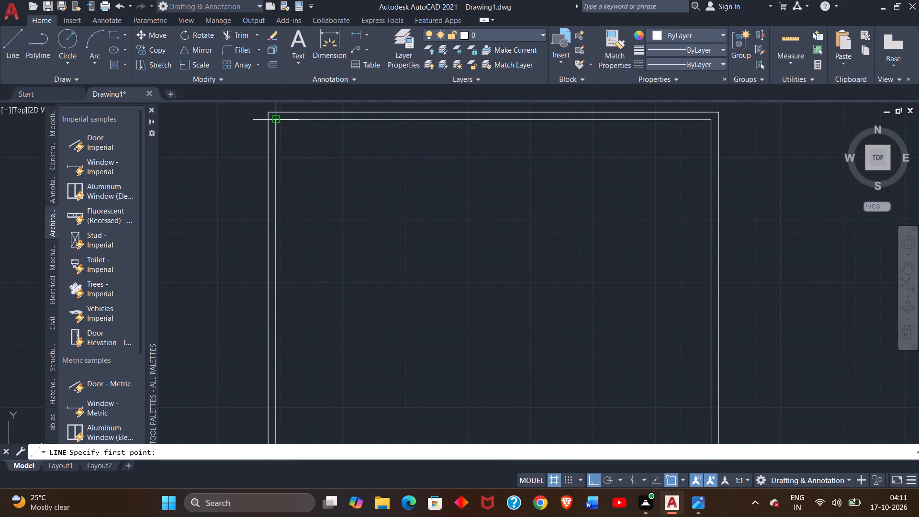
click(275, 122)
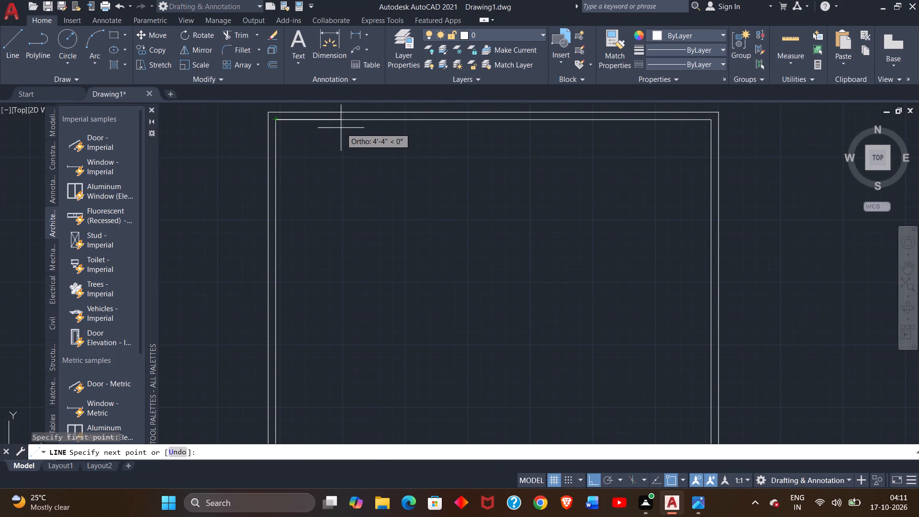
text(8'8)
key(shift+quotedbl)
key(Return)
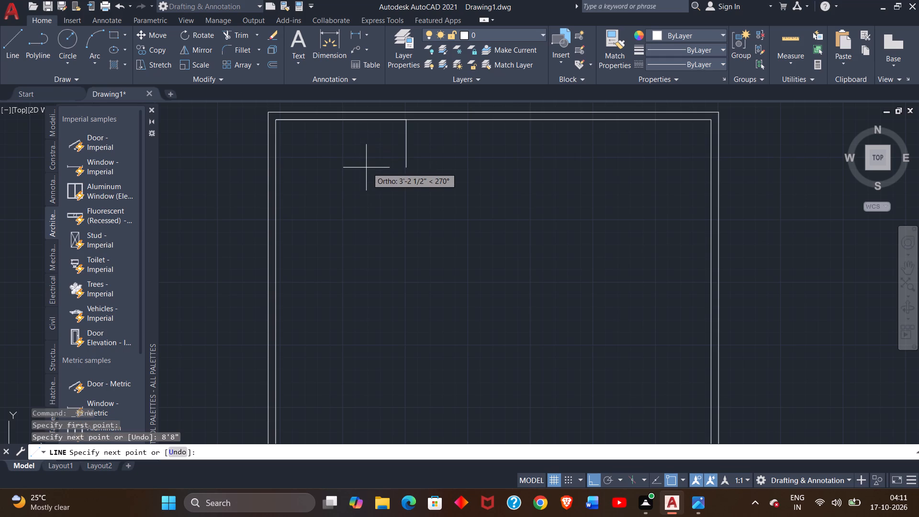
text(5')
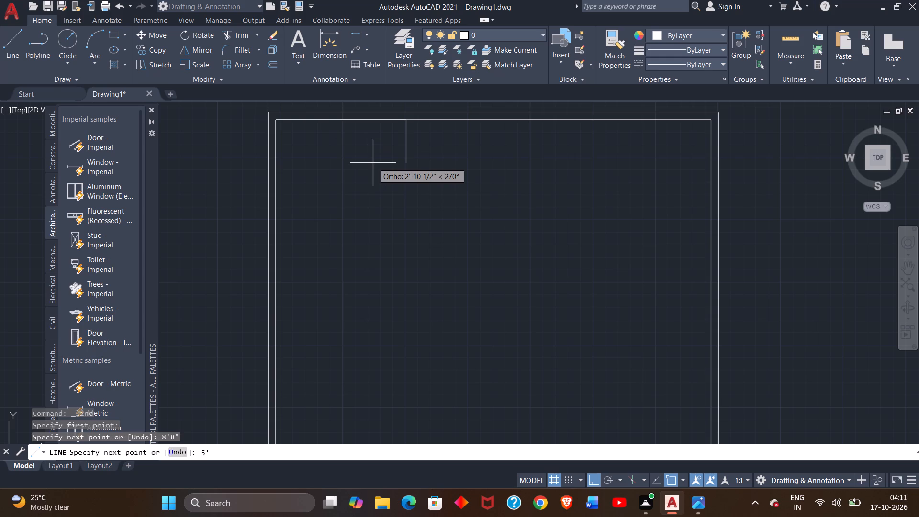
key(Return)
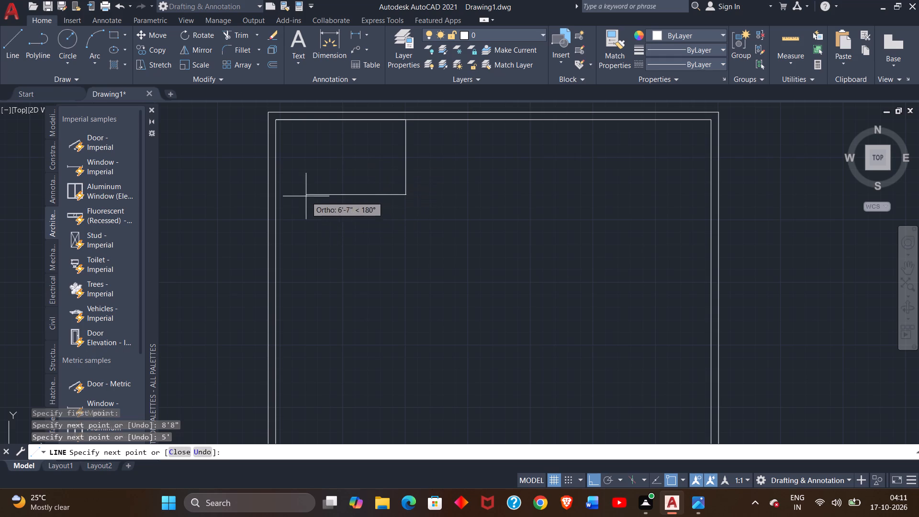
click(277, 196)
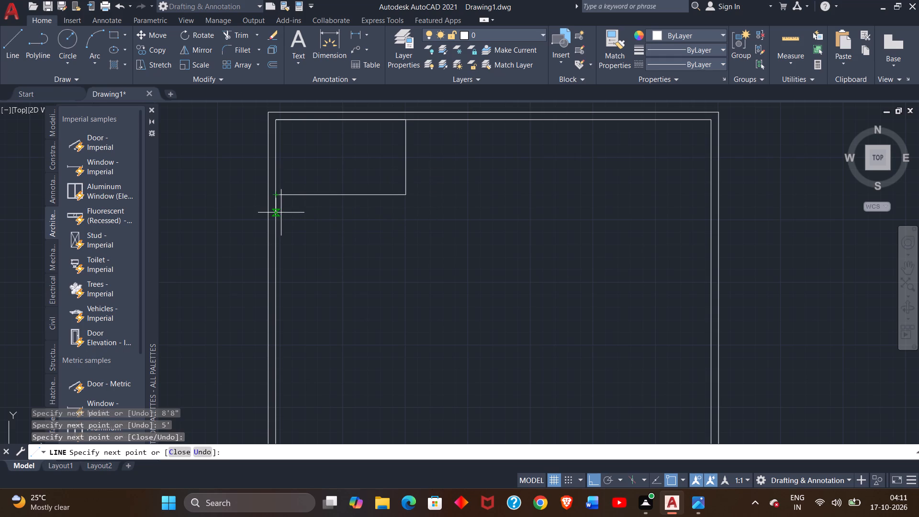
Continue the line 9" down, 8'8" across and back up to the store's corner to form the wall below it.
key(9)
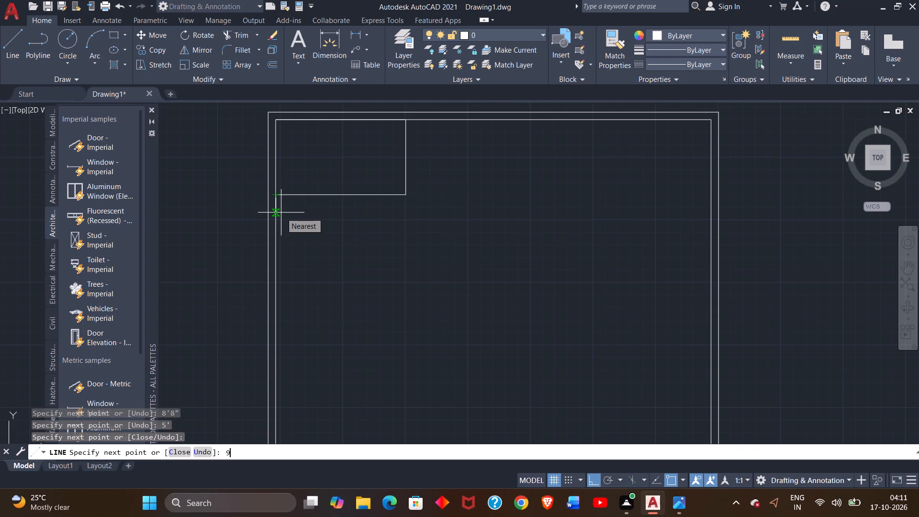
key(shift+quotedbl)
key(Return)
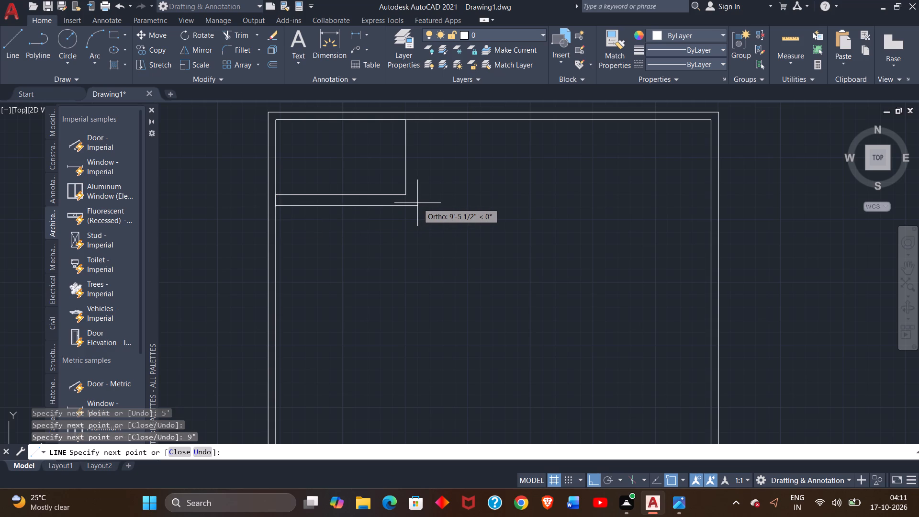
key(8)
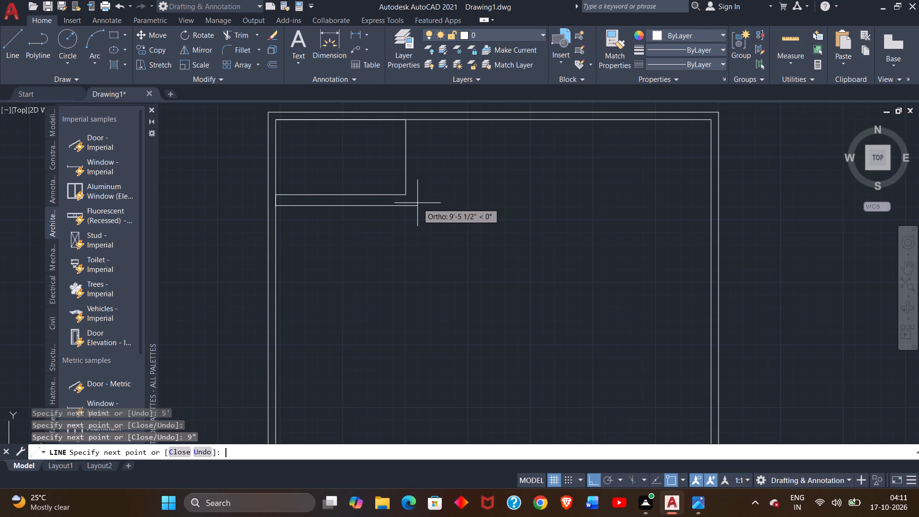
key(apostrophe)
key(8)
key(shift+quotedbl)
key(Return)
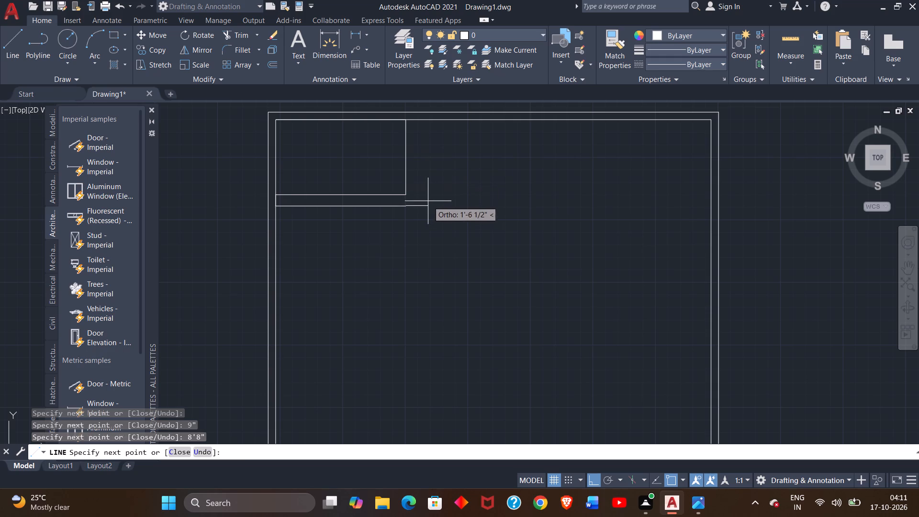
scroll(423, 201, up, 1)
click(397, 193)
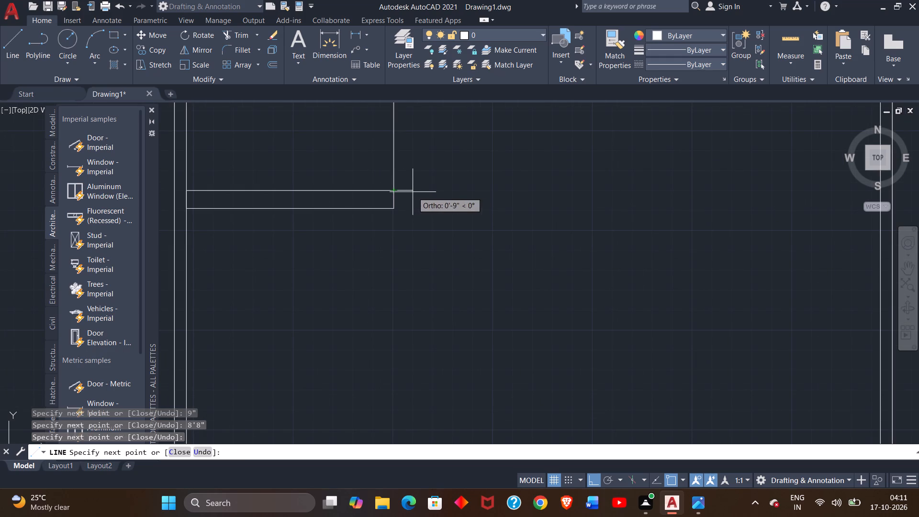
right_click(414, 188)
click(431, 191)
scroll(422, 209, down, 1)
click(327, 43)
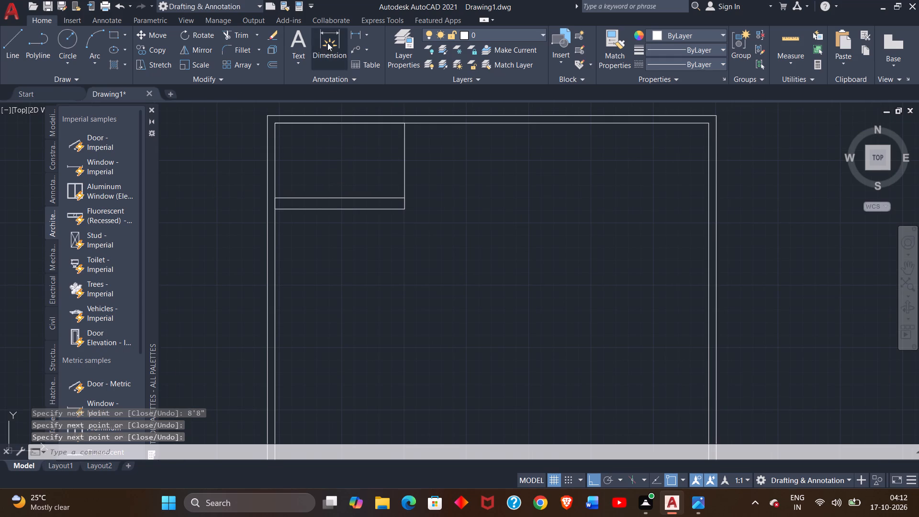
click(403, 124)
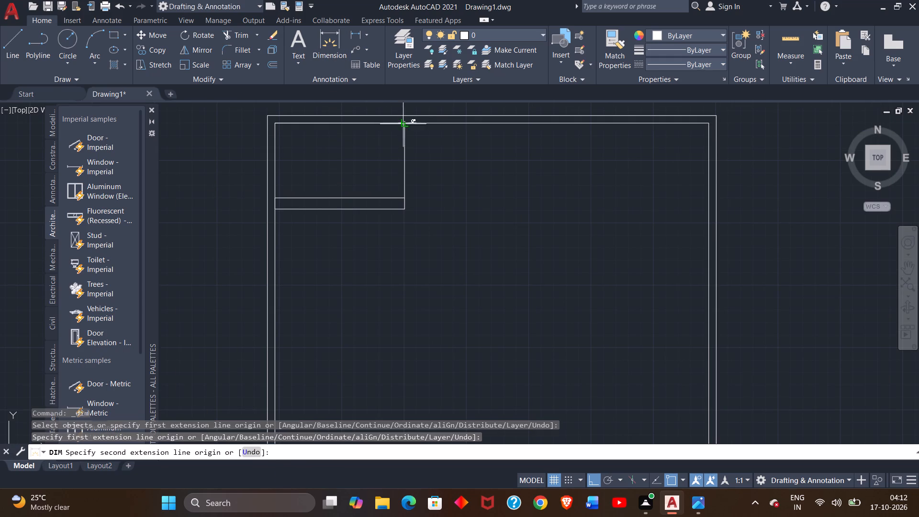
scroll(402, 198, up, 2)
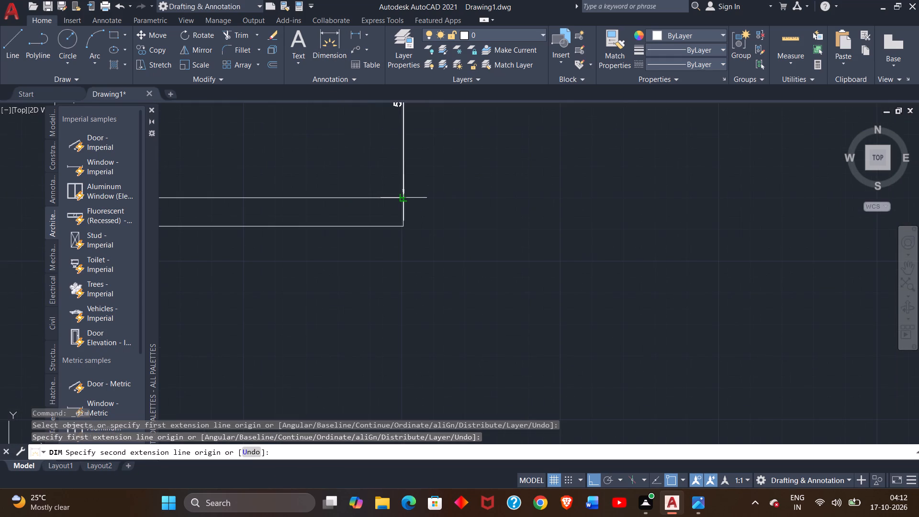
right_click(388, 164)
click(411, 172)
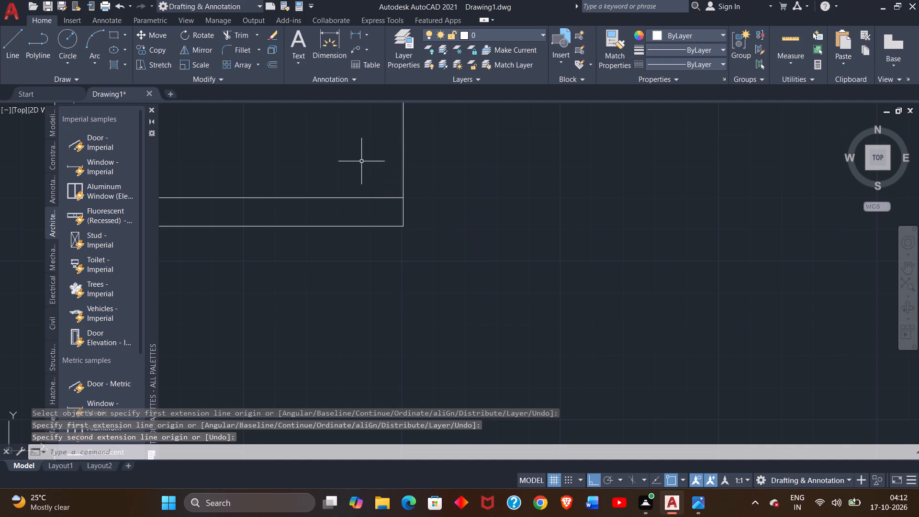
Draw a 12' horizontal line with Line from the lower-right corner of the store's bottom wall, along the back area's lower edge.
scroll(361, 161, down, 3)
click(17, 51)
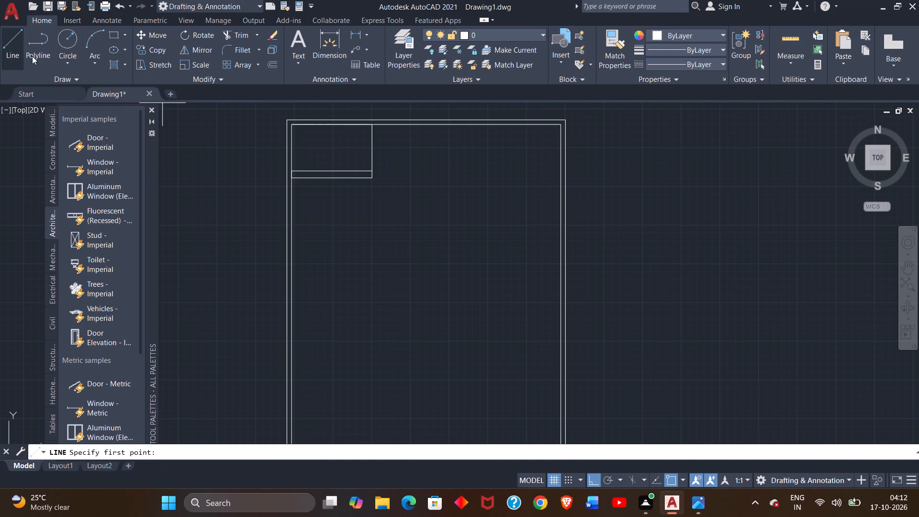
scroll(373, 169, up, 3)
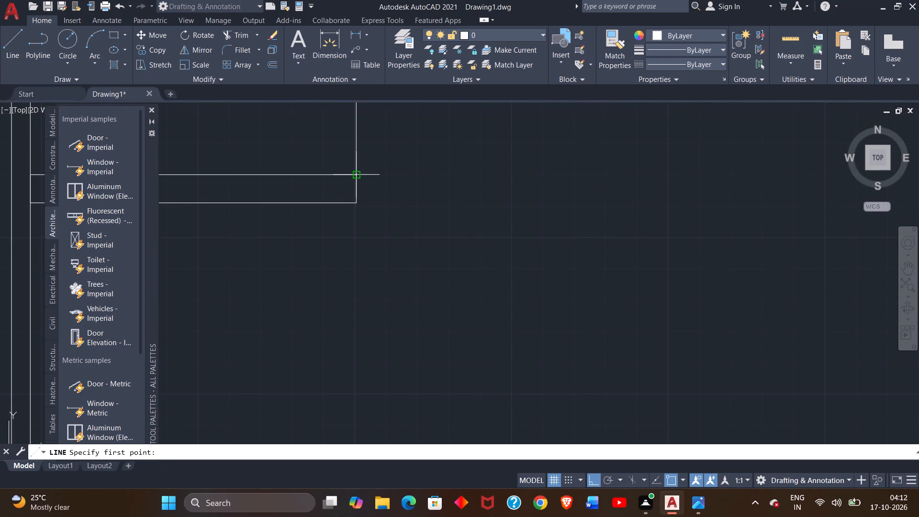
click(360, 203)
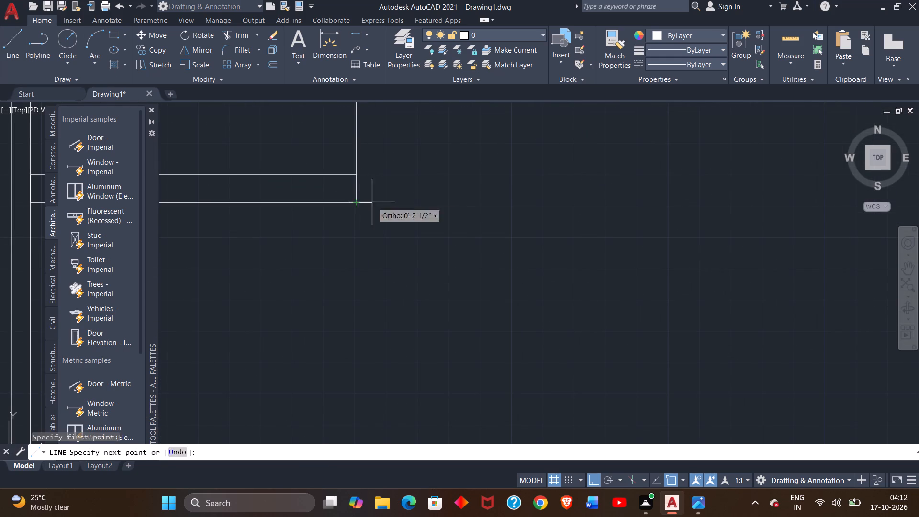
scroll(442, 205, down, 3)
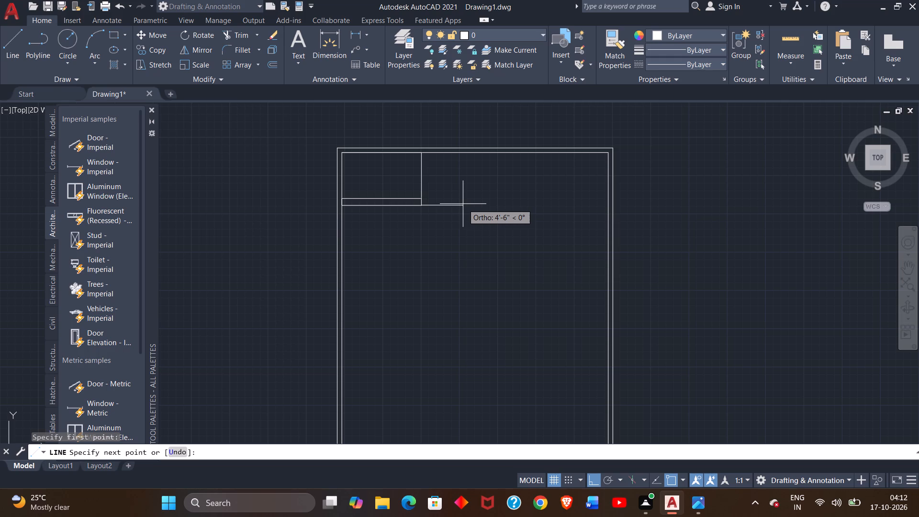
text(12')
key(Return)
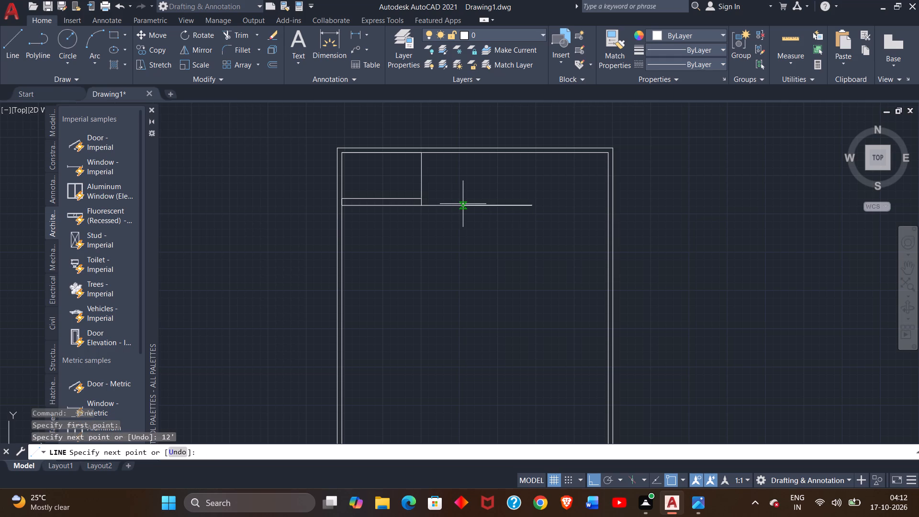
Continue the line 5'9" up to the inner outer-wall line to close the back area's right side, and end the line.
scroll(510, 185, up, 1)
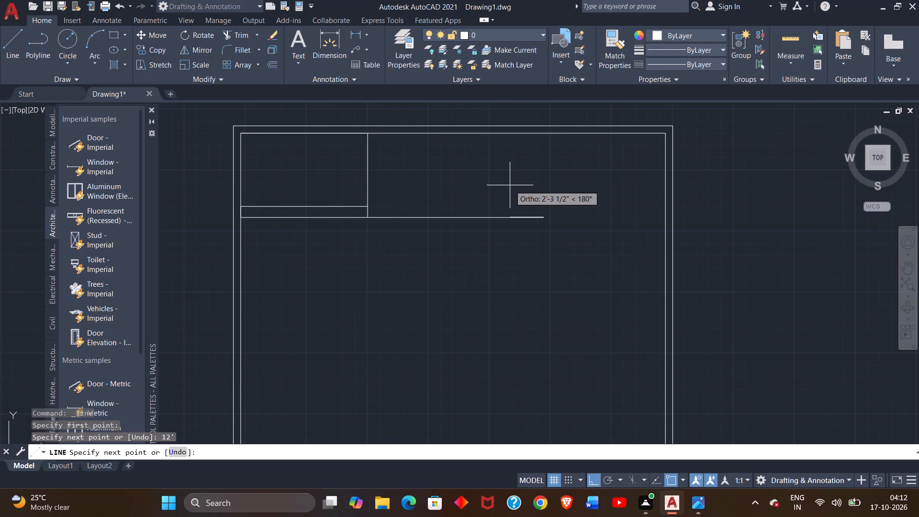
scroll(510, 185, up, 1)
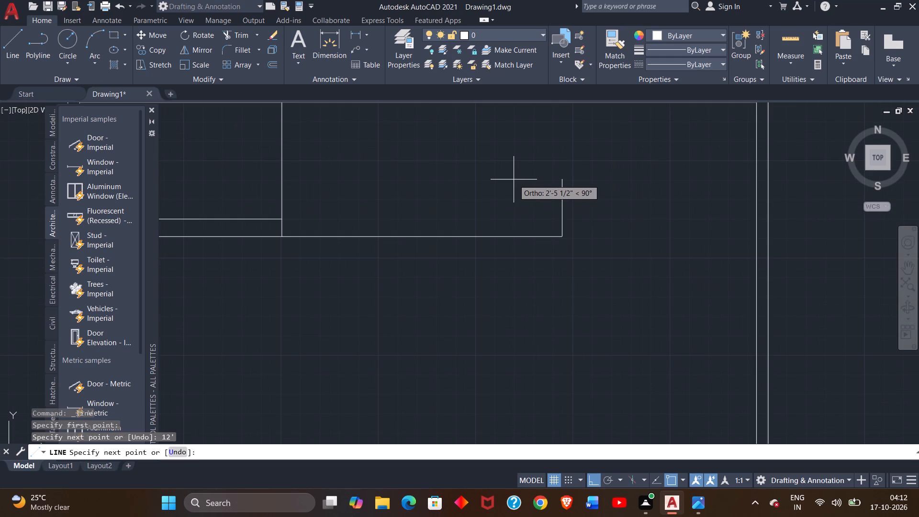
key(5)
key(apostrophe)
key(9)
key(shift+quotedbl)
key(Return)
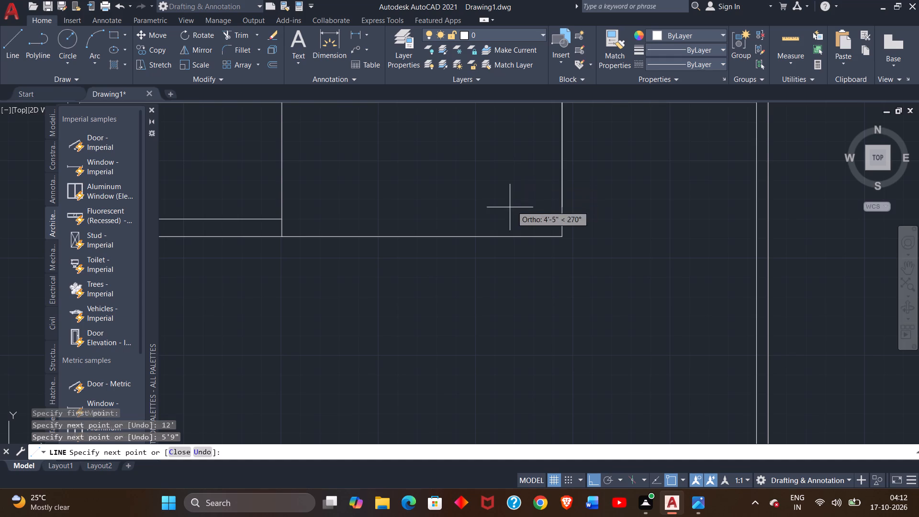
click(535, 165)
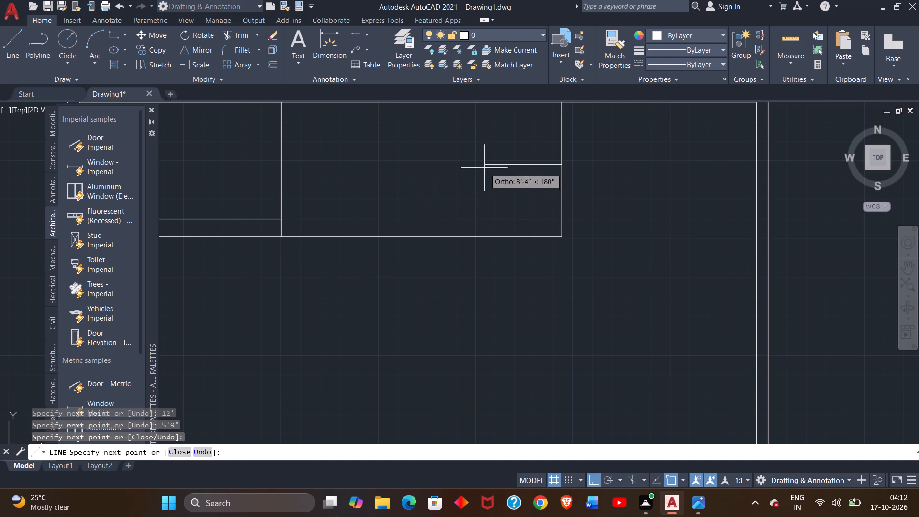
right_click(488, 163)
click(515, 169)
scroll(503, 172, down, 1)
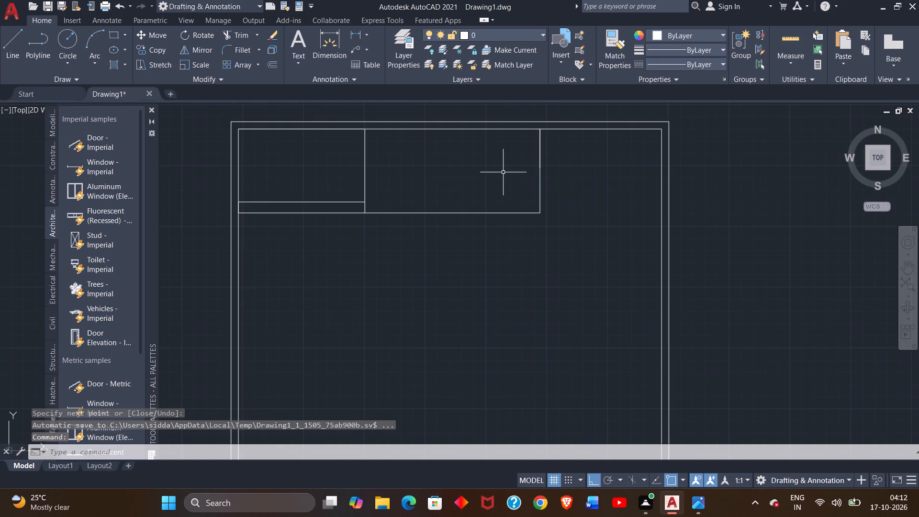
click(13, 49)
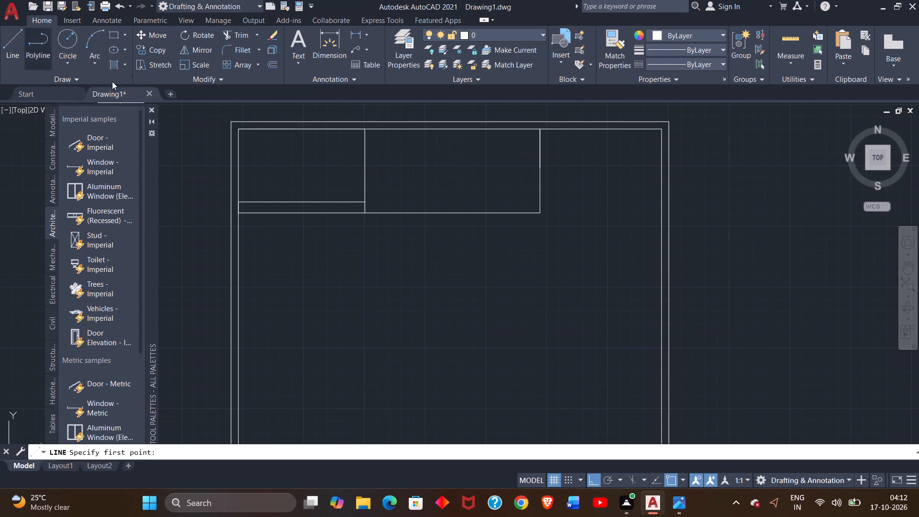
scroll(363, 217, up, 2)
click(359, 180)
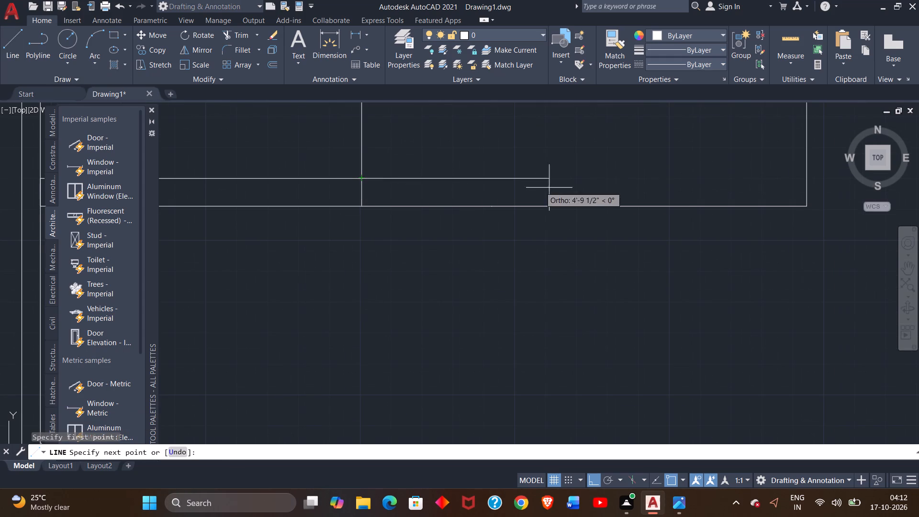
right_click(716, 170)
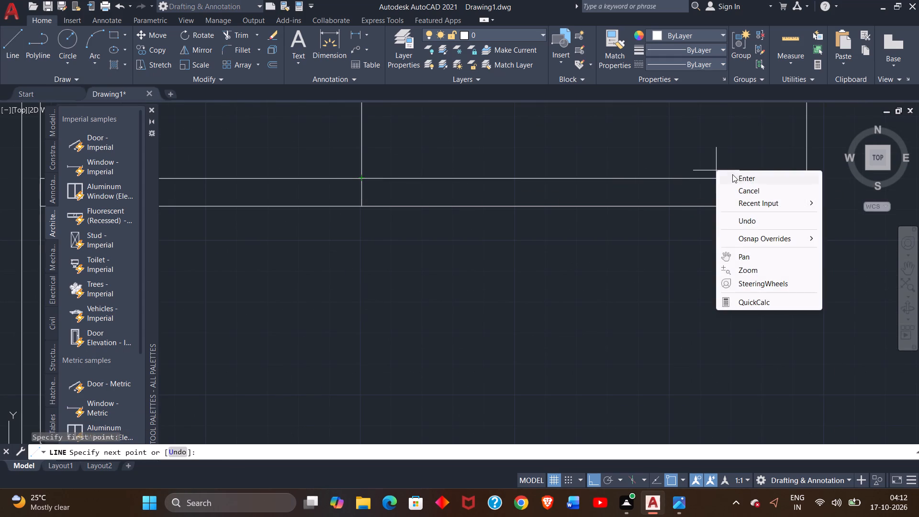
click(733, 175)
Offset the back area's 12' bottom line 9" upward to form its lower wall.
click(717, 206)
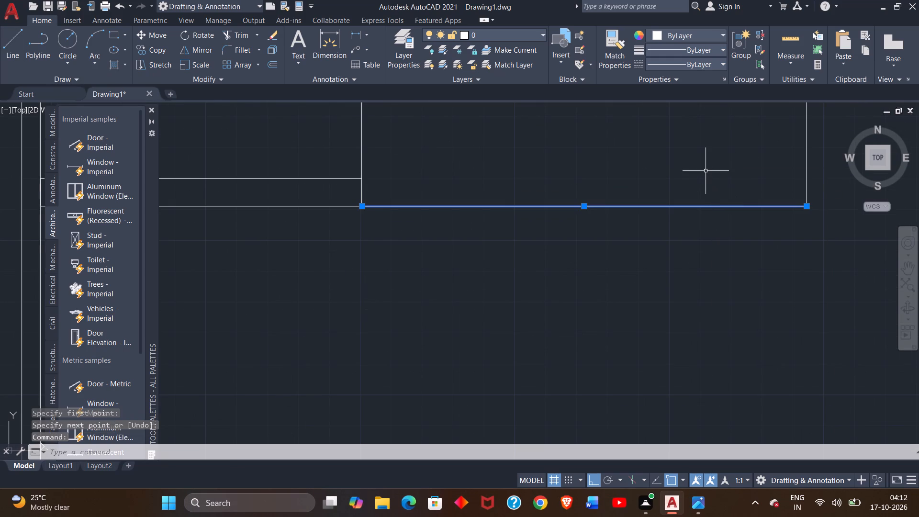
text(off)
key(Return)
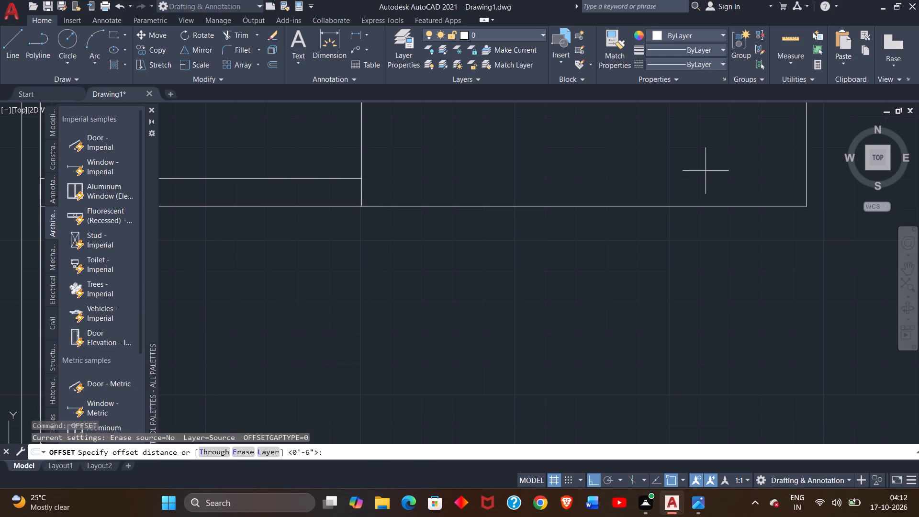
key(9)
key(shift+quotedbl)
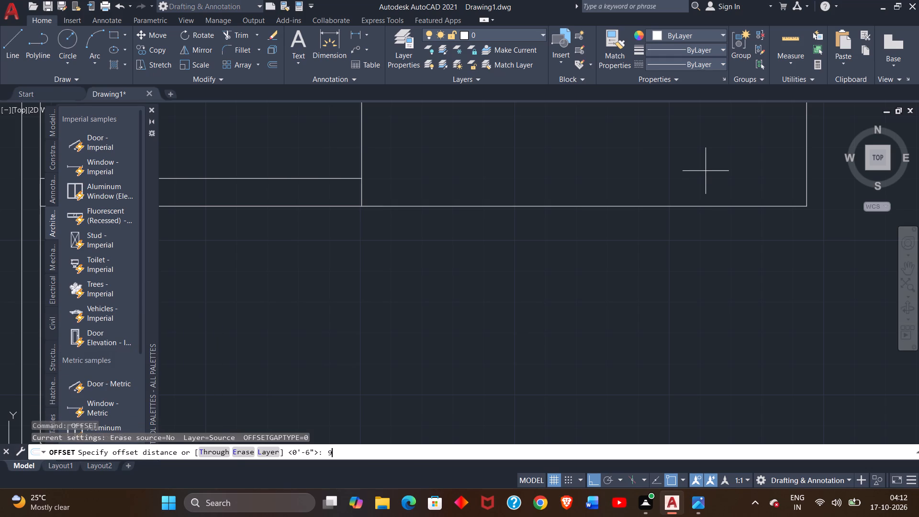
key(Return)
click(706, 171)
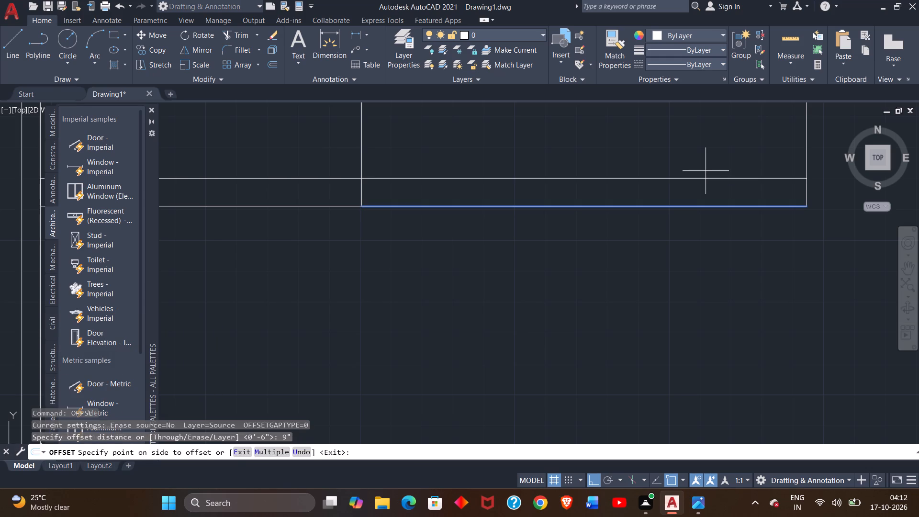
scroll(686, 232, down, 2)
click(685, 205)
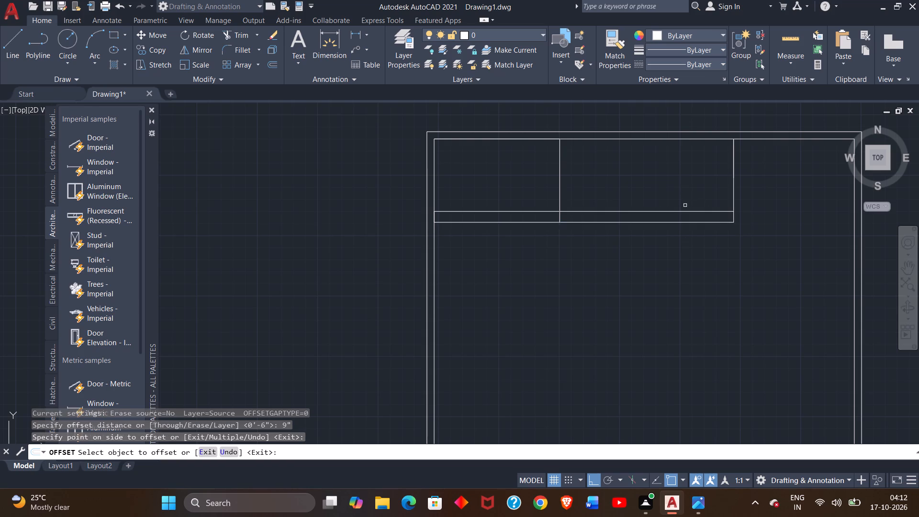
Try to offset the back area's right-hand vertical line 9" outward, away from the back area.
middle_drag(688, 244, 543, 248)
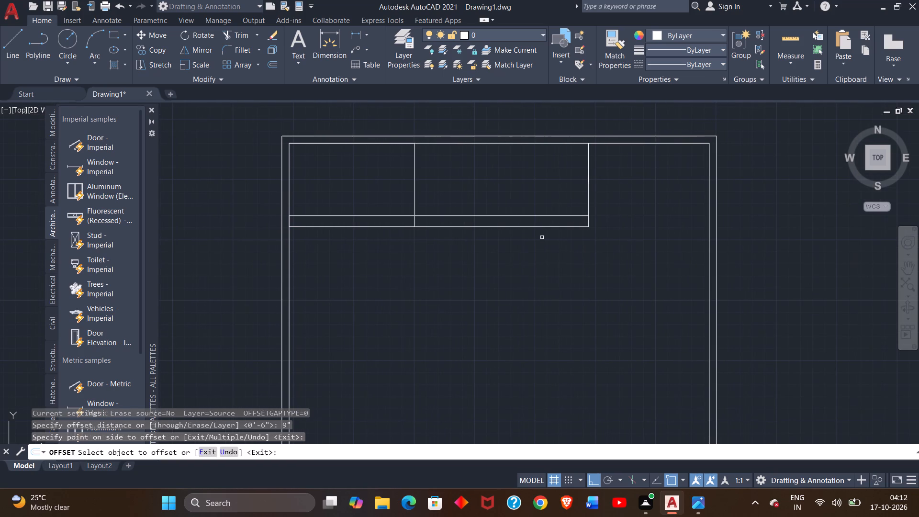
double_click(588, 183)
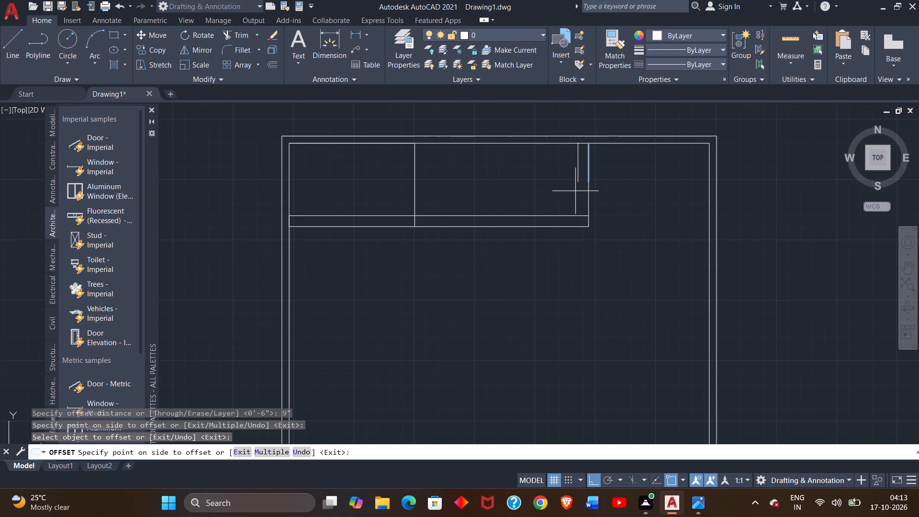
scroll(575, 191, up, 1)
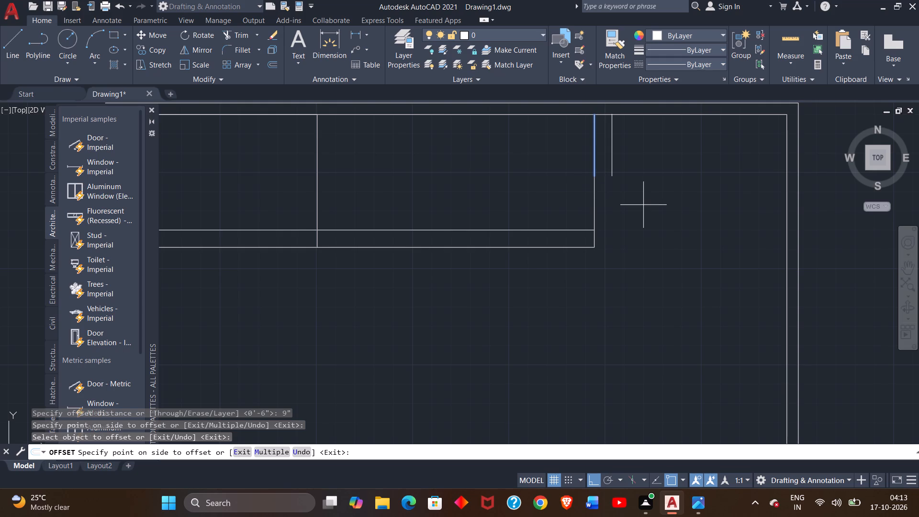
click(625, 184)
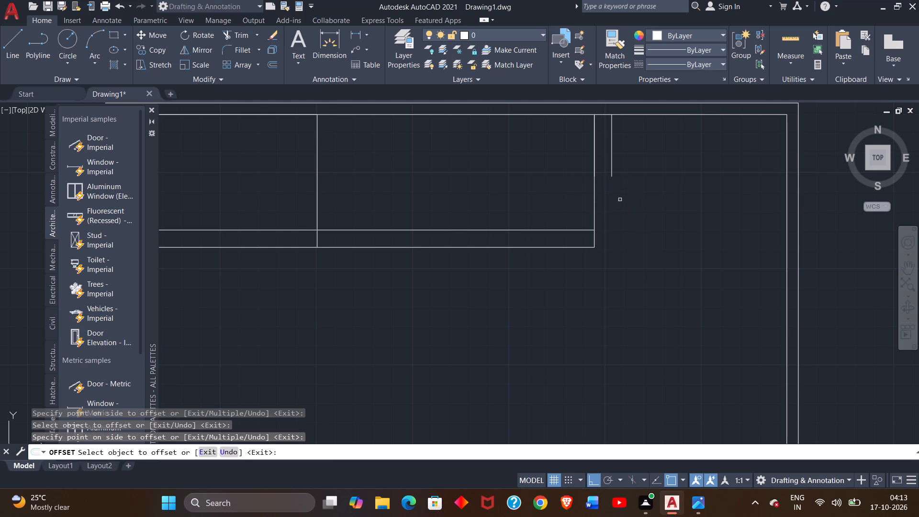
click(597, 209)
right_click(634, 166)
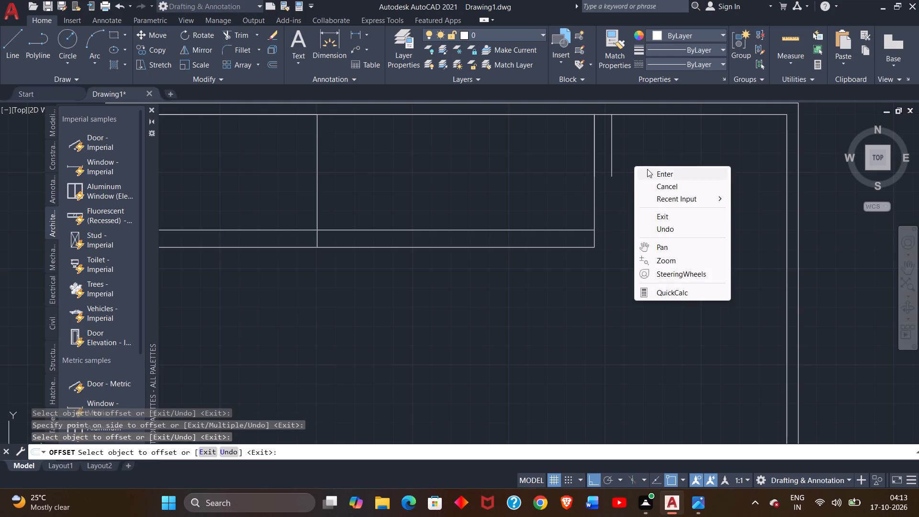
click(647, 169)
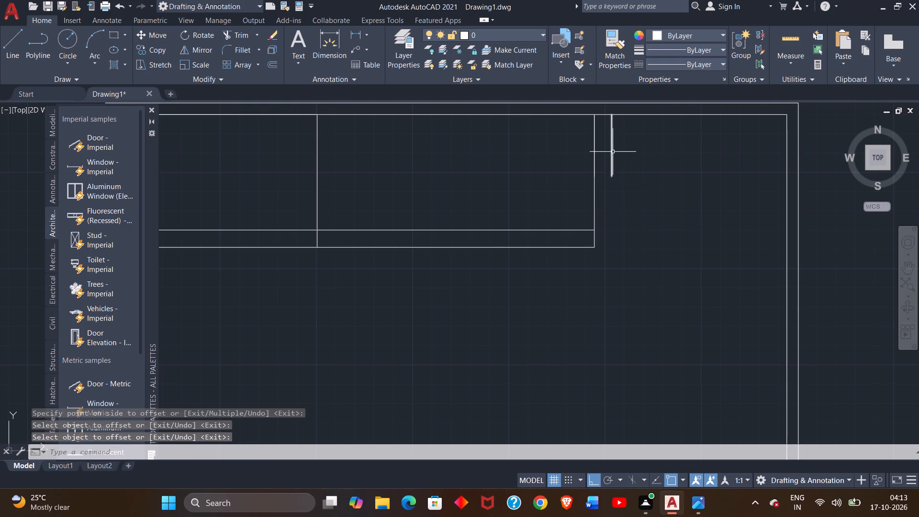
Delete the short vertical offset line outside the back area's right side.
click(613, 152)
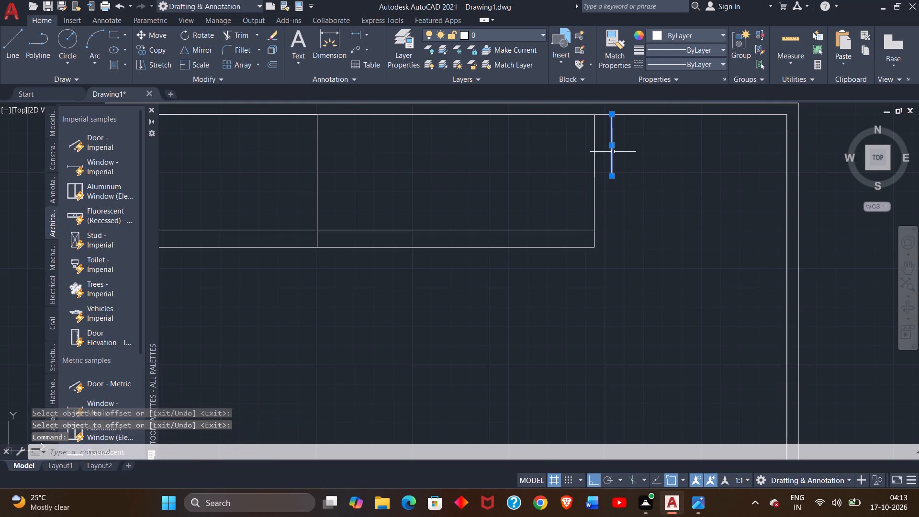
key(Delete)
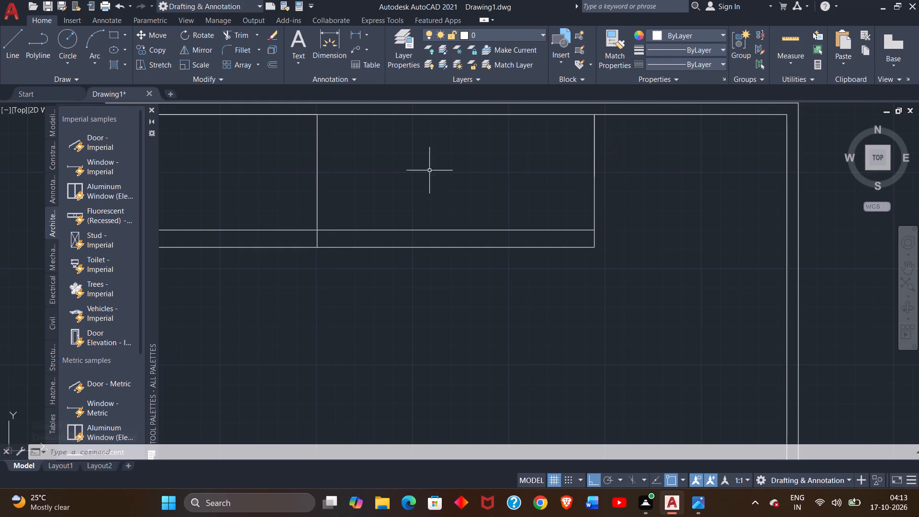
Draw the back area's right partition wall: 6" outward from its top corner, down to the bottom line's level, and back to the bottom corner.
click(9, 44)
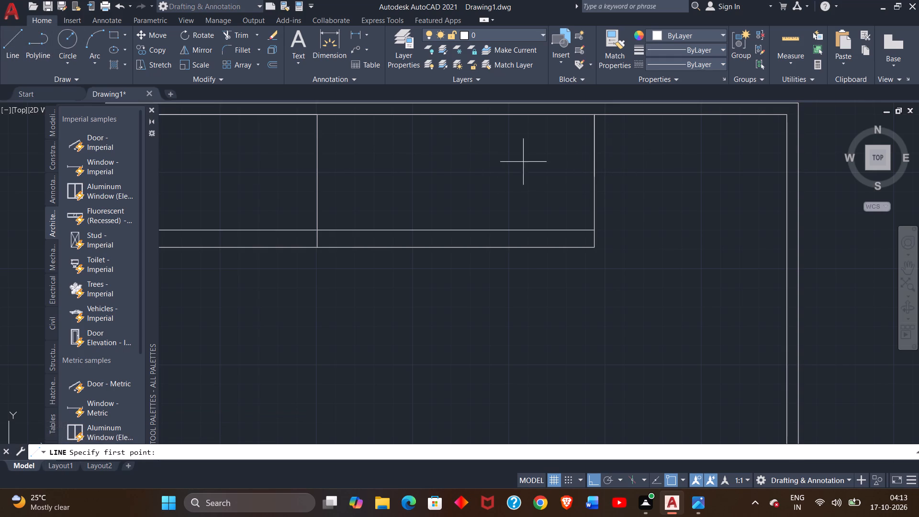
click(594, 117)
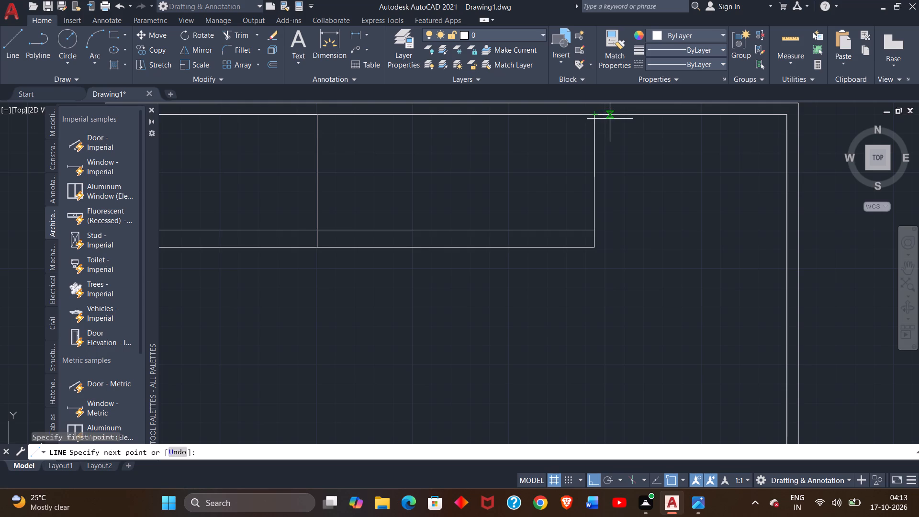
key(6)
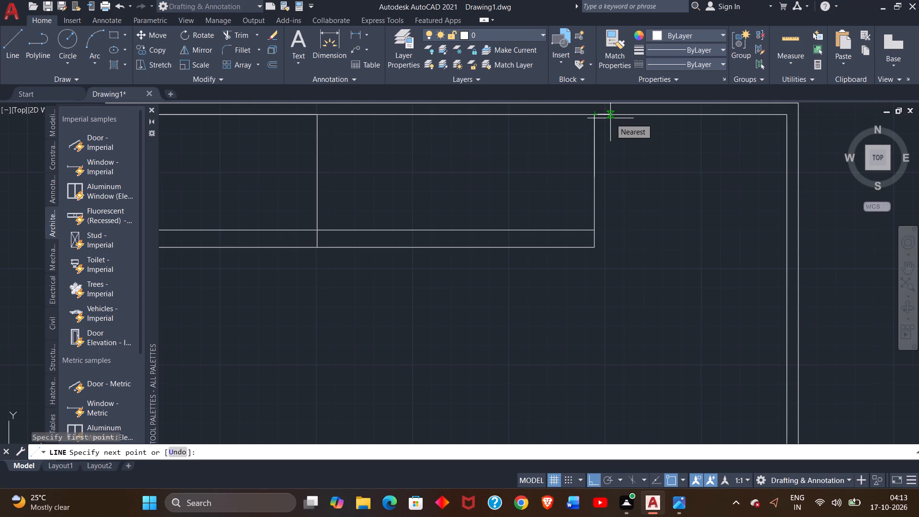
key(shift+quotedbl)
key(Return)
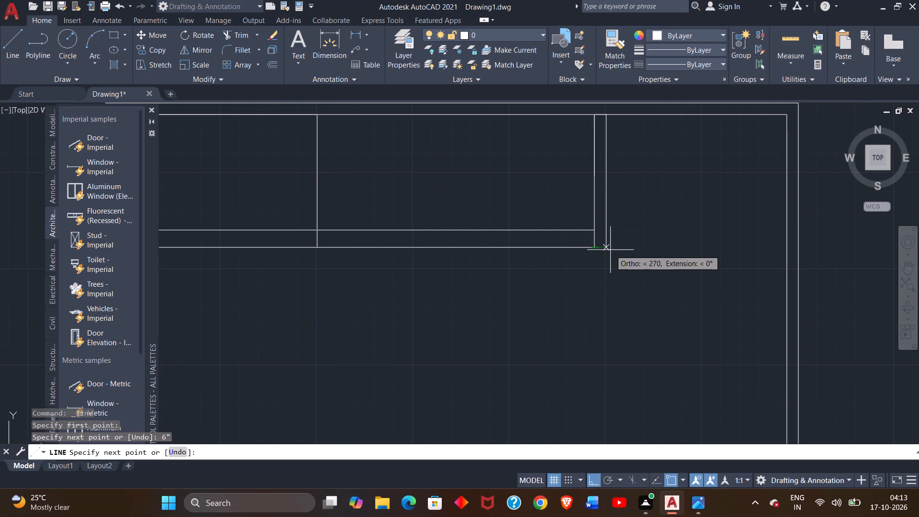
click(607, 248)
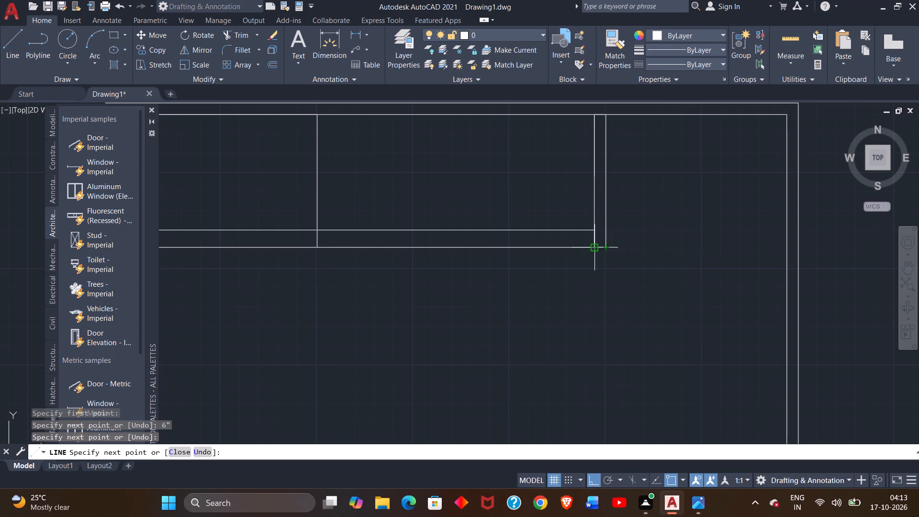
click(595, 248)
right_click(596, 247)
click(621, 253)
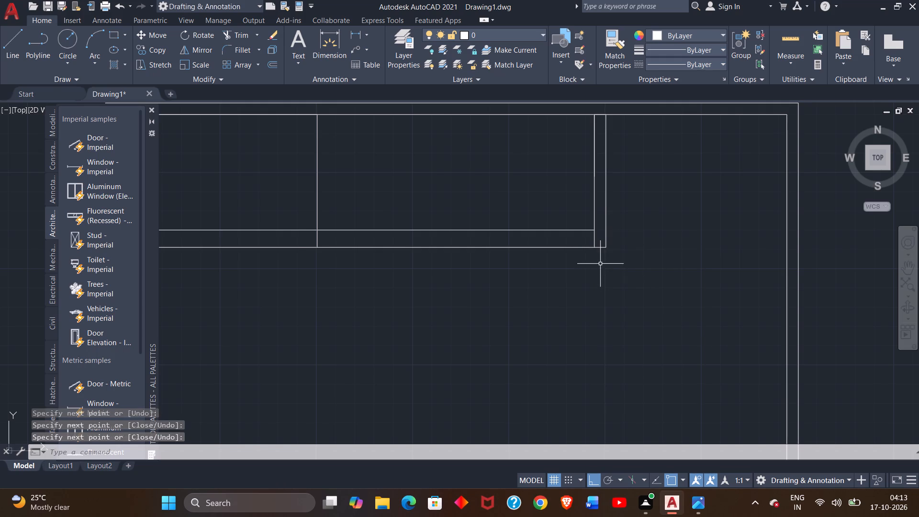
Trim the back area's inner right-hand vertical line where it crosses between the two lines of the 9" bottom wall.
scroll(600, 263, down, 1)
middle_drag(602, 263, 595, 237)
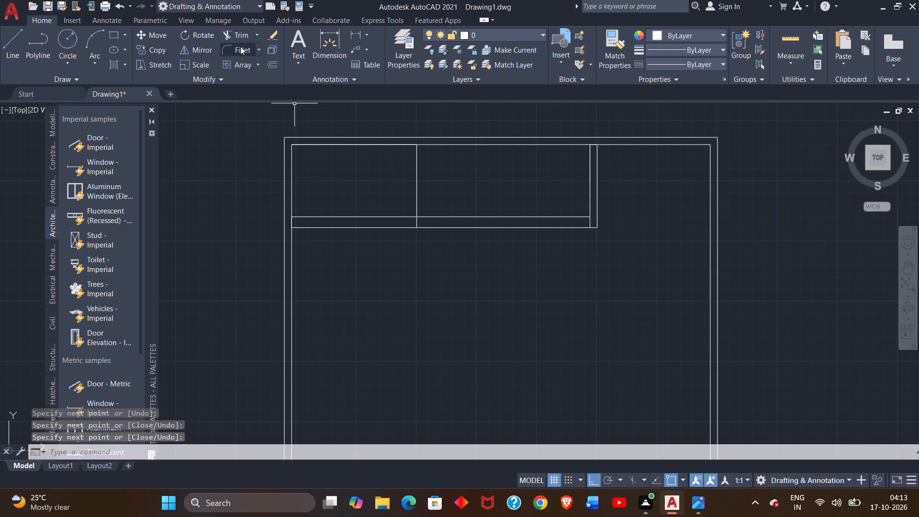
click(237, 36)
scroll(576, 225, up, 3)
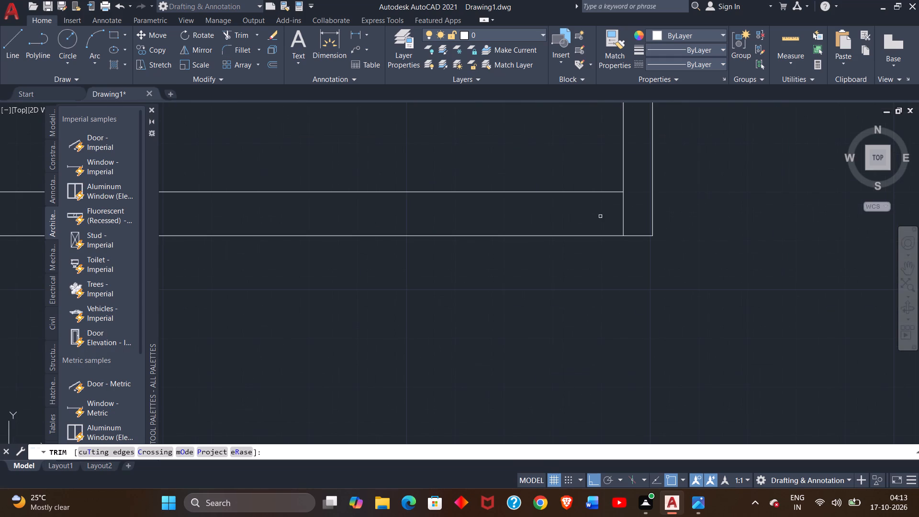
click(624, 212)
Examine the back area and toilet layout and sizes on the reference plan image, then return to the AutoCAD drawing.
scroll(591, 253, down, 1)
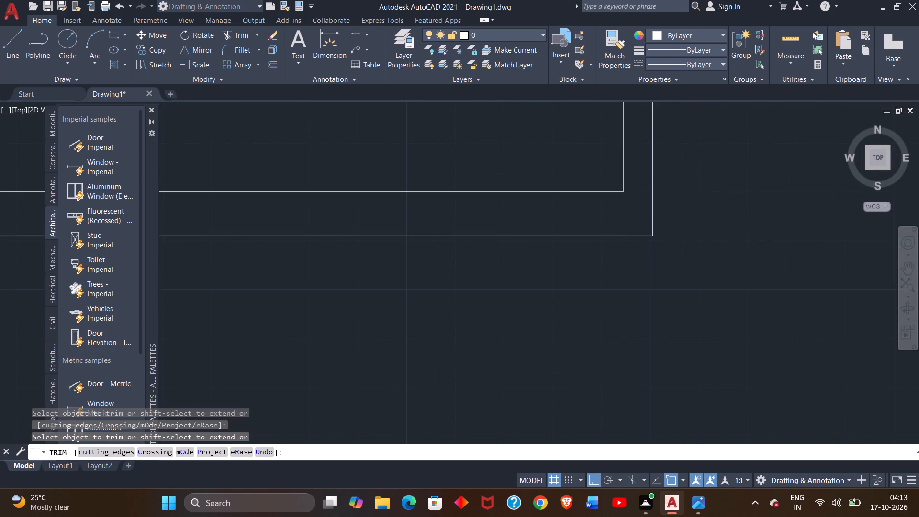
scroll(591, 253, down, 3)
middle_drag(578, 280, 554, 225)
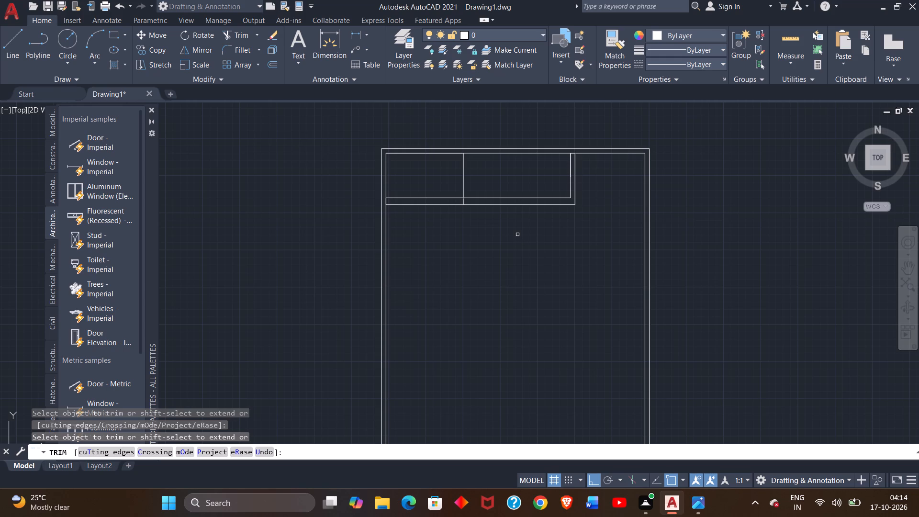
middle_drag(518, 232, 505, 220)
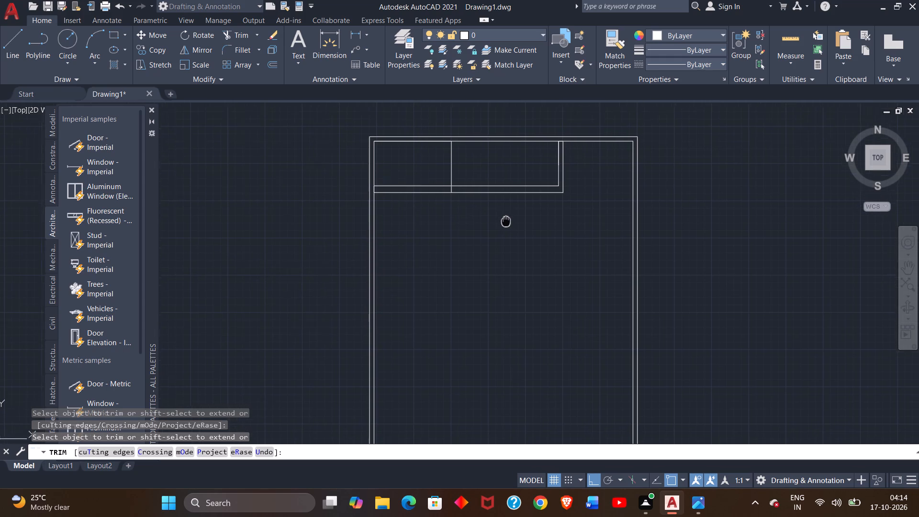
middle_drag(505, 220, 505, 219)
scroll(446, 191, up, 3)
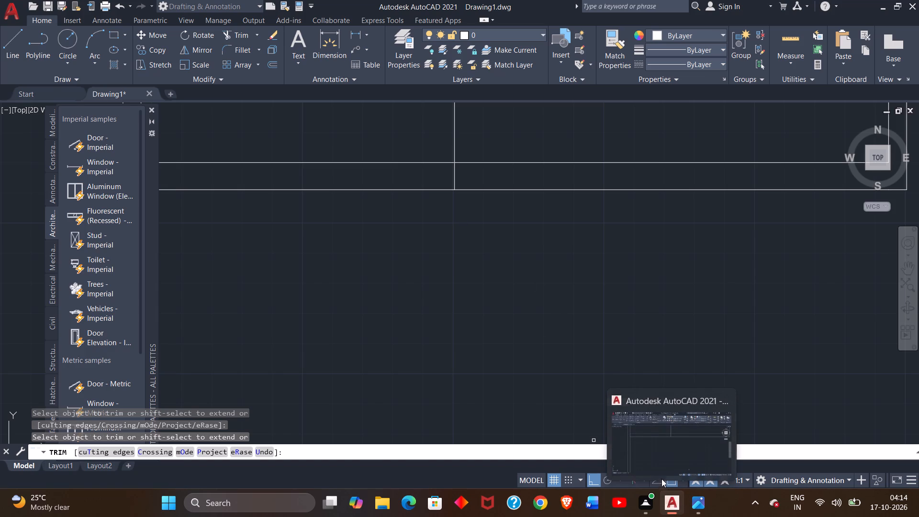
scroll(471, 371, down, 1)
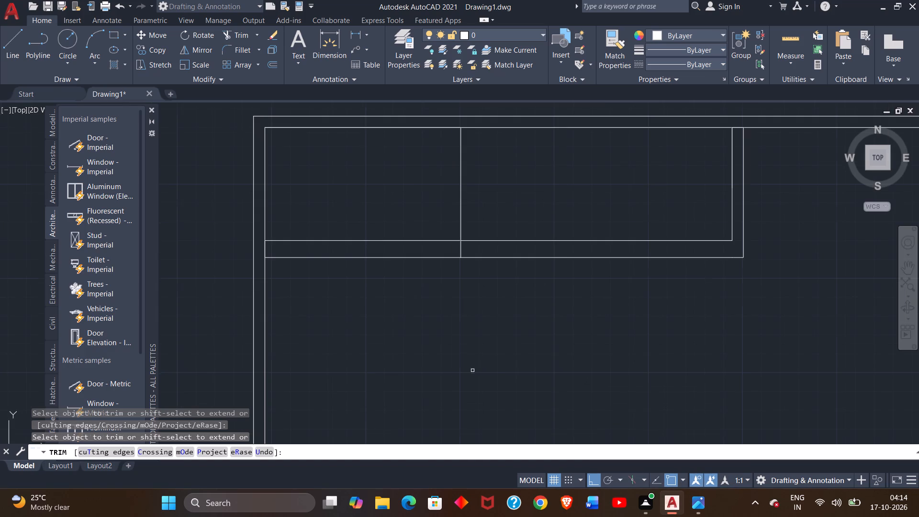
scroll(475, 369, down, 1)
middle_drag(474, 368, 431, 318)
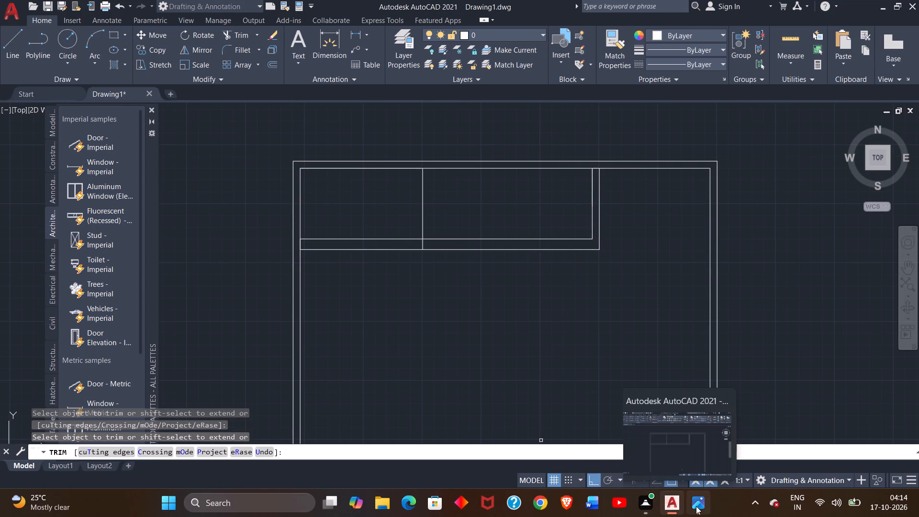
click(691, 459)
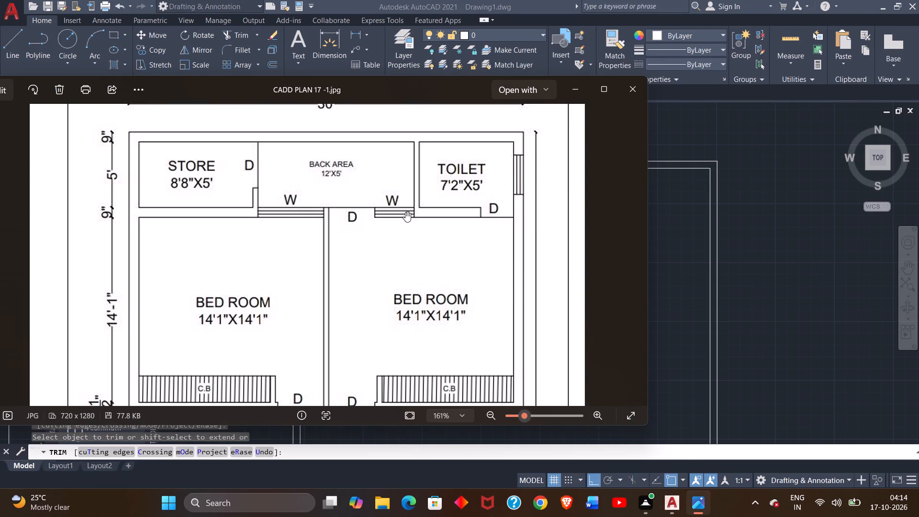
middle_drag(675, 136, 694, 151)
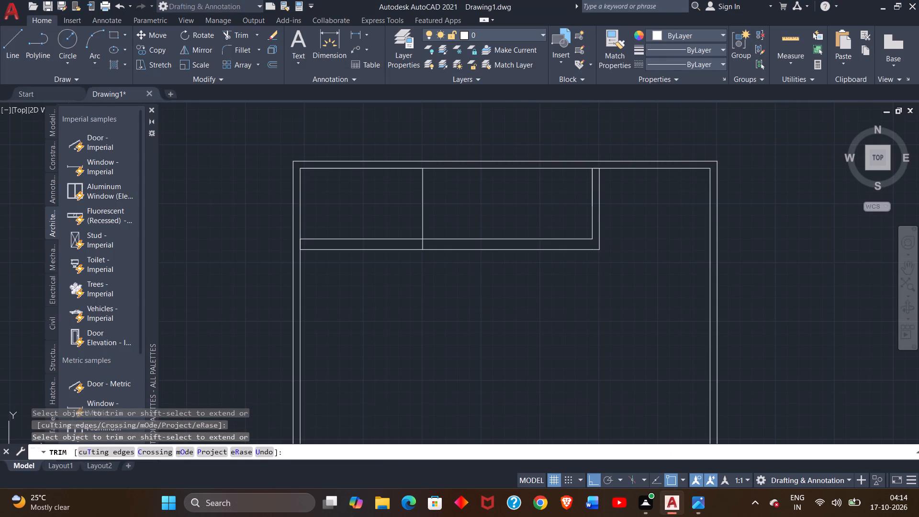
middle_drag(694, 151, 695, 152)
double_click(700, 506)
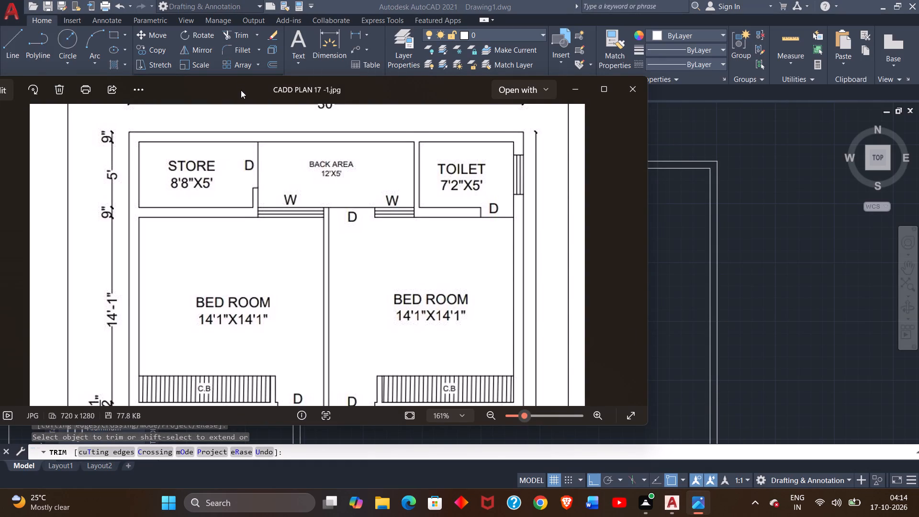
drag(241, 90, 476, 0)
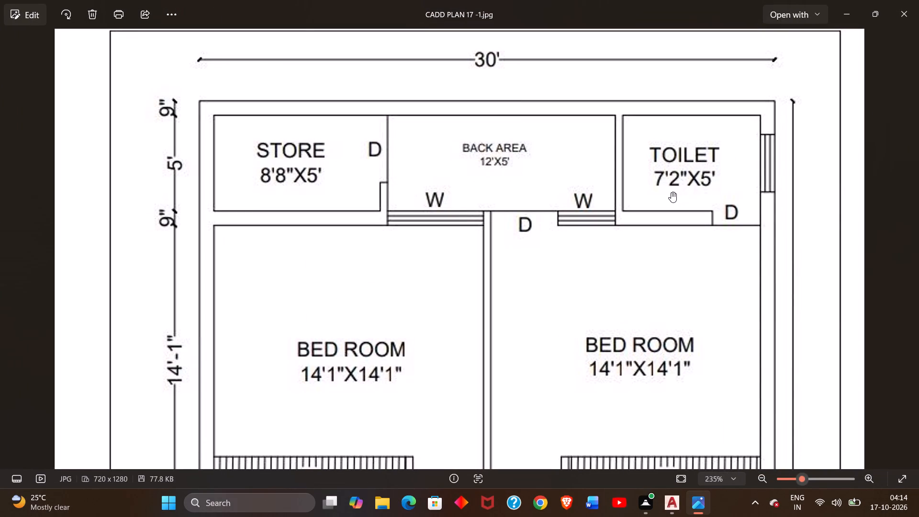
click(845, 16)
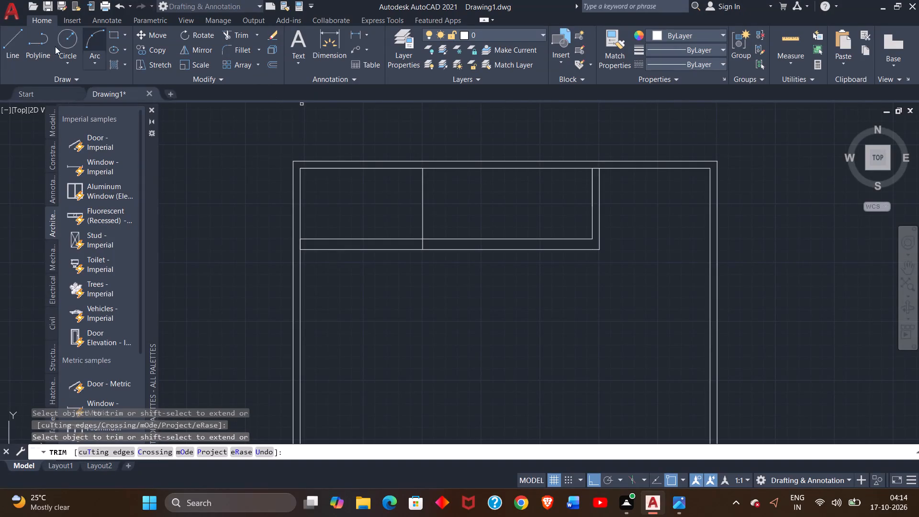
Draw the toilet's bottom line from the back area's inner bottom corner across the 6" partition to the right outer wall's inner line.
click(13, 39)
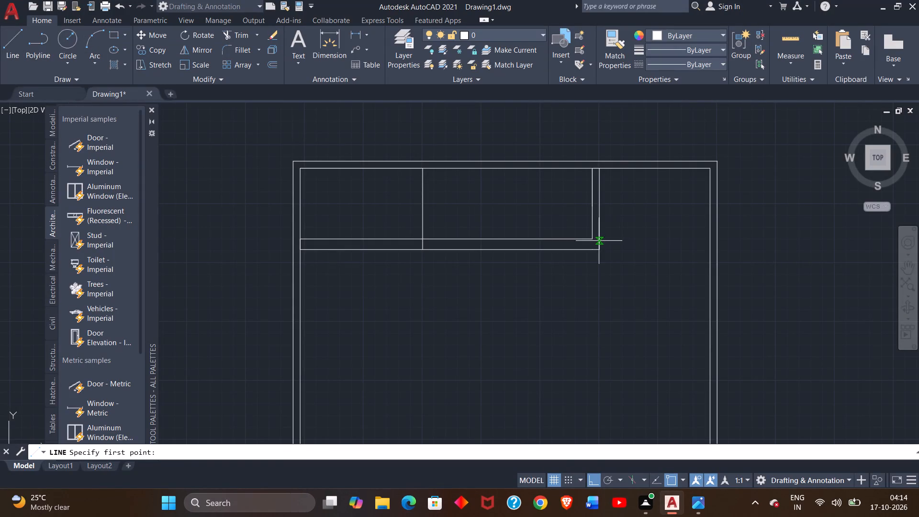
scroll(598, 242, up, 3)
click(570, 234)
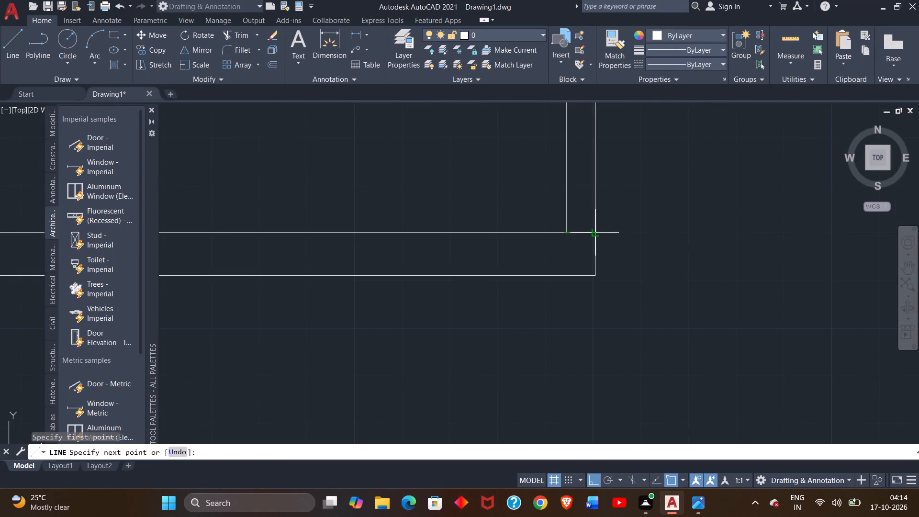
click(600, 232)
scroll(667, 239, down, 3)
middle_drag(667, 239, 574, 192)
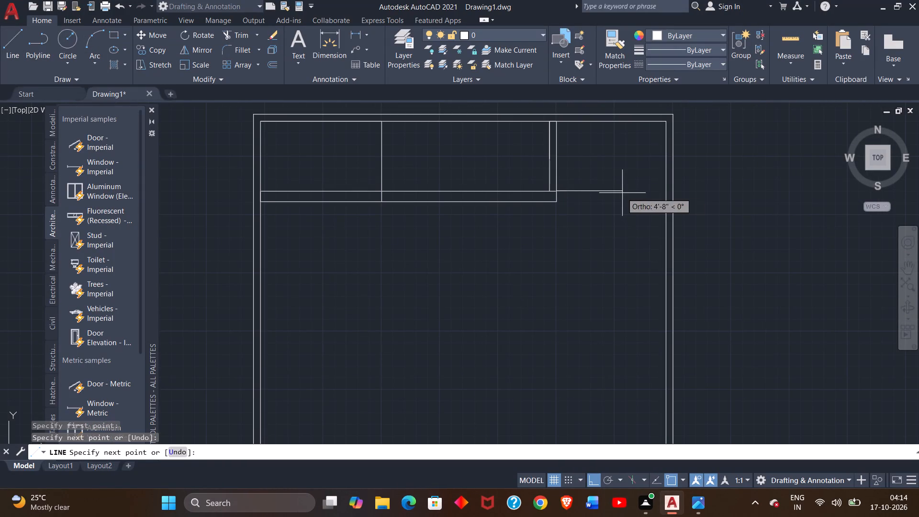
click(666, 192)
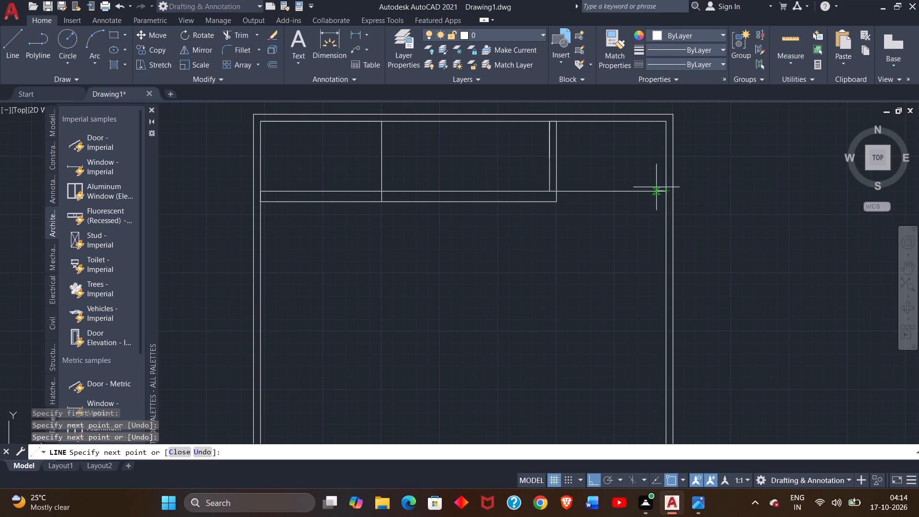
right_click(648, 173)
click(668, 184)
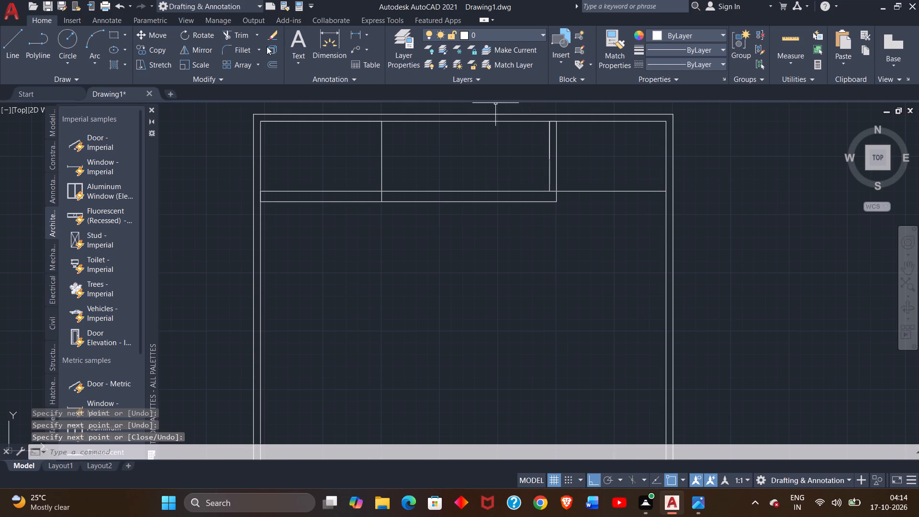
Measure along the toilet's bottom line from the 6" partition wall with the Dimension tool, without placing a dimension.
click(340, 50)
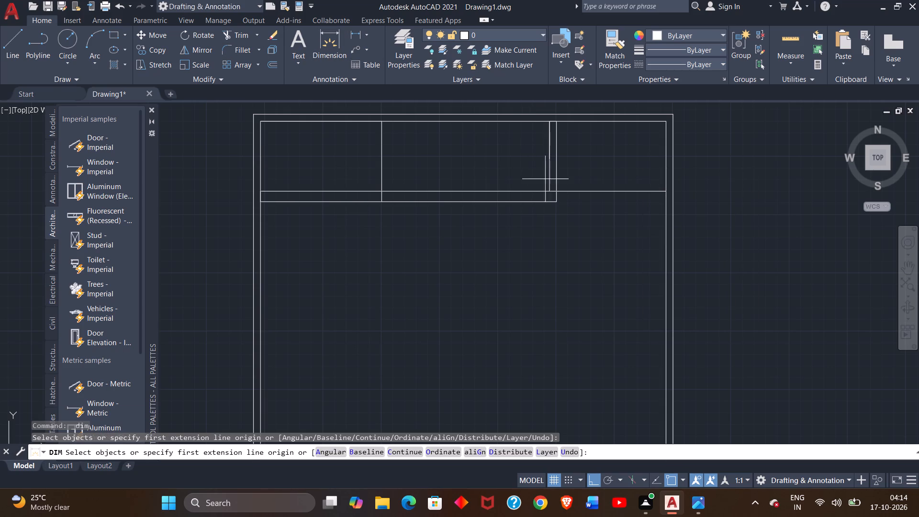
scroll(561, 180, up, 2)
middle_drag(561, 180, 497, 175)
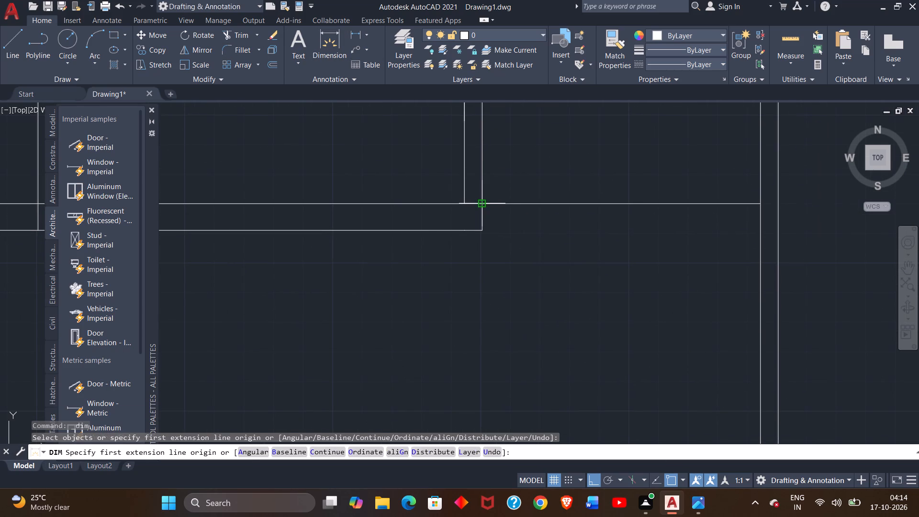
click(484, 203)
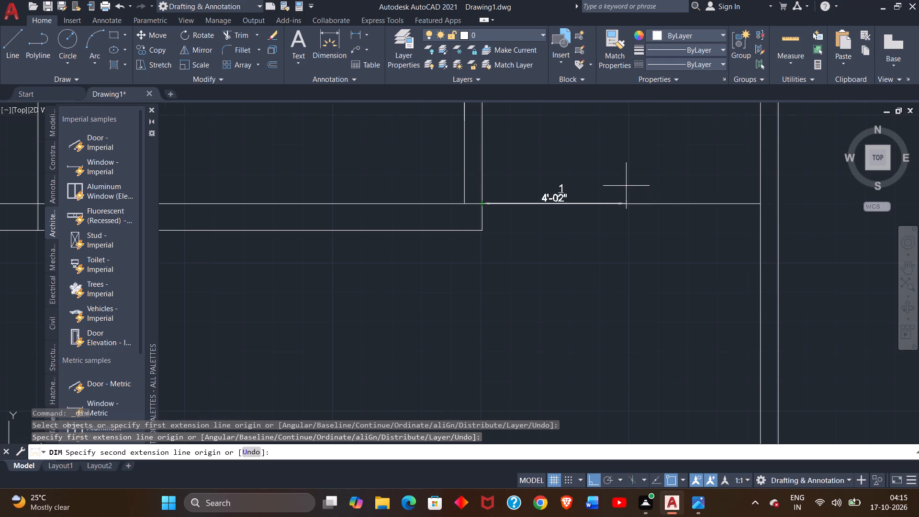
scroll(626, 186, down, 1)
right_click(629, 164)
click(653, 174)
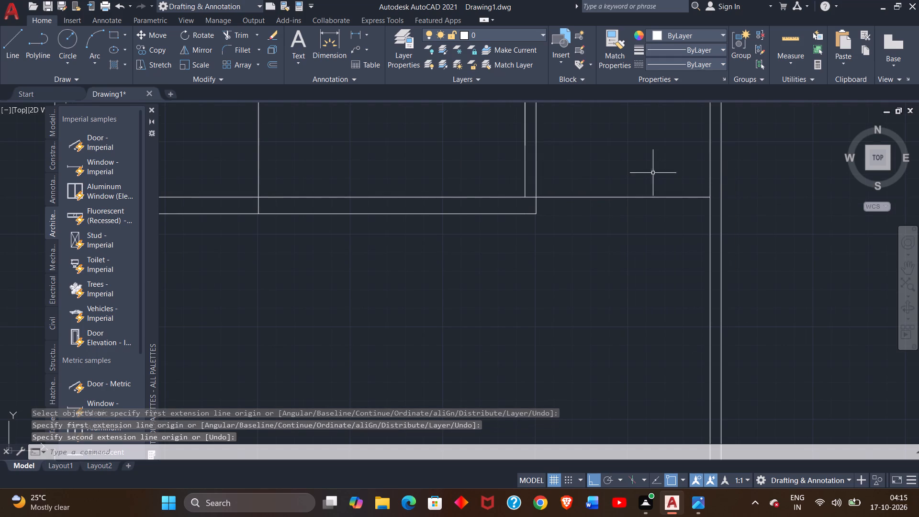
Examine the store, back area and toilet sizes on the reference plan image, then return to the AutoCAD drawing.
click(705, 503)
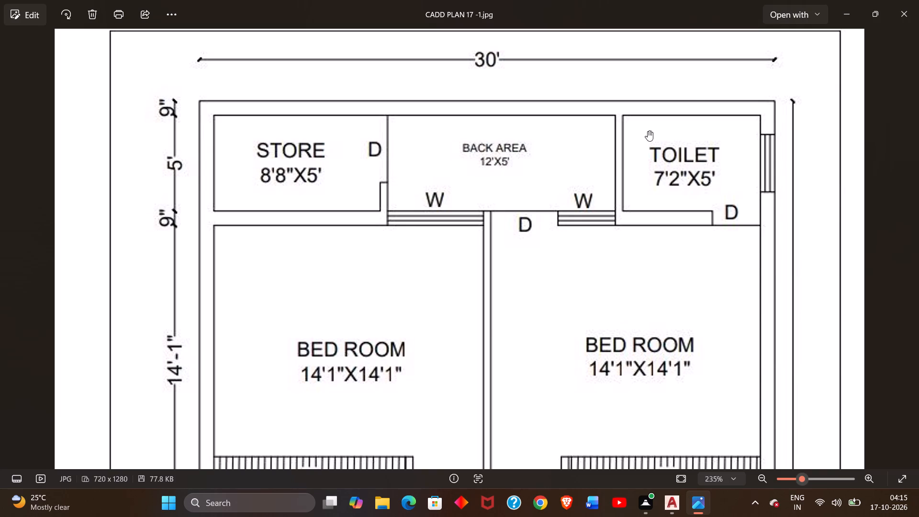
click(849, 20)
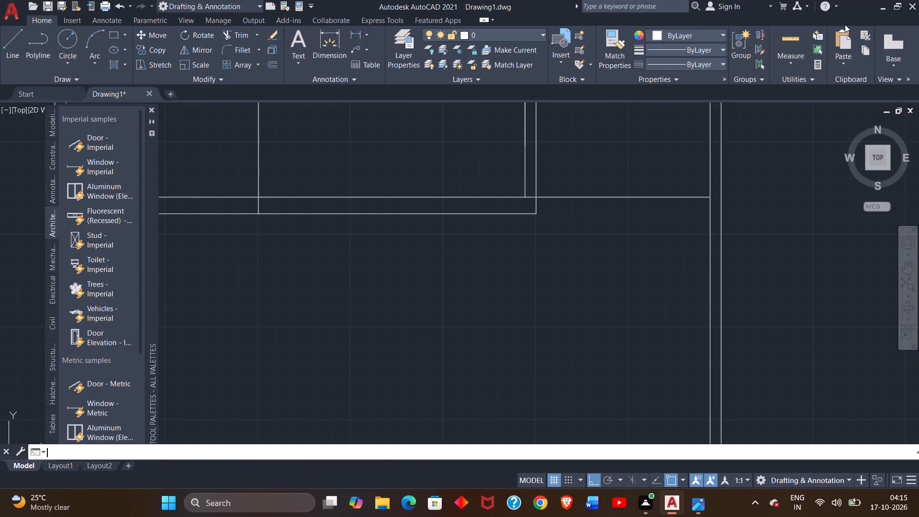
Measure the store's width along its inner bottom line with the Dimension tool, without placing a dimension.
scroll(422, 168, down, 3)
middle_drag(426, 164, 452, 182)
scroll(416, 191, up, 2)
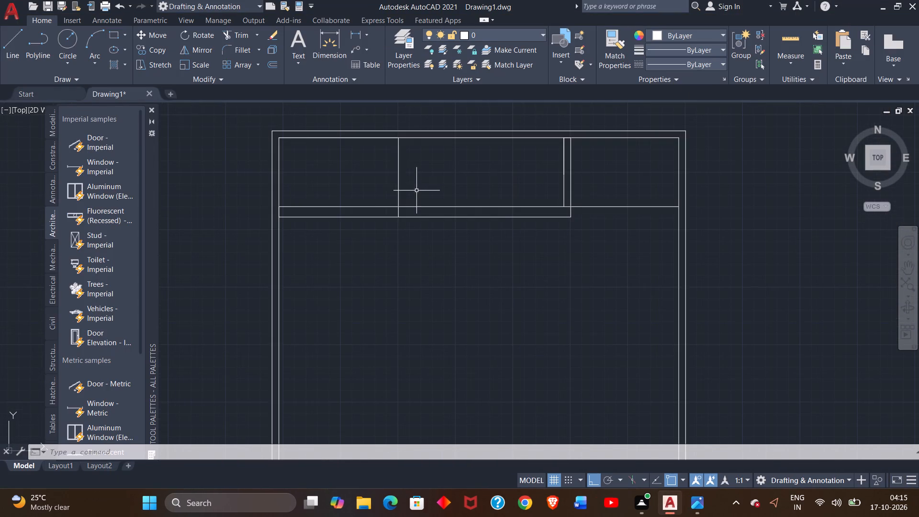
middle_drag(317, 163, 365, 187)
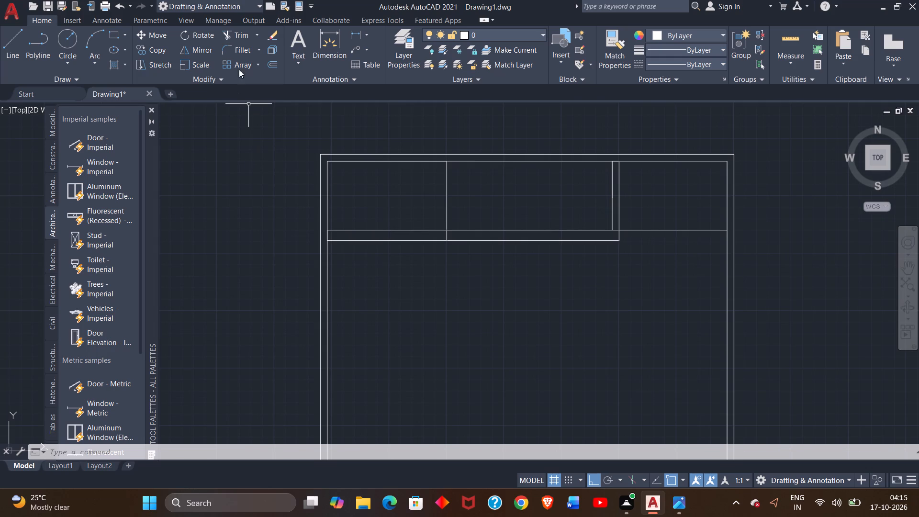
click(328, 51)
scroll(336, 220, up, 2)
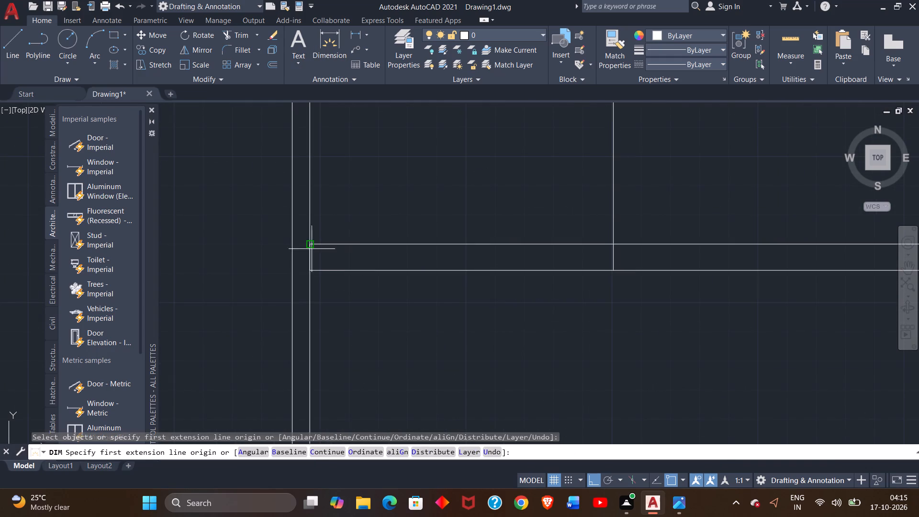
click(309, 242)
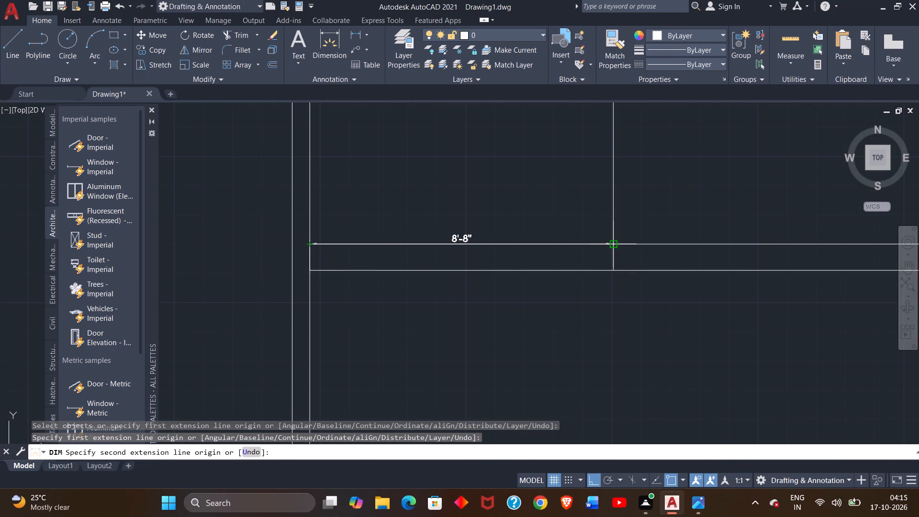
right_click(532, 200)
click(564, 212)
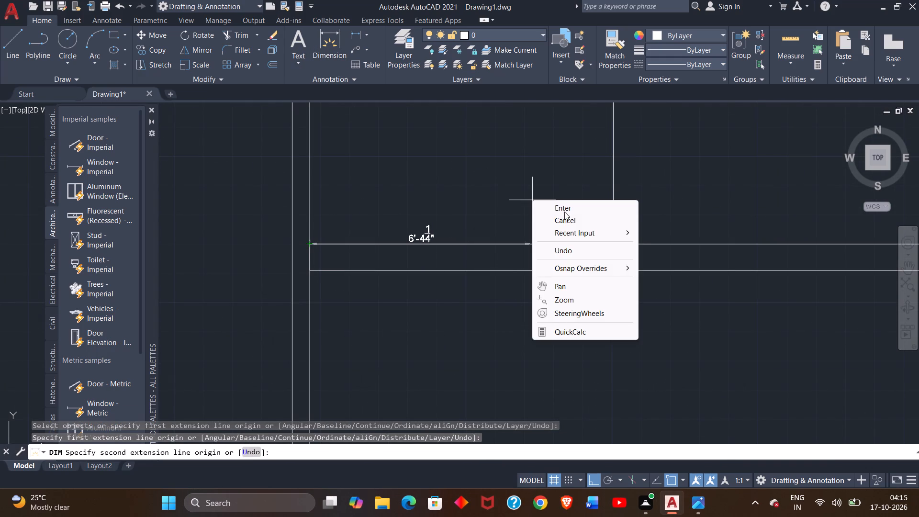
Measure the toilet's width from the partition wall to the outer wall's inner line with the Dimension tool, without placing a dimension.
scroll(585, 237, down, 3)
middle_drag(584, 230, 424, 205)
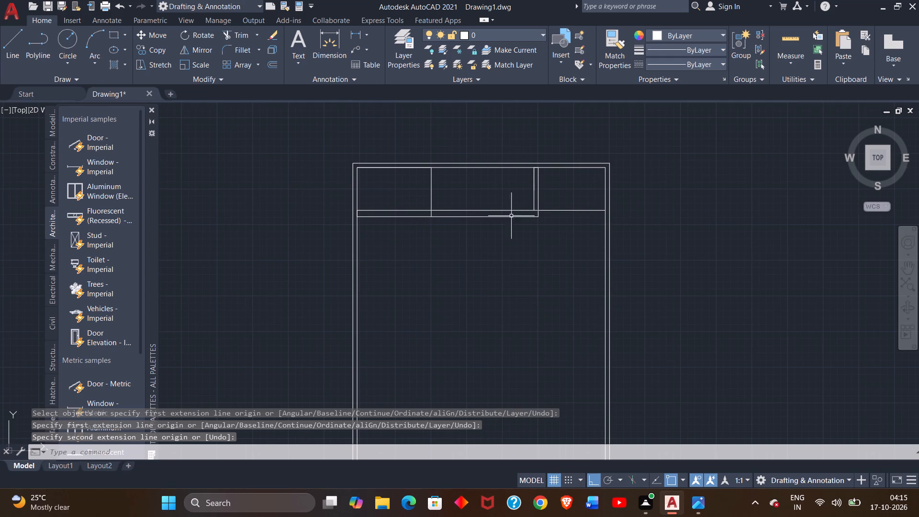
scroll(532, 209, up, 2)
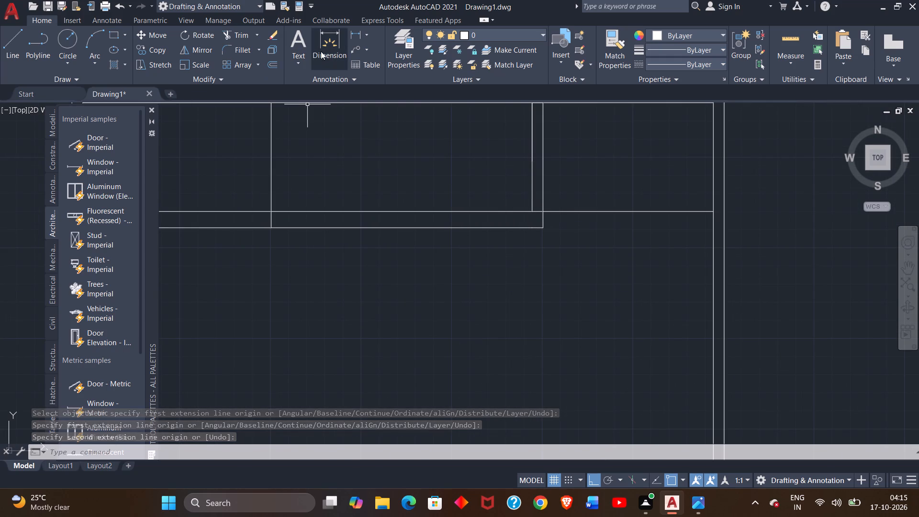
click(321, 51)
click(543, 213)
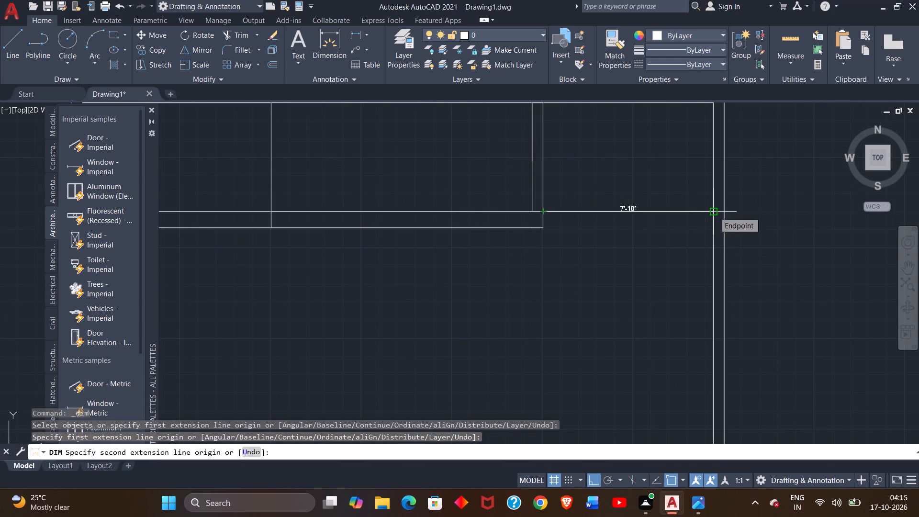
right_click(633, 192)
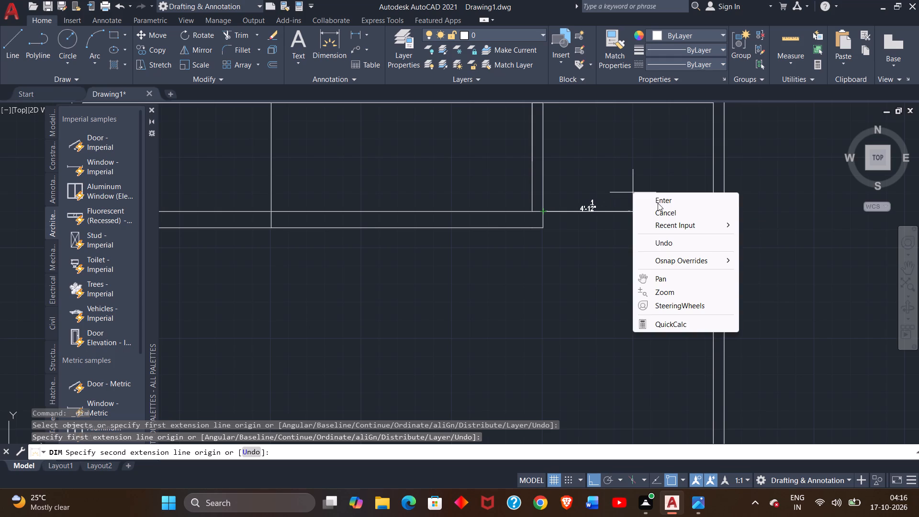
click(658, 203)
Draw a line 6" right from the store partition's bottom end, then up to the top wall's inner line, making the partition 6" thick.
scroll(580, 243, down, 1)
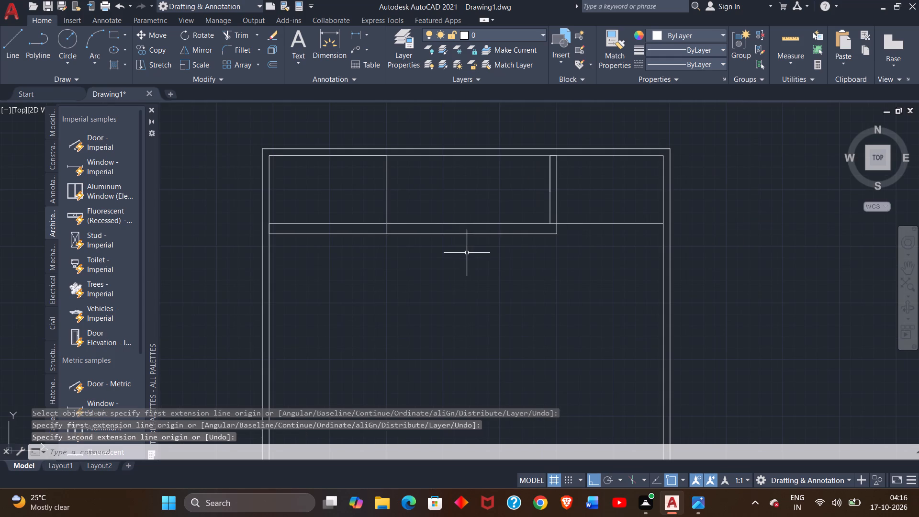
middle_drag(466, 253, 480, 249)
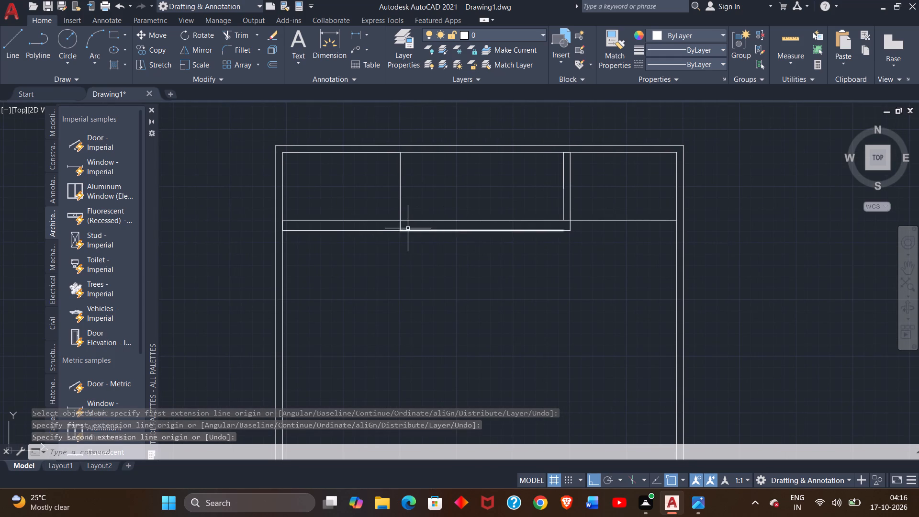
scroll(407, 228, up, 2)
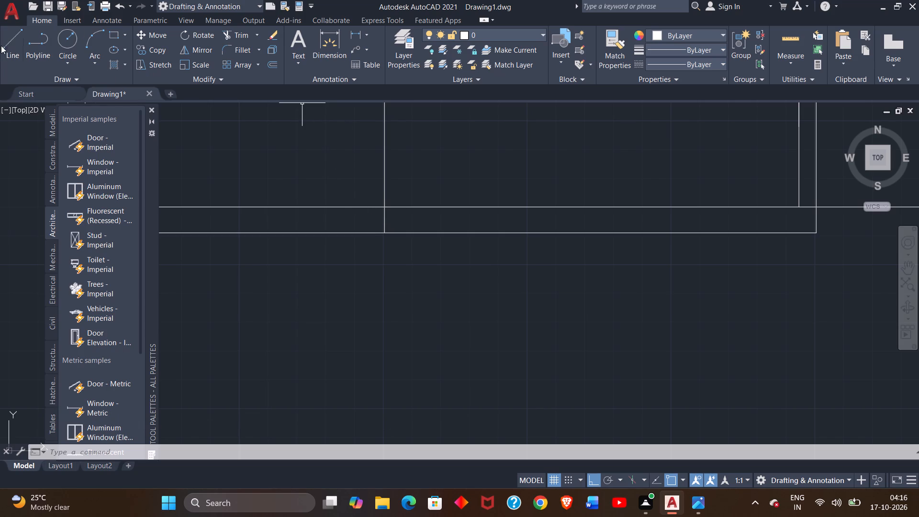
click(13, 53)
scroll(367, 239, up, 2)
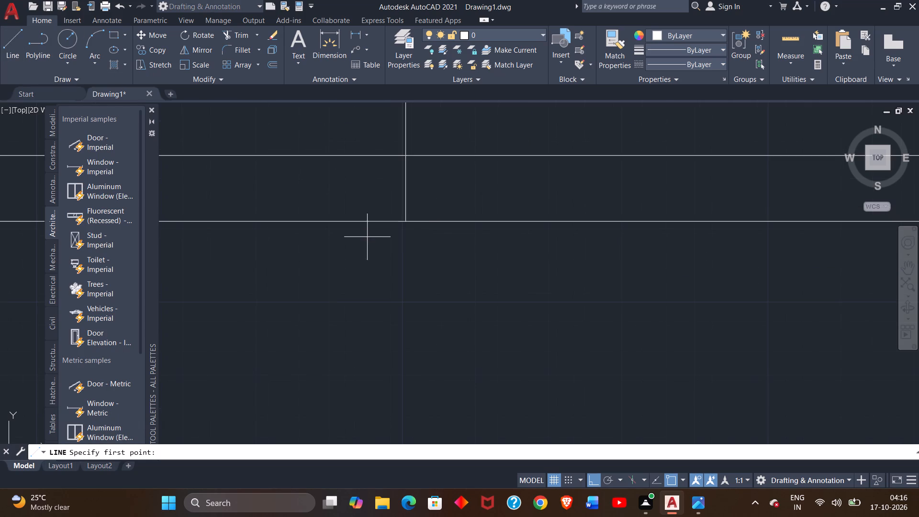
click(405, 221)
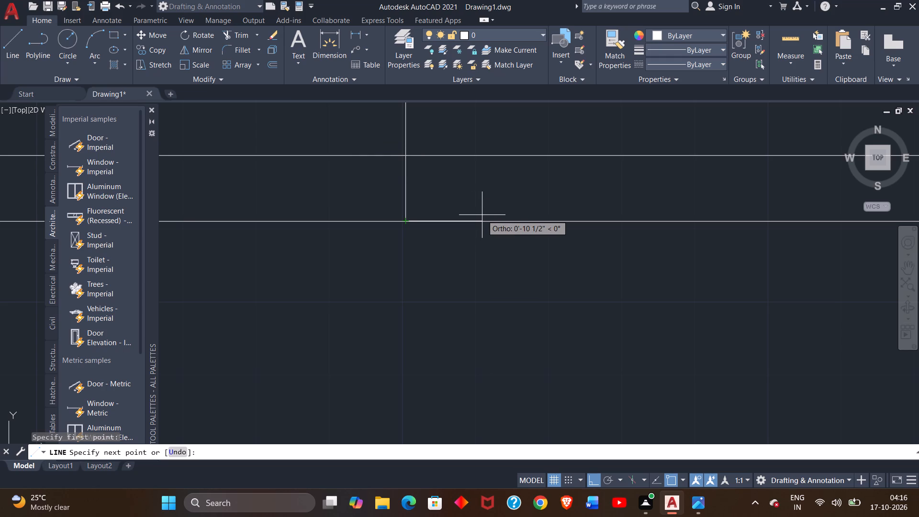
key(6)
key(shift+quotedbl)
key(Return)
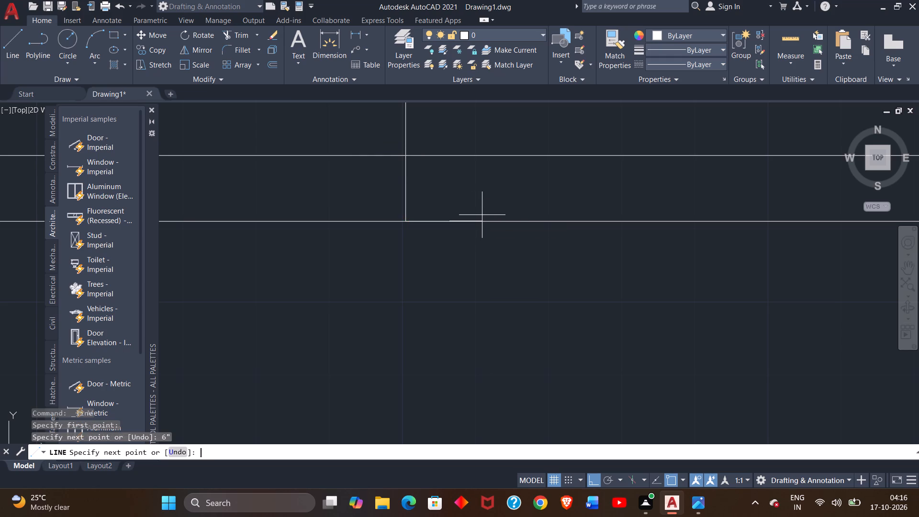
scroll(516, 206, down, 2)
middle_drag(493, 160, 491, 214)
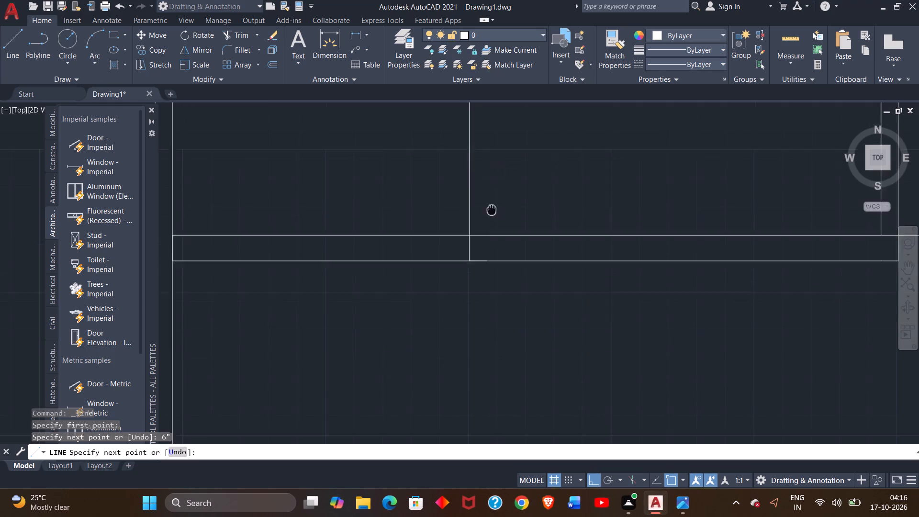
middle_drag(491, 214, 494, 256)
middle_drag(488, 171, 492, 223)
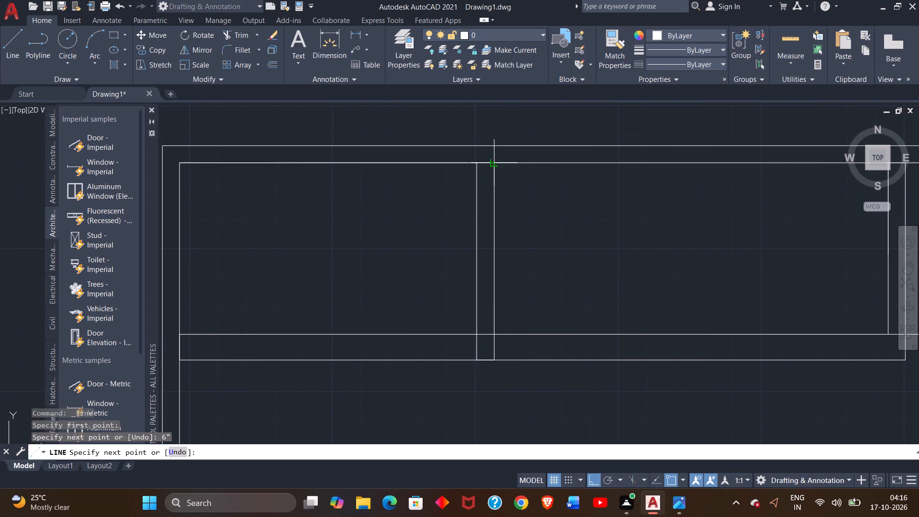
click(493, 164)
right_click(497, 175)
click(518, 182)
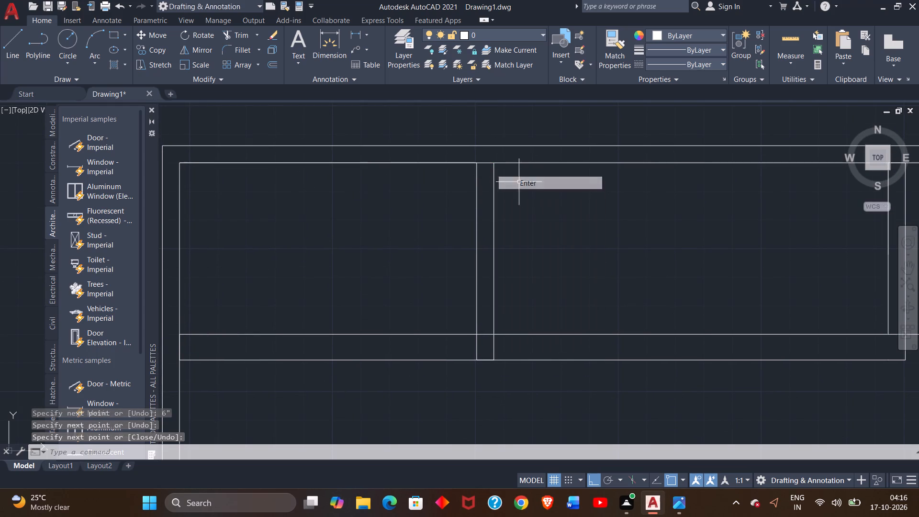
Draw a 12' line along the back area's inner bottom line, starting from the store partition's right face towards the toilet.
scroll(552, 217, down, 1)
middle_drag(552, 217, 359, 189)
middle_drag(487, 206, 487, 206)
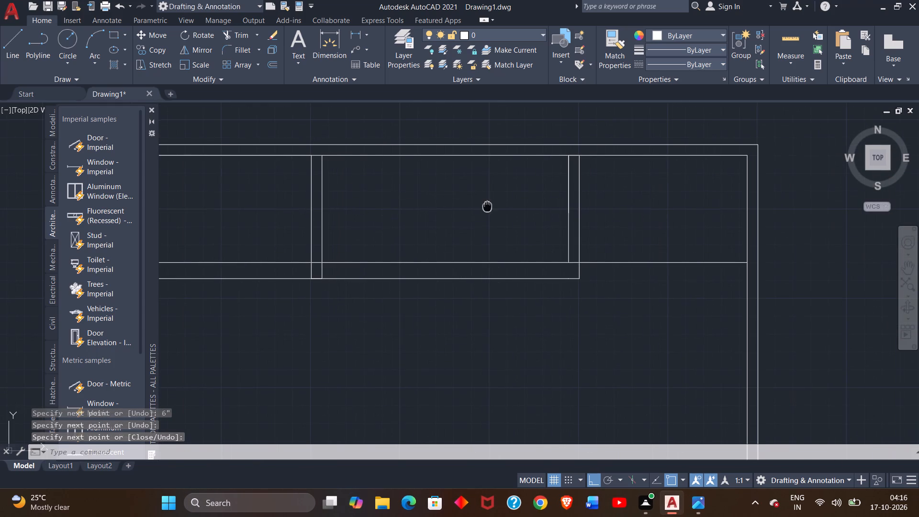
middle_drag(487, 206, 444, 194)
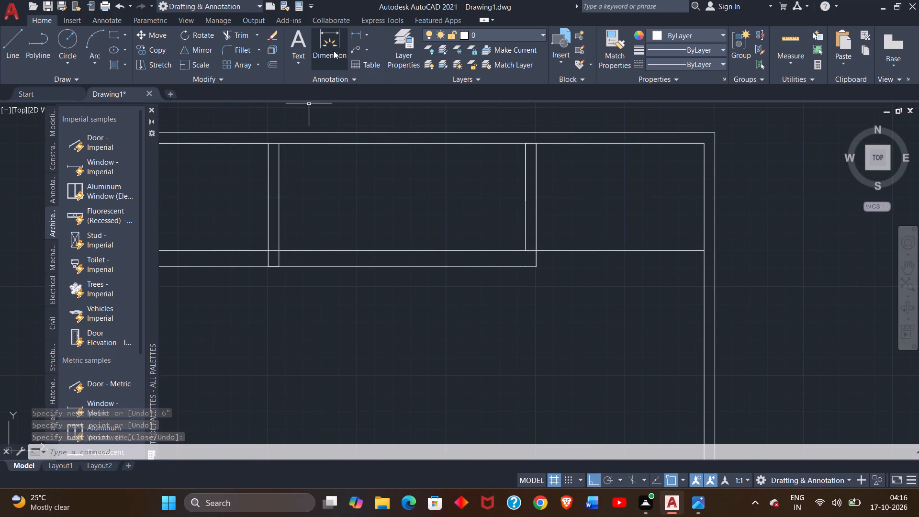
click(7, 48)
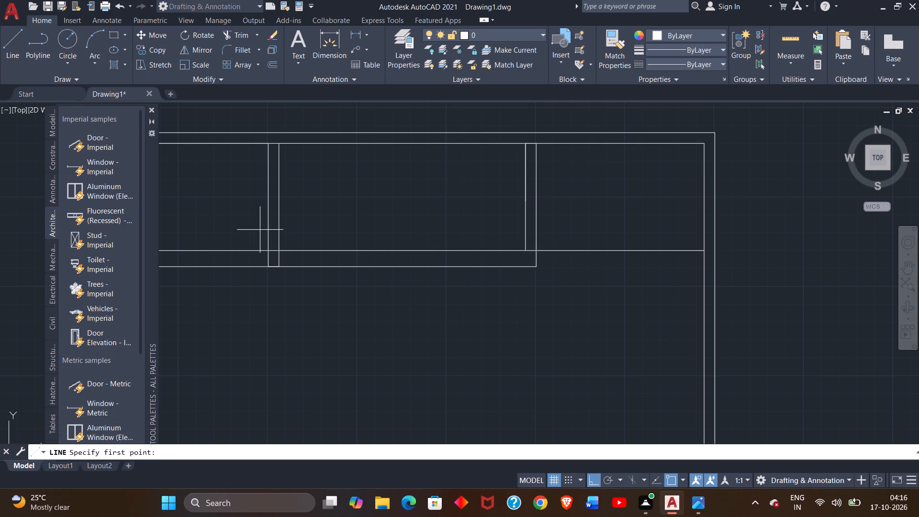
click(277, 253)
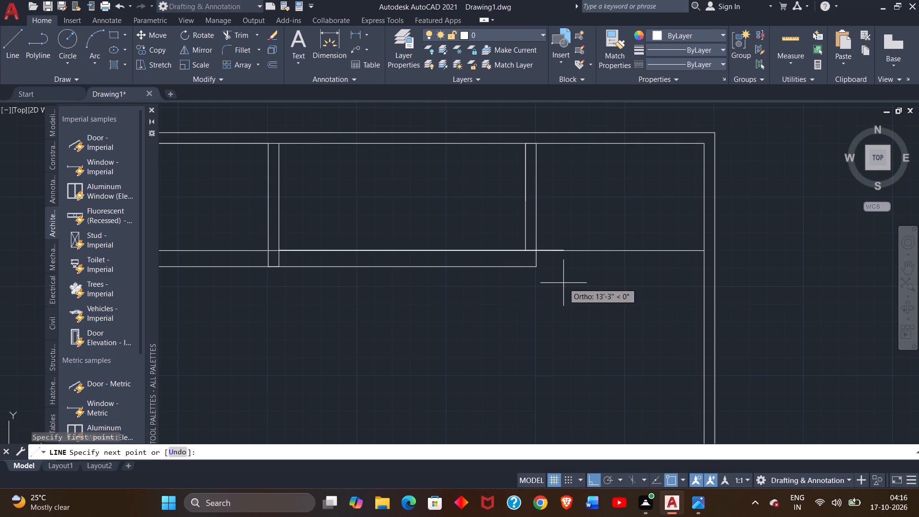
text(12')
key(Return)
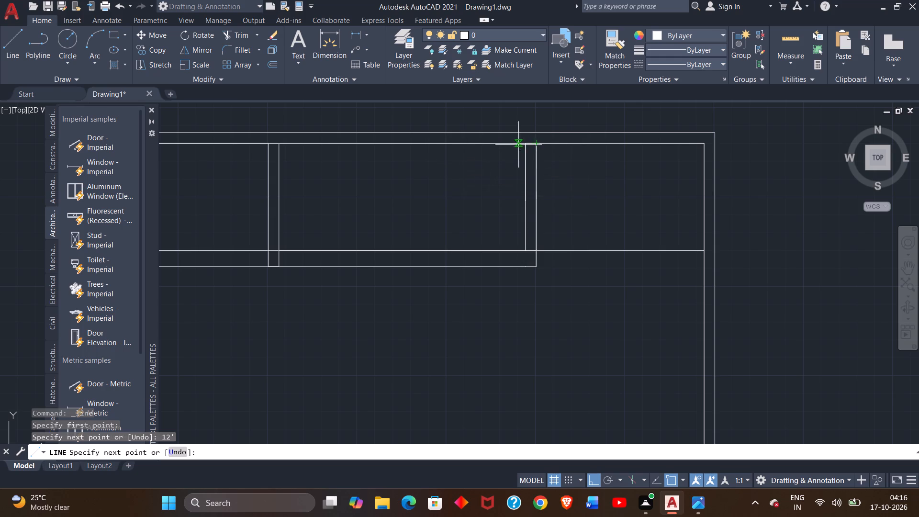
right_click(458, 169)
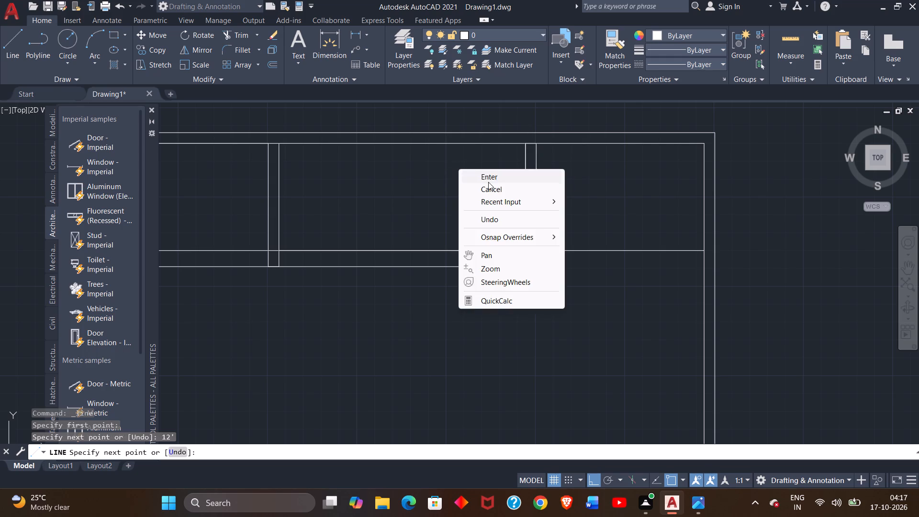
click(490, 176)
Delete the two overlapping vertical lines forming the back-area side of the partition between the back area and toilet.
click(525, 168)
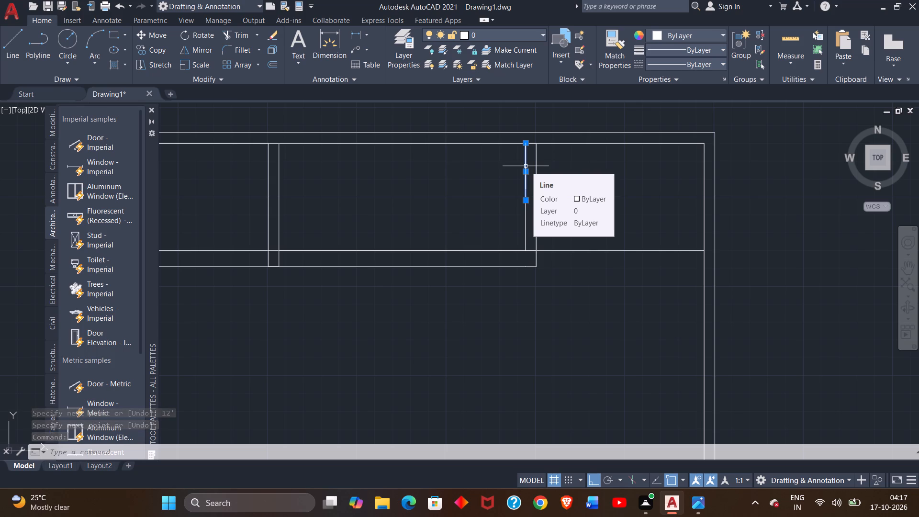
key(Delete)
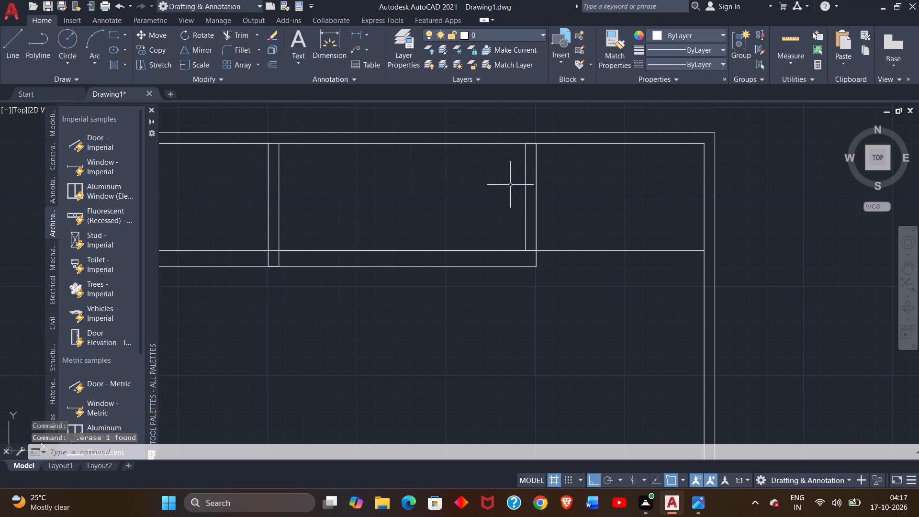
click(526, 163)
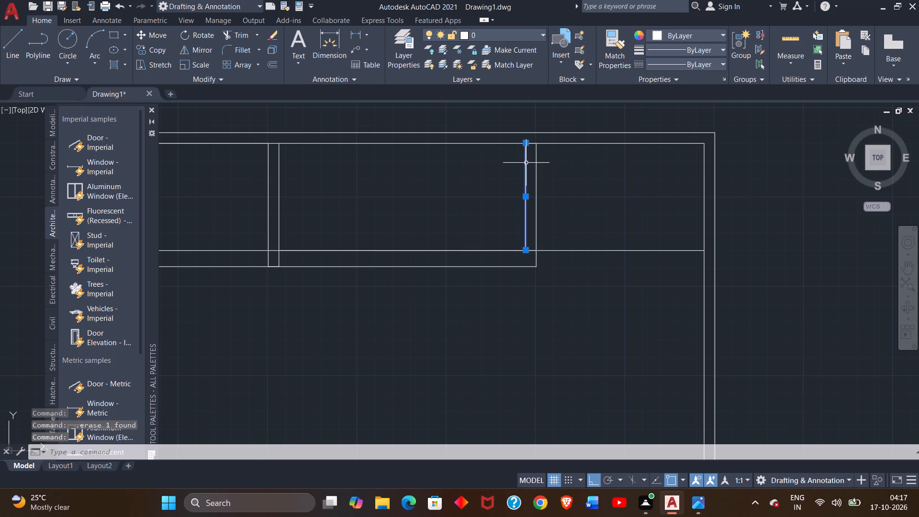
key(Delete)
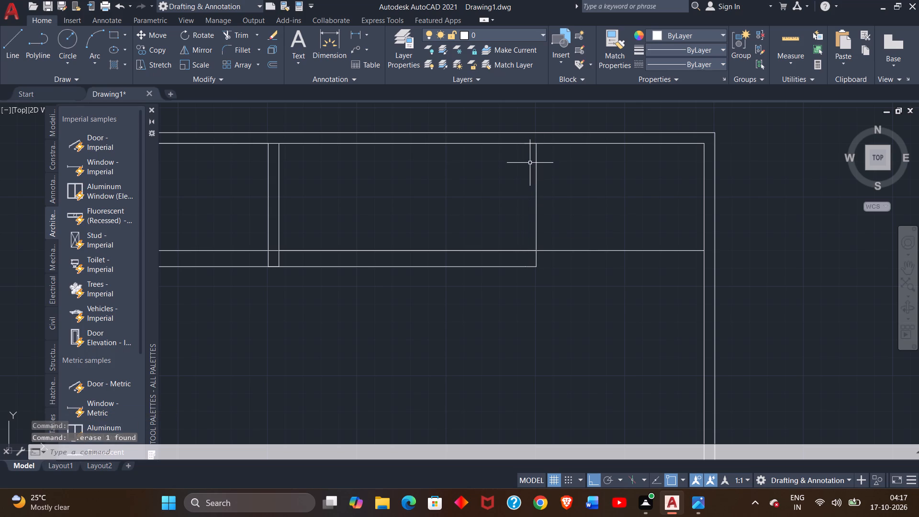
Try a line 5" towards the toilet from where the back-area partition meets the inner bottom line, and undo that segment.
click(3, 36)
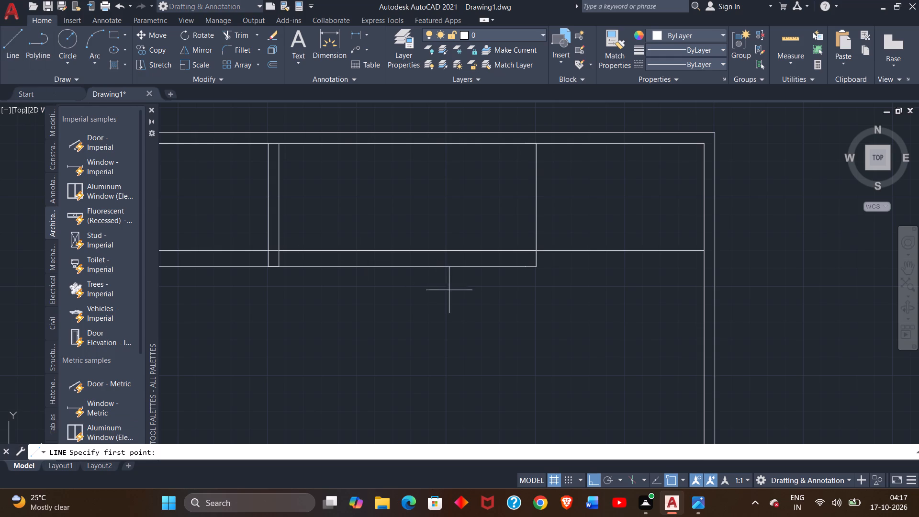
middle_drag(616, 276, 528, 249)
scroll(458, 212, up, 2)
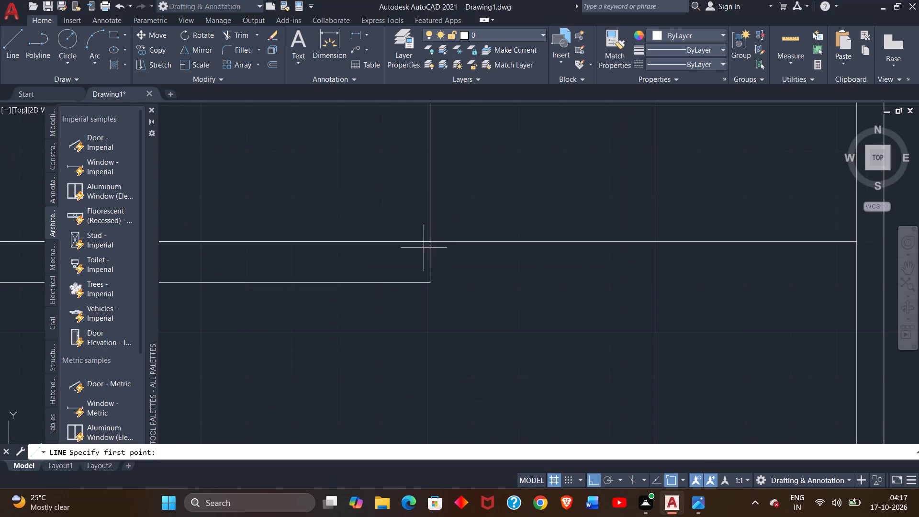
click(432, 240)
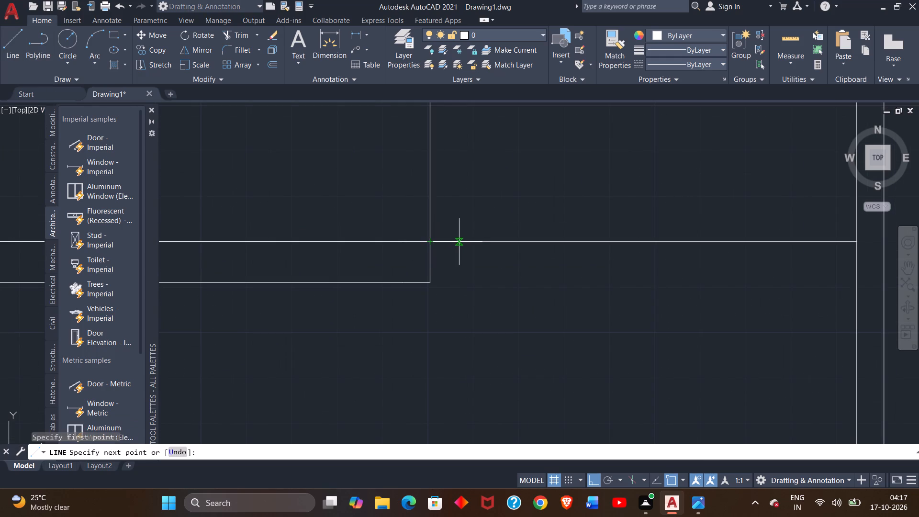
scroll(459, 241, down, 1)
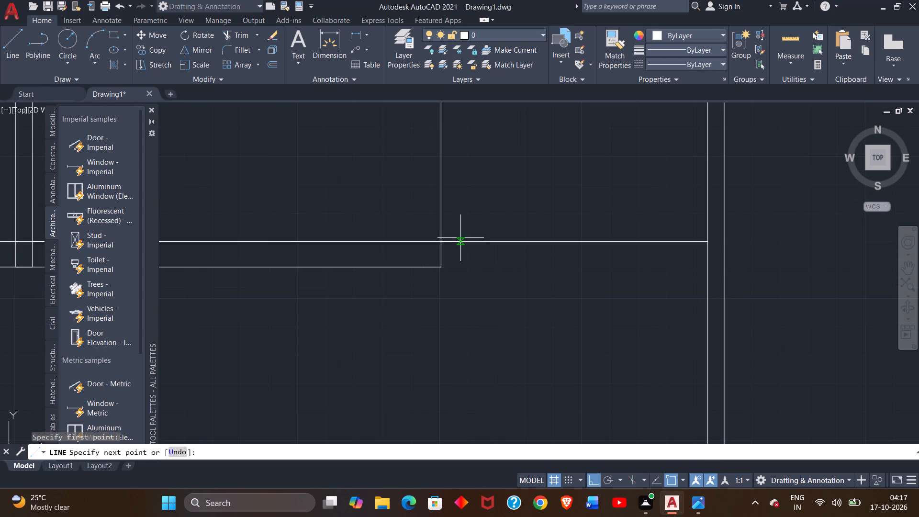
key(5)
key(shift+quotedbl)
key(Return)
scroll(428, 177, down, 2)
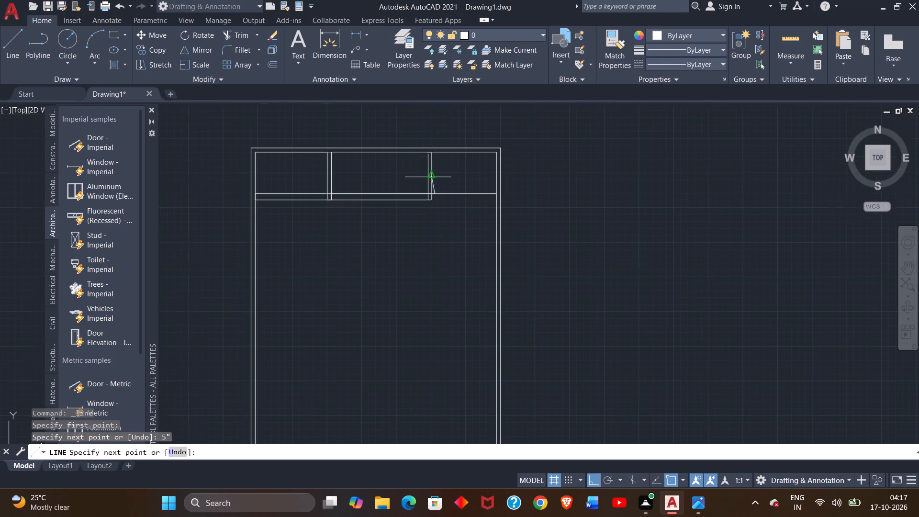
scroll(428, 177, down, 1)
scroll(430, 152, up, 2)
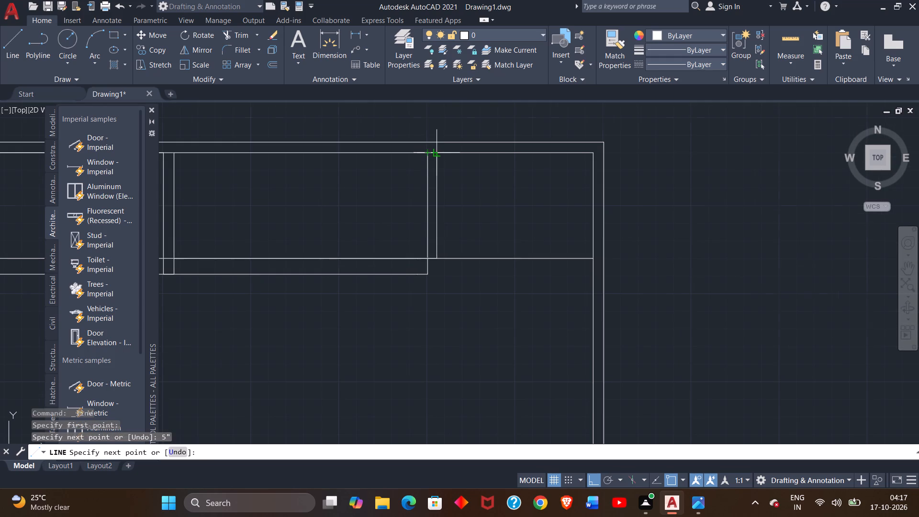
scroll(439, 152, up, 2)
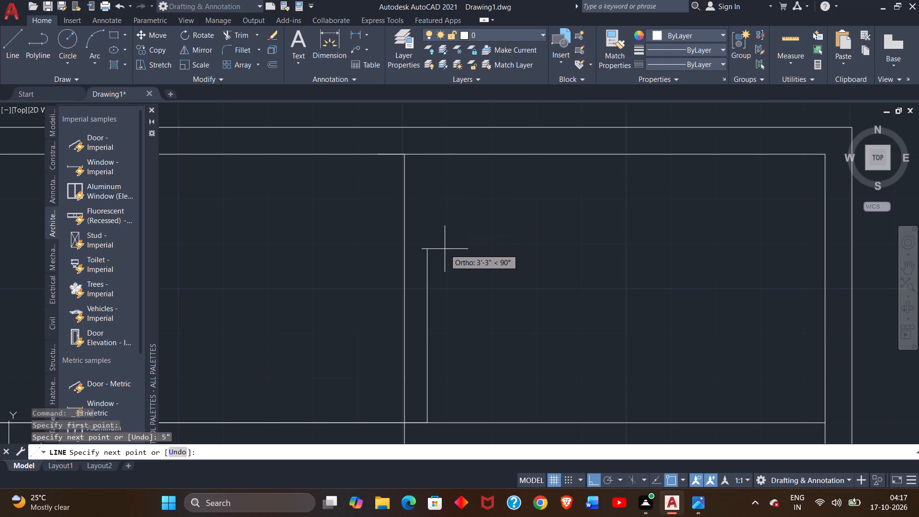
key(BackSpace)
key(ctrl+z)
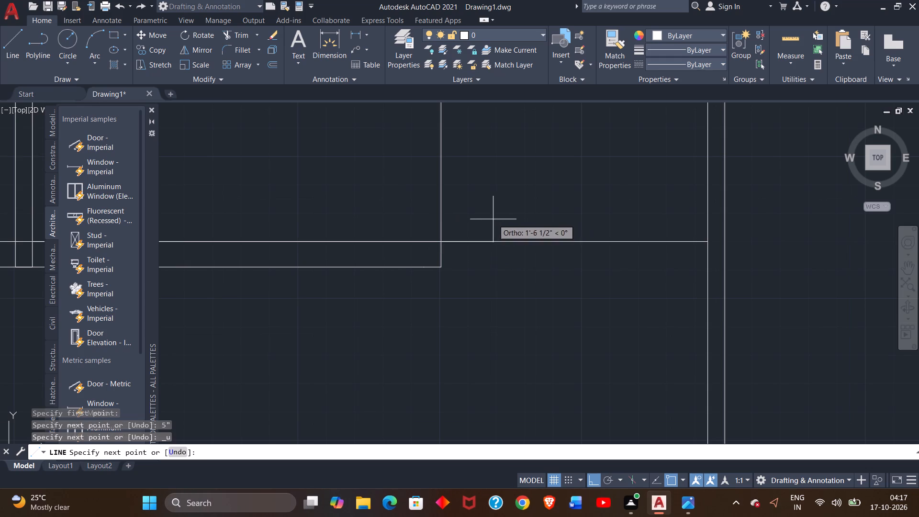
Measure the toilet's width from the back-area partition line to the outer wall's inner line with the Dimension tool, without placing a dimension.
scroll(479, 206, down, 3)
click(330, 53)
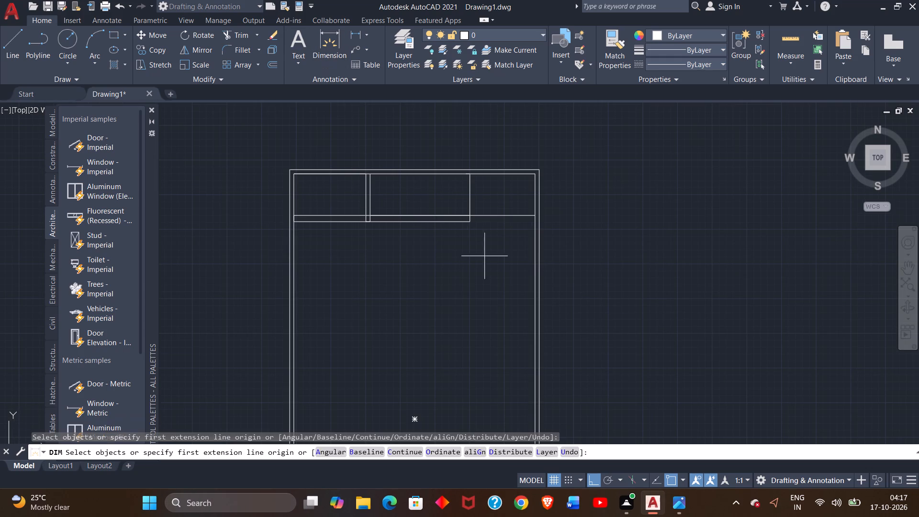
scroll(471, 214, up, 2)
click(466, 218)
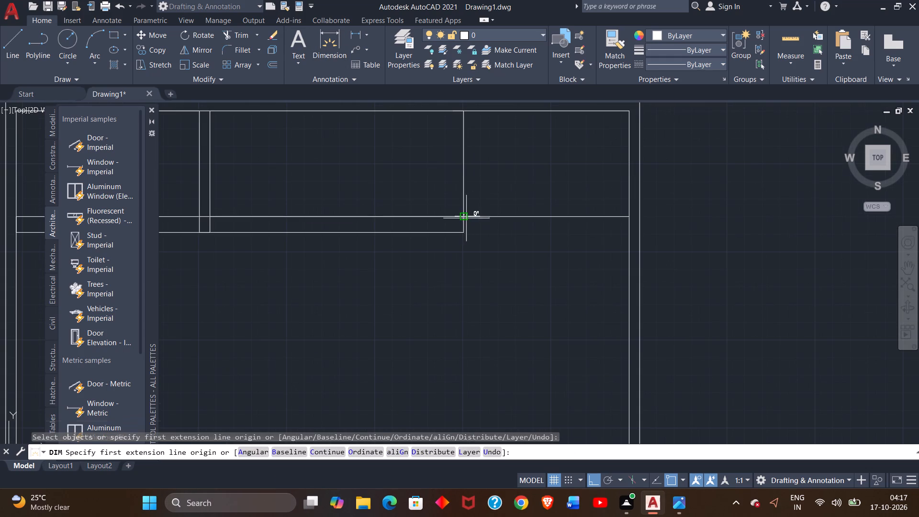
scroll(629, 215, up, 3)
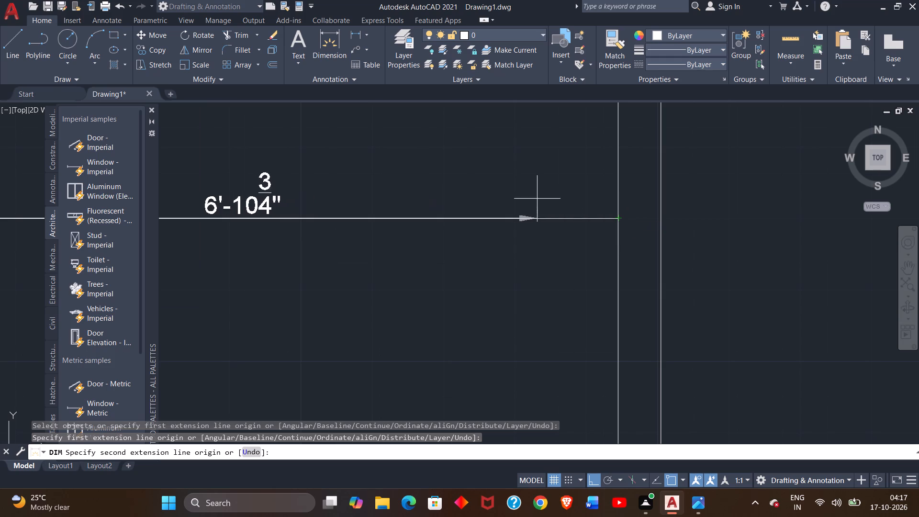
right_click(529, 186)
click(553, 196)
scroll(404, 247, down, 2)
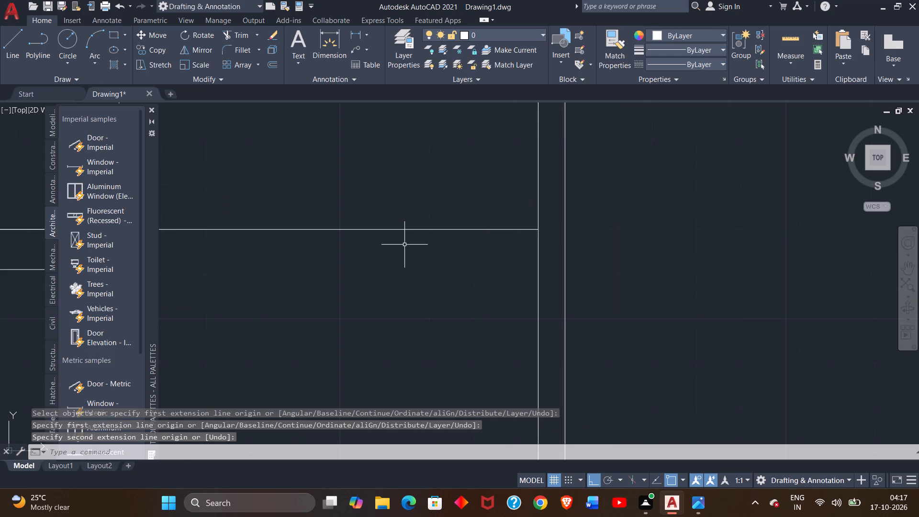
Draw a line 6" towards the toilet from the back-area partition's intersection with the inner bottom line, continuing up to the top wall's inner line.
scroll(404, 245, down, 2)
middle_drag(391, 258, 493, 242)
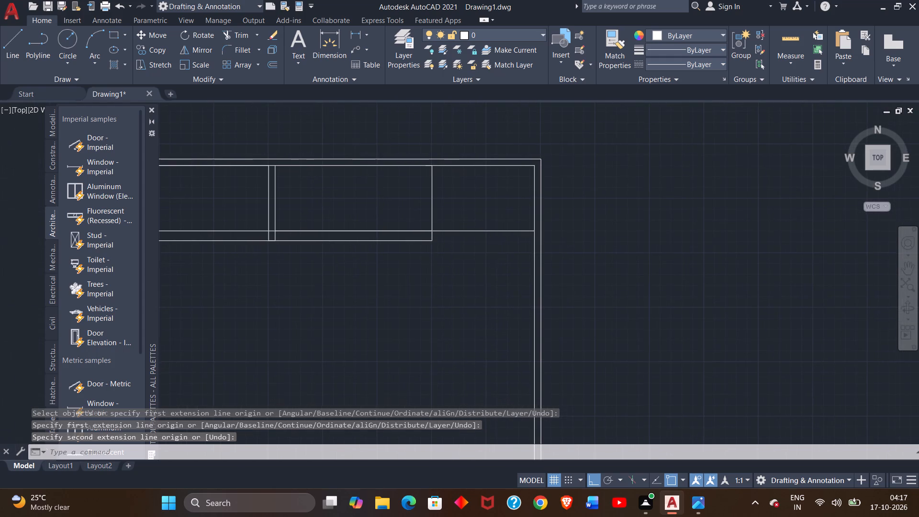
scroll(433, 236, up, 3)
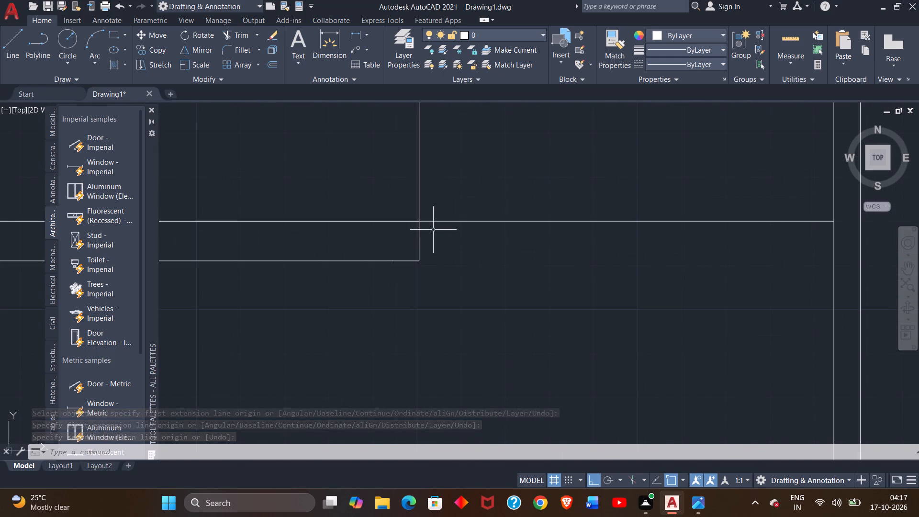
scroll(308, 166, down, 1)
middle_drag(308, 166, 330, 187)
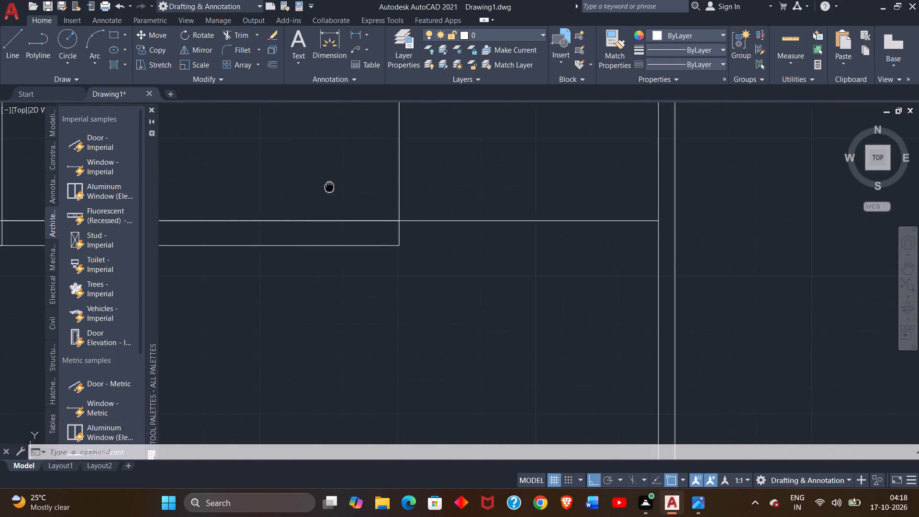
middle_drag(330, 187, 342, 205)
click(4, 46)
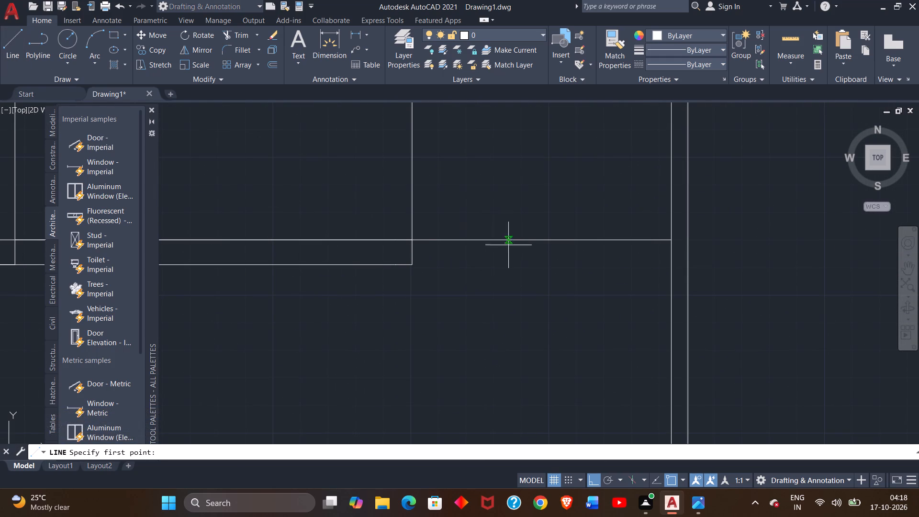
click(409, 239)
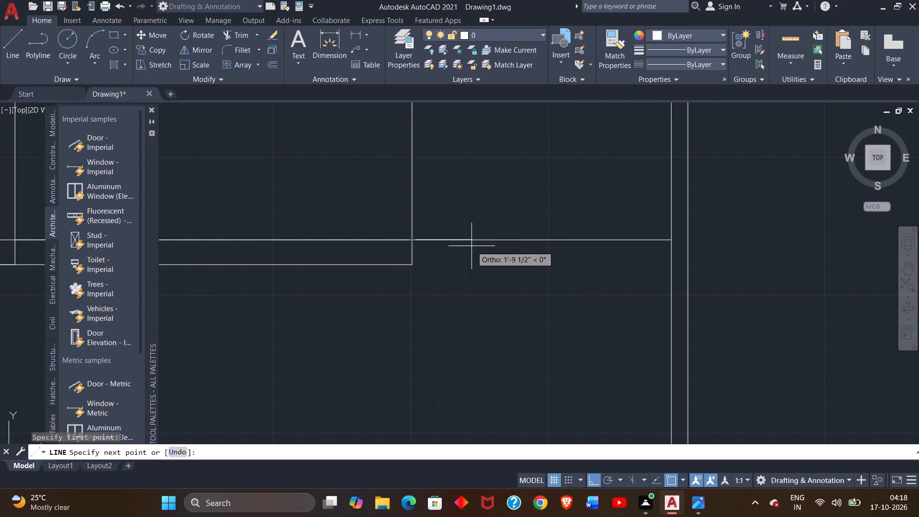
key(6)
key(shift+quotedbl)
key(Return)
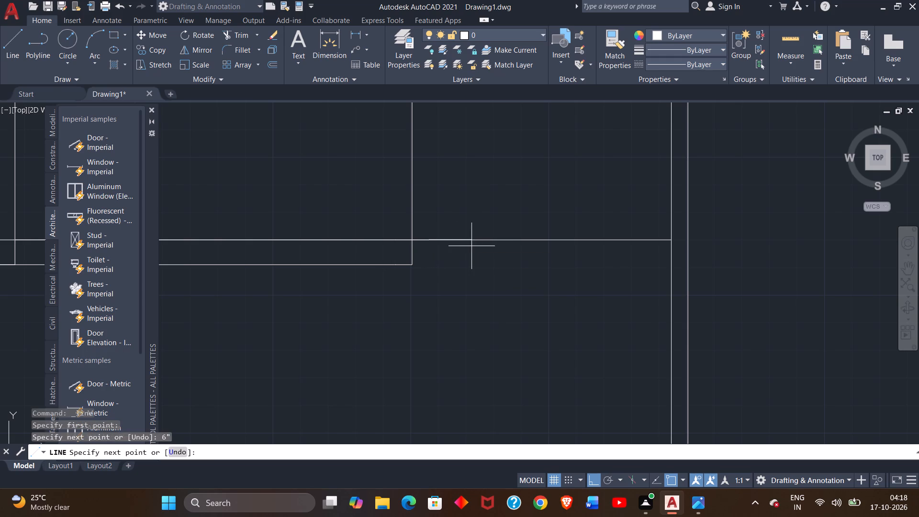
scroll(461, 167, down, 1)
middle_drag(460, 164, 483, 234)
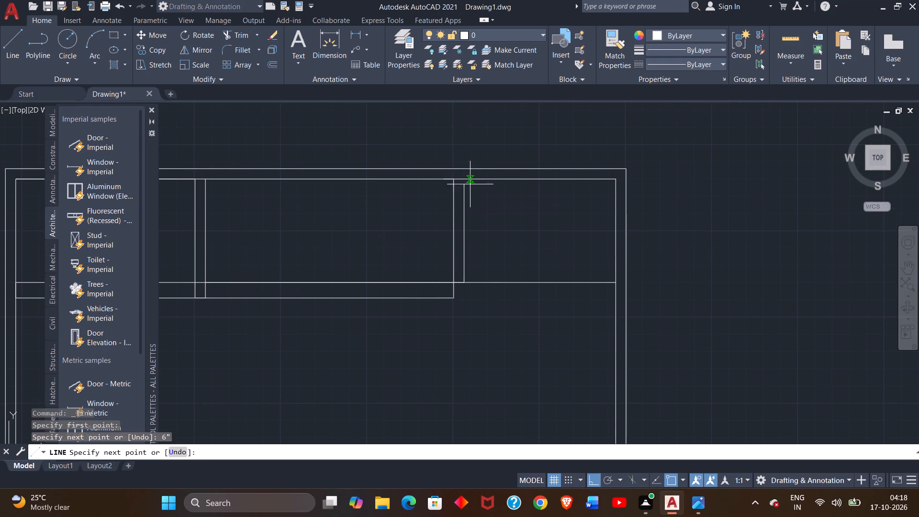
click(465, 180)
right_click(465, 180)
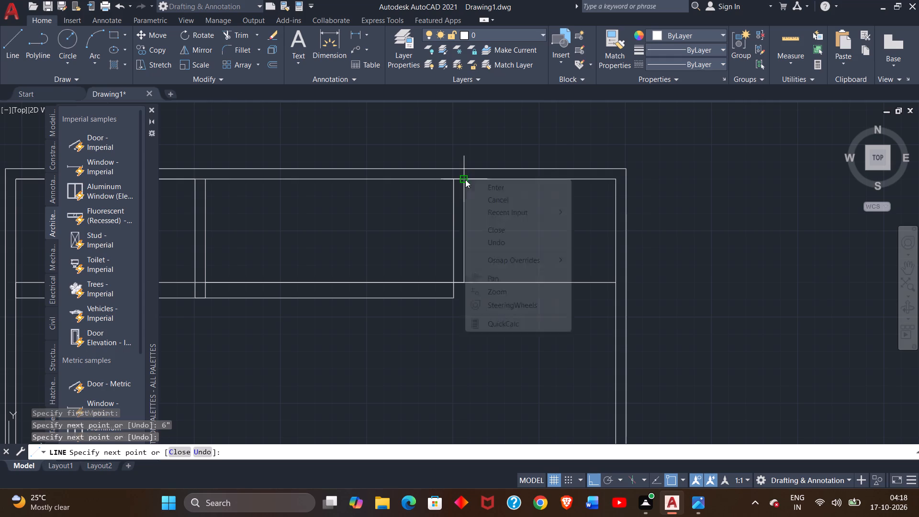
double_click(493, 186)
scroll(498, 262, down, 1)
middle_drag(498, 262, 499, 243)
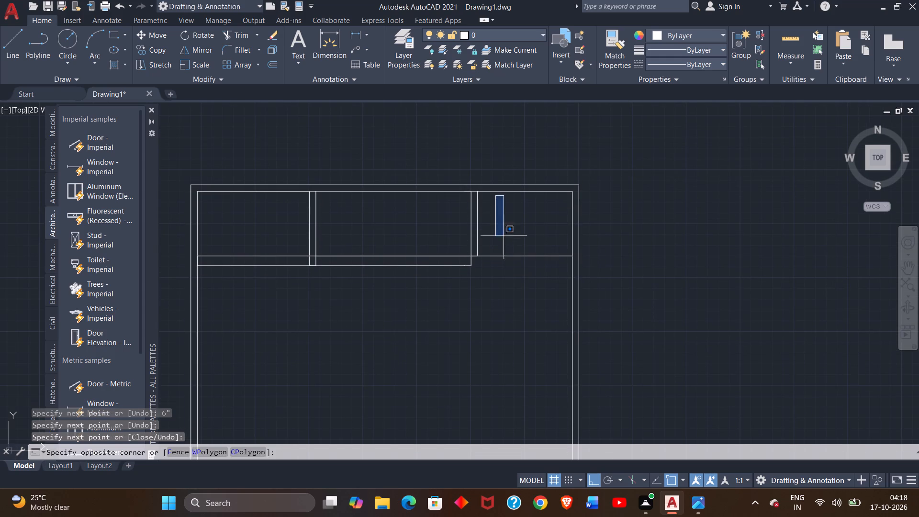
click(509, 216)
Extend the lower horizontal wall line under the toilet with a line from the partition's bottom end to the outer wall's inner line.
click(19, 44)
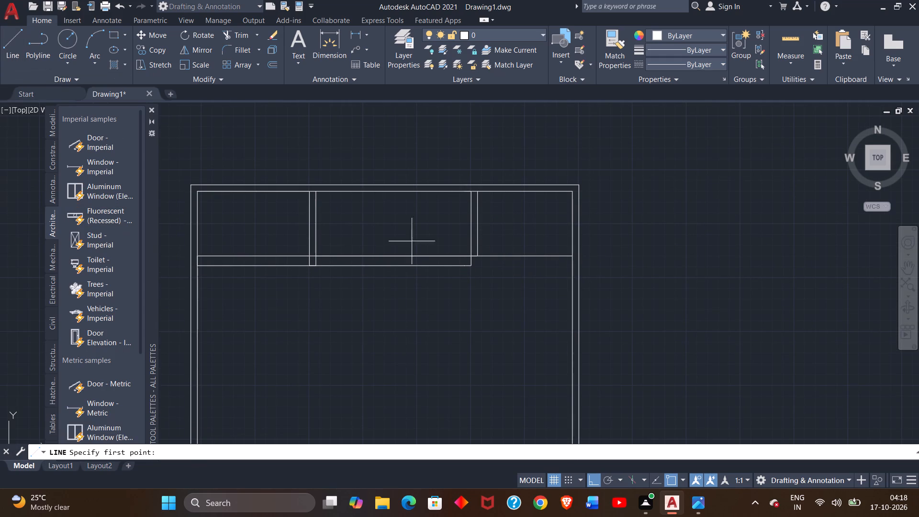
scroll(491, 273, up, 3)
click(411, 251)
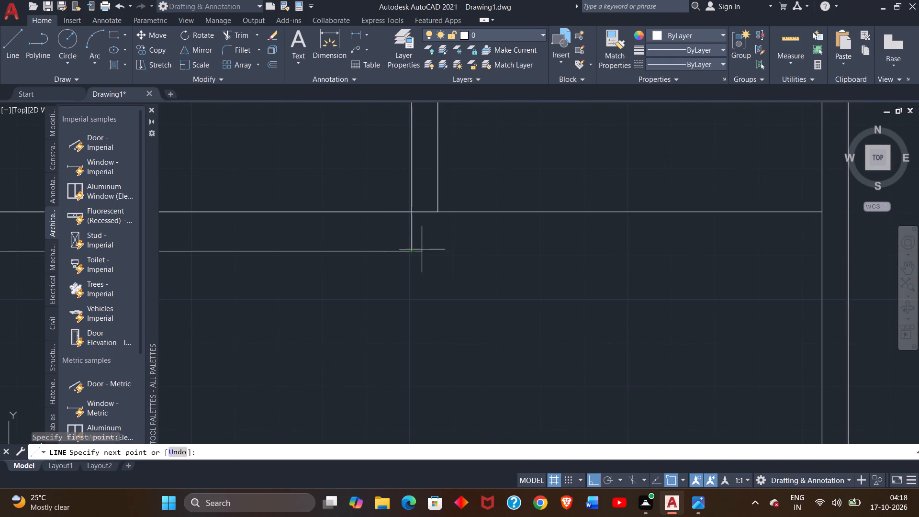
click(822, 247)
right_click(767, 224)
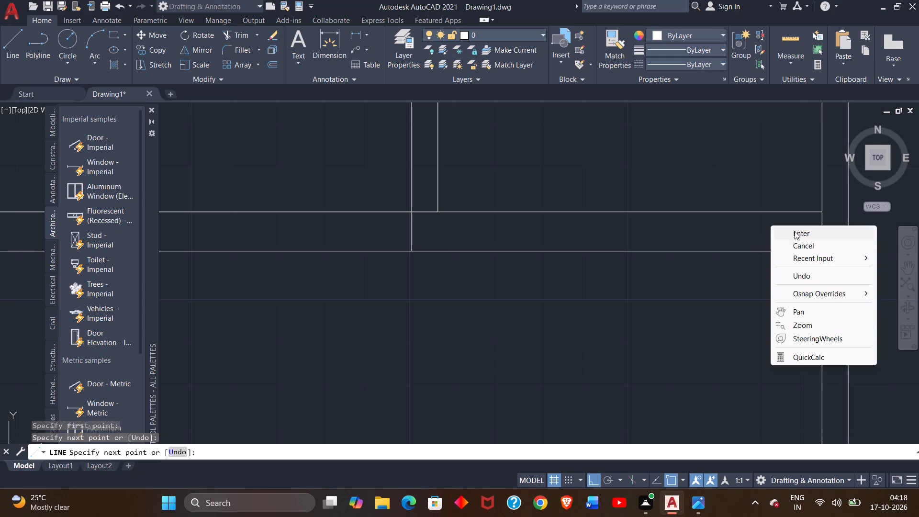
drag(798, 234, 805, 234)
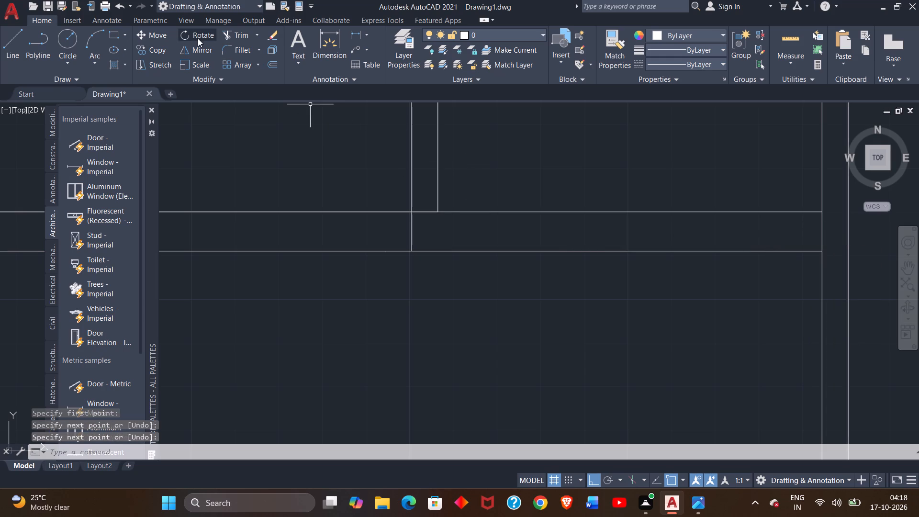
Trim the overlapping horizontal segments and the vertical stub at the junction of the toilet partition and the horizontal wall.
click(245, 36)
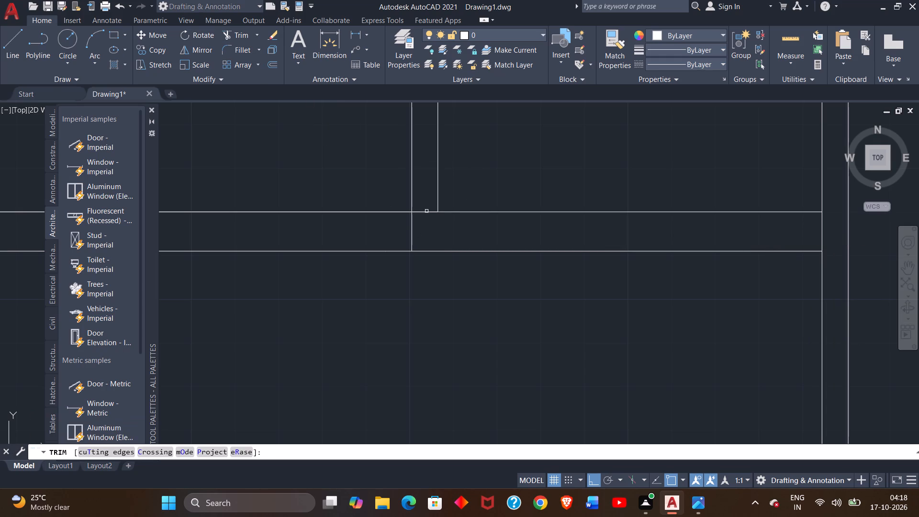
click(426, 211)
click(426, 214)
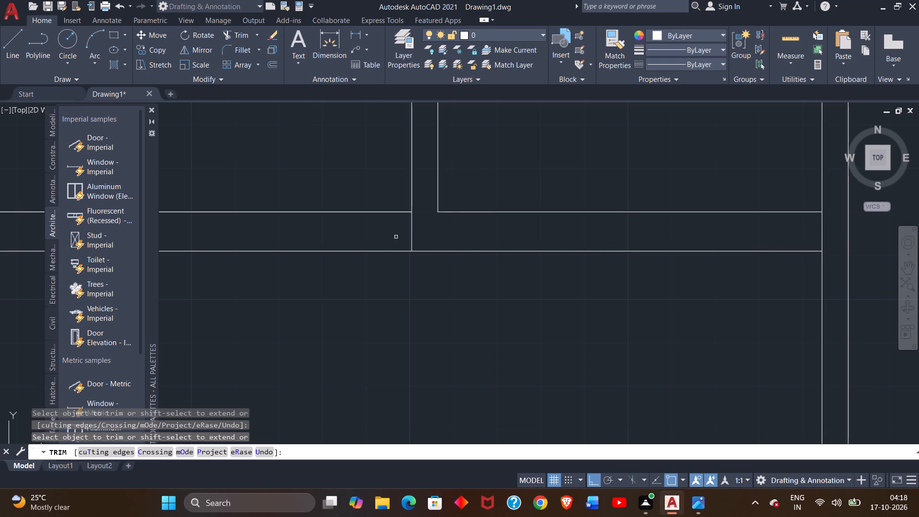
click(410, 228)
Trim the two vertical stubs and the horizontal segment at the junction of the store partition and the horizontal wall.
scroll(403, 279, down, 3)
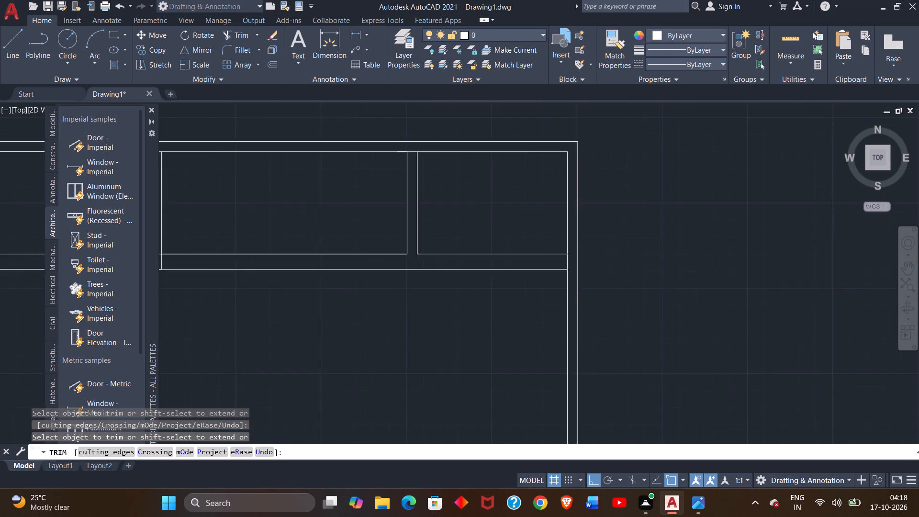
middle_drag(379, 320, 477, 316)
scroll(328, 257, up, 4)
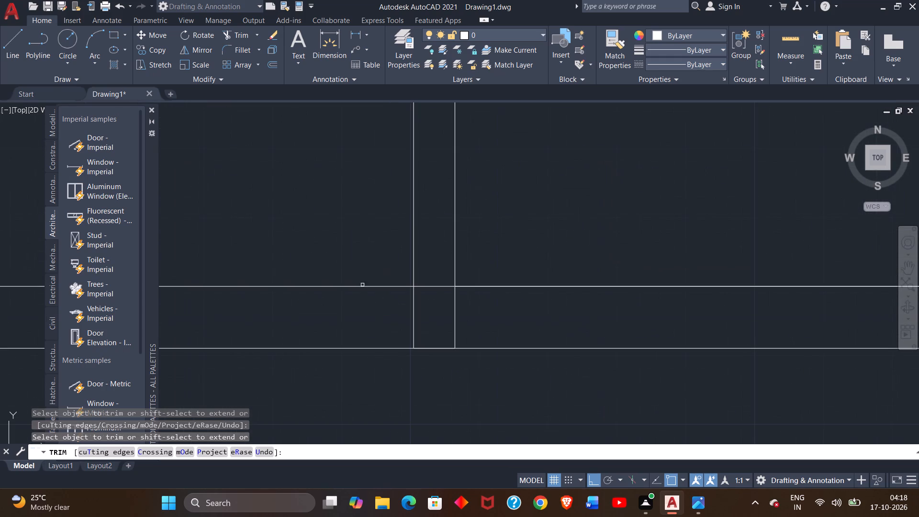
click(414, 300)
click(453, 302)
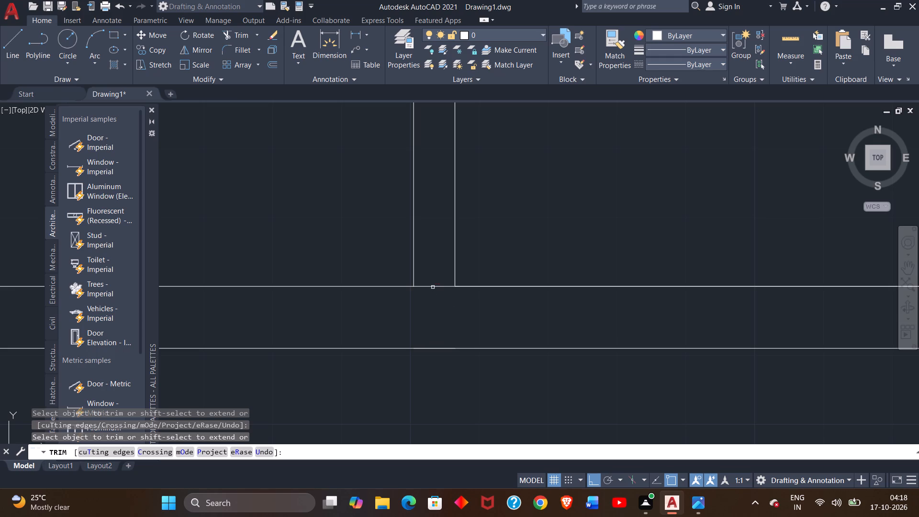
click(433, 287)
scroll(429, 308, down, 3)
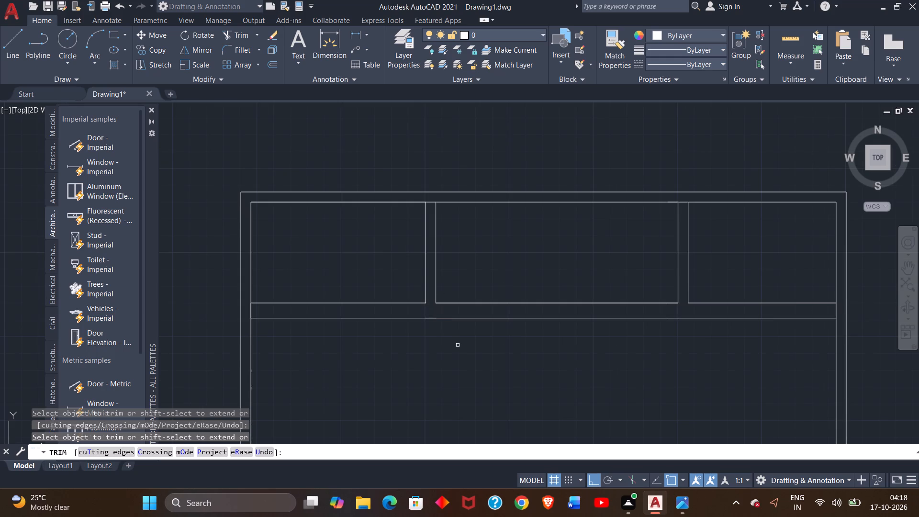
Trim the inner lines of both outer side walls between the two horizontal wall lines below the store and toilet.
middle_drag(460, 357, 441, 303)
scroll(235, 262, up, 1)
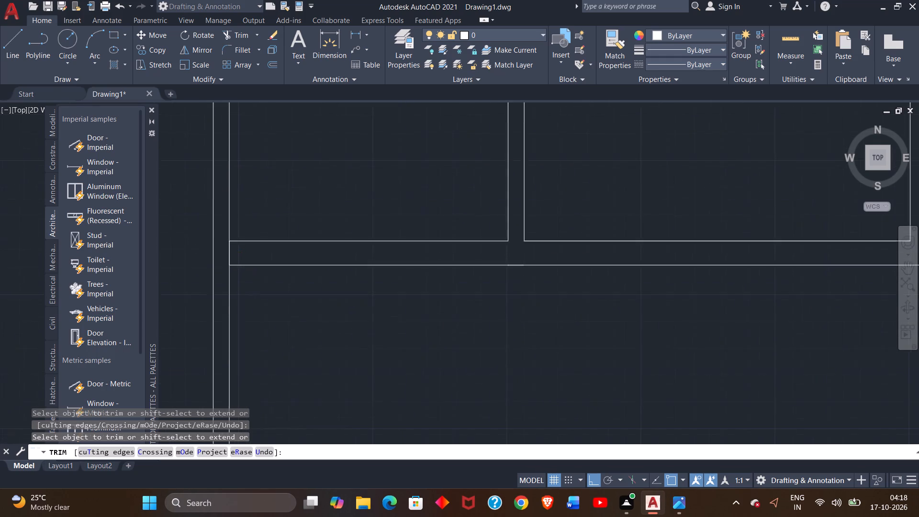
scroll(235, 262, up, 2)
click(218, 236)
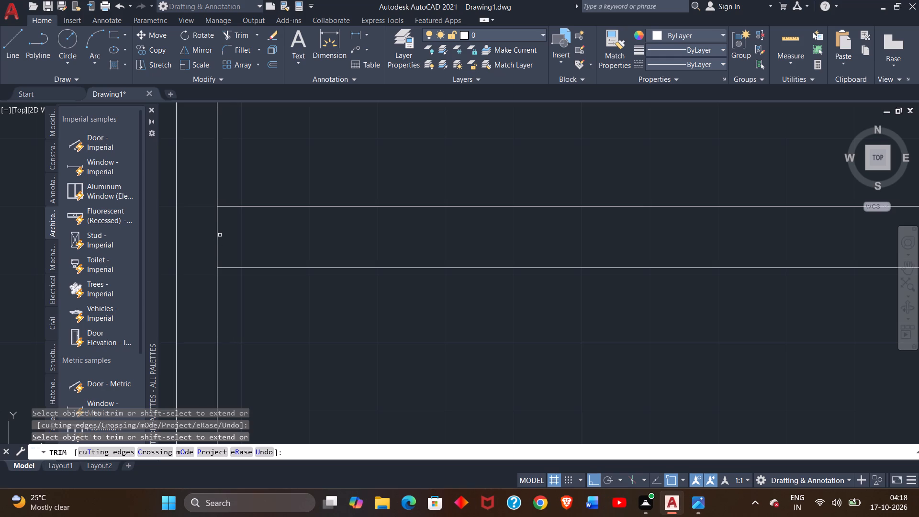
click(218, 233)
scroll(324, 337, down, 3)
middle_drag(324, 337, 74, 297)
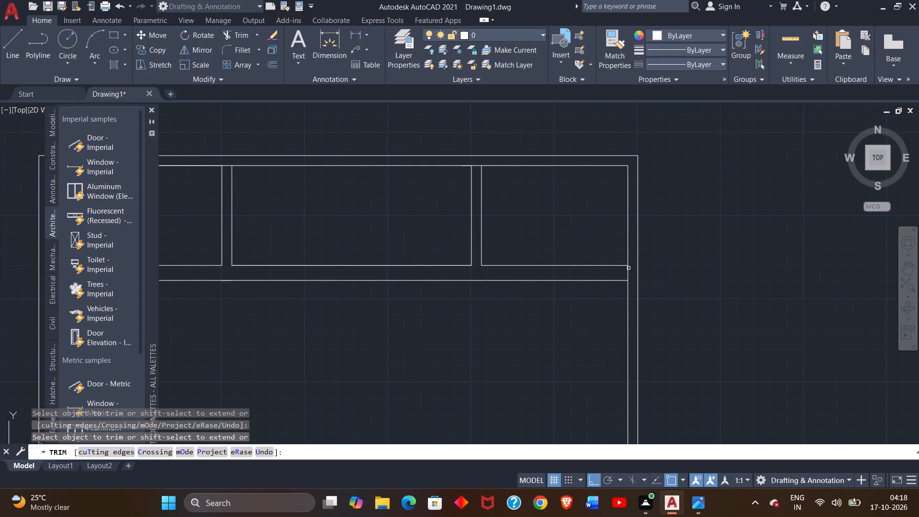
scroll(628, 272, up, 3)
click(618, 272)
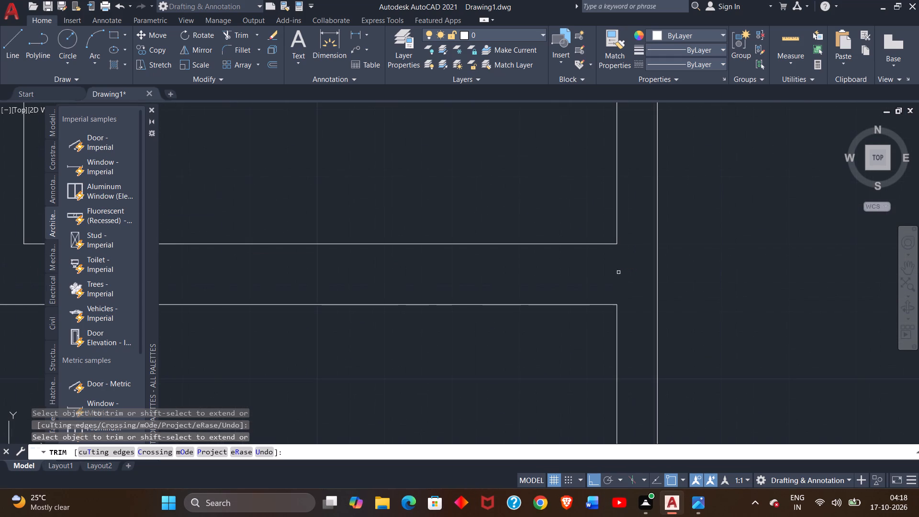
Examine the reference plan image for the sizes and dividing wall of the two bedrooms below the store and back area.
scroll(498, 343, down, 3)
middle_drag(495, 358, 503, 359)
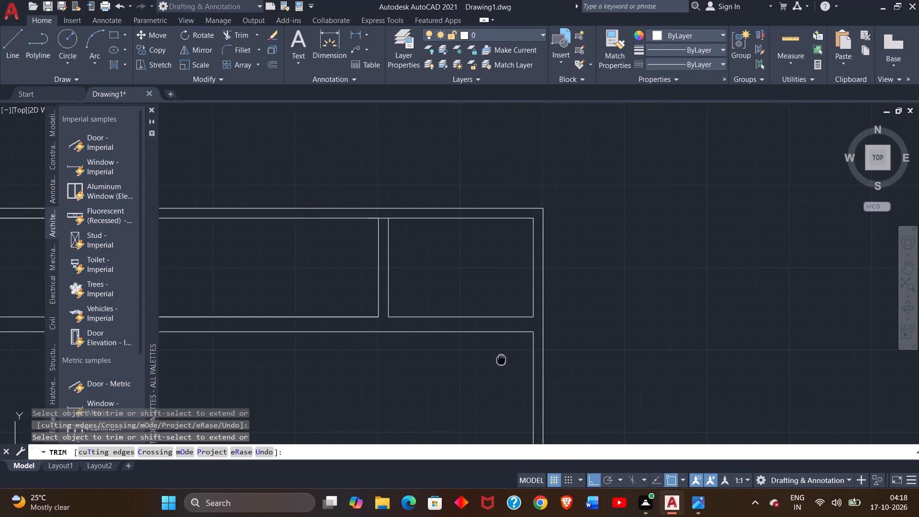
middle_drag(503, 359, 621, 259)
middle_drag(590, 294, 635, 237)
scroll(595, 258, down, 2)
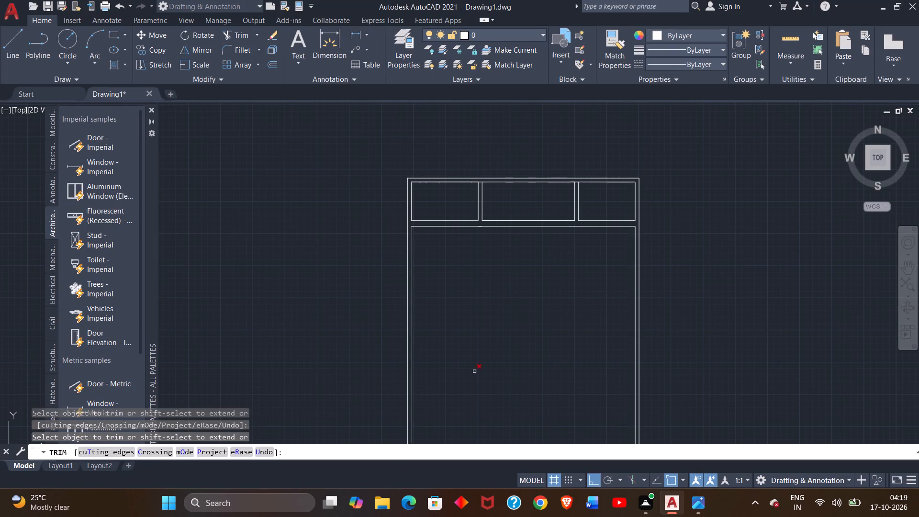
click(700, 501)
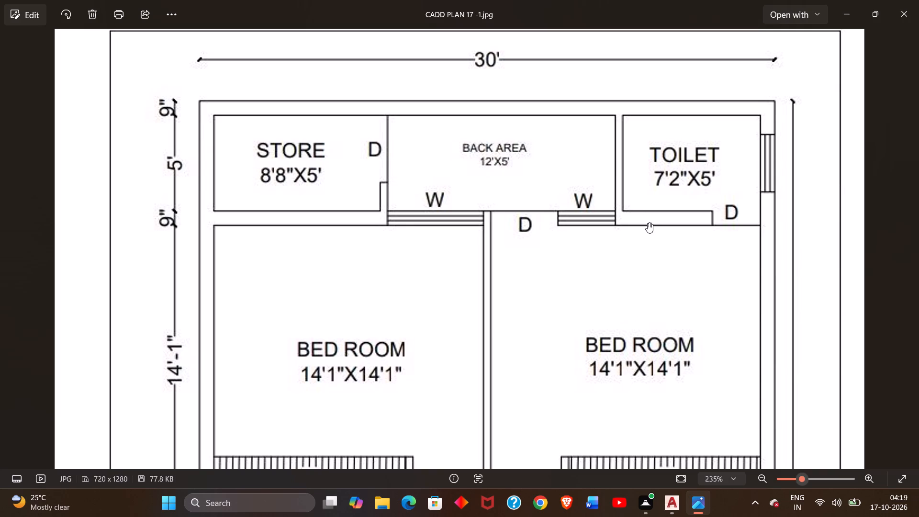
scroll(648, 223, down, 1)
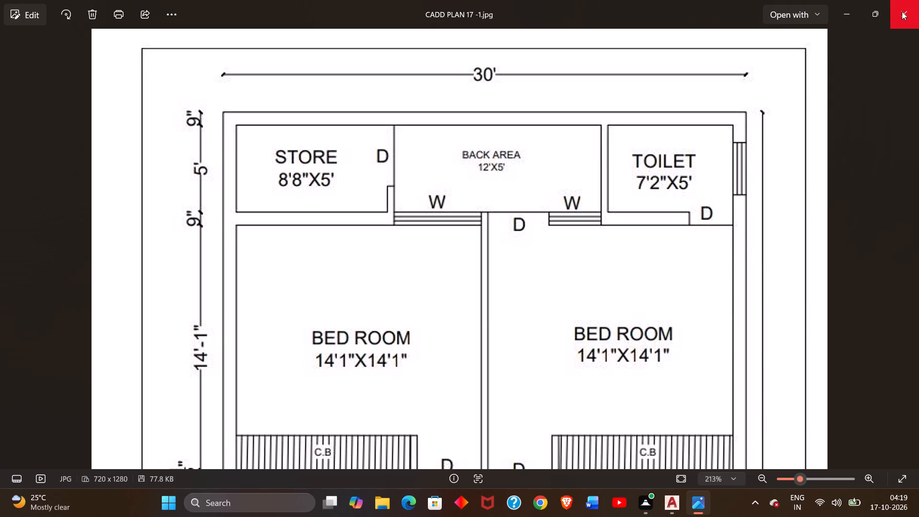
click(849, 18)
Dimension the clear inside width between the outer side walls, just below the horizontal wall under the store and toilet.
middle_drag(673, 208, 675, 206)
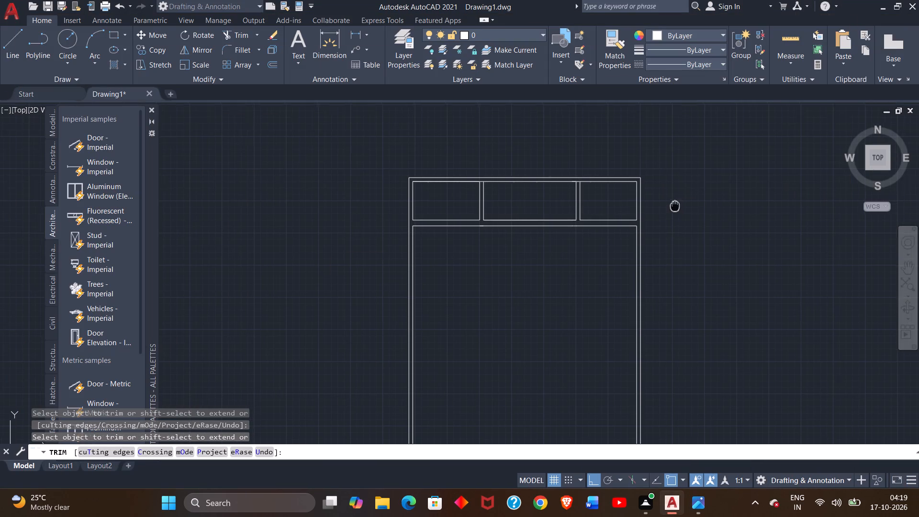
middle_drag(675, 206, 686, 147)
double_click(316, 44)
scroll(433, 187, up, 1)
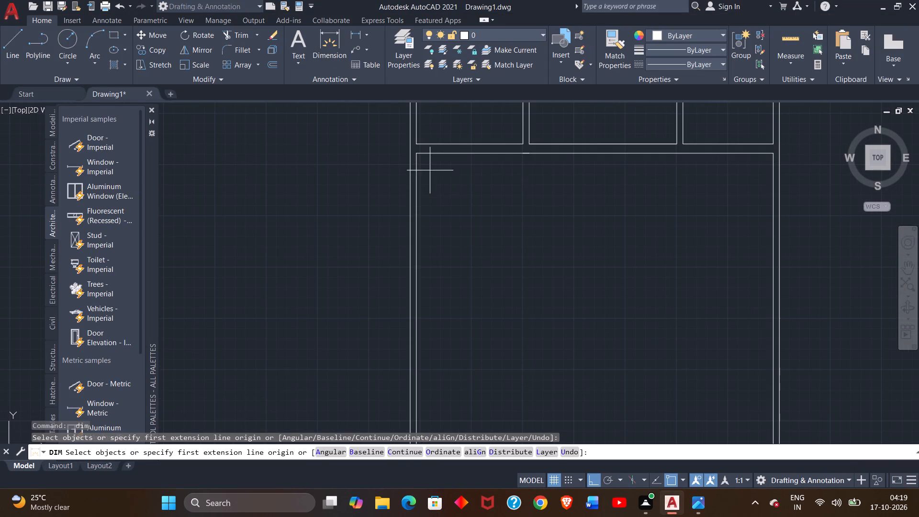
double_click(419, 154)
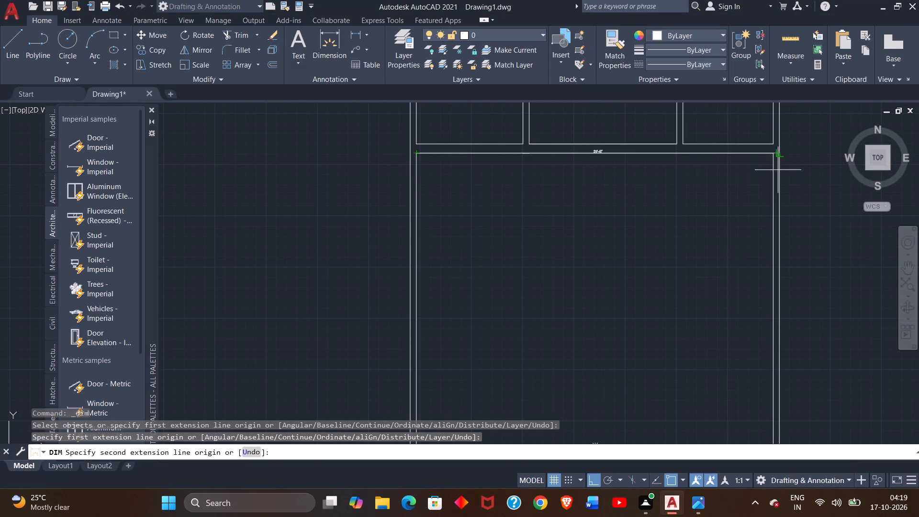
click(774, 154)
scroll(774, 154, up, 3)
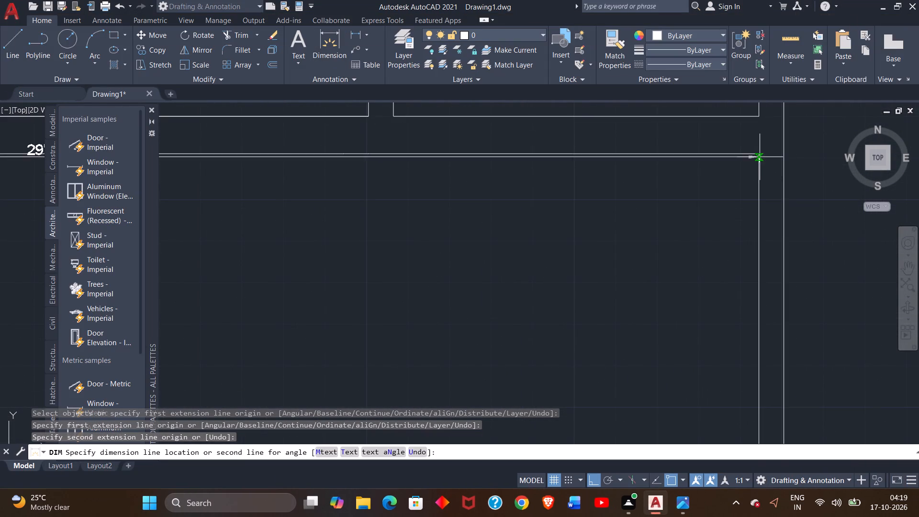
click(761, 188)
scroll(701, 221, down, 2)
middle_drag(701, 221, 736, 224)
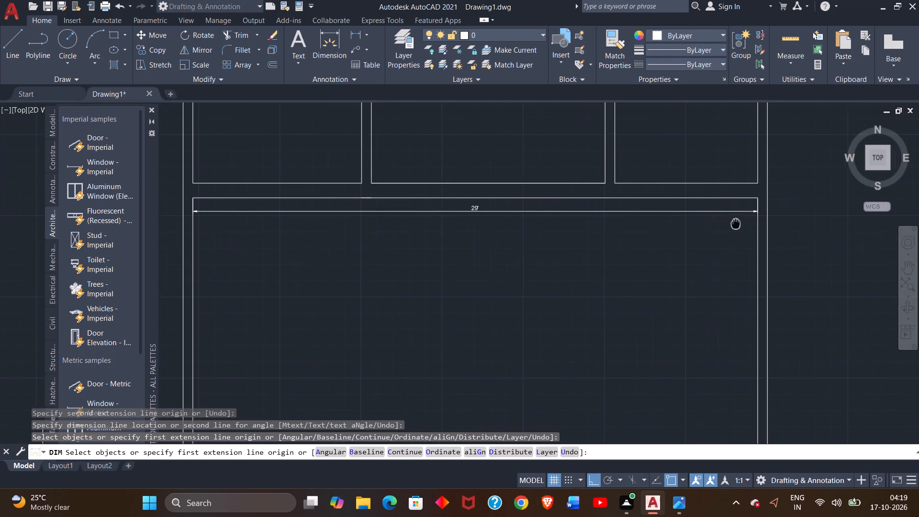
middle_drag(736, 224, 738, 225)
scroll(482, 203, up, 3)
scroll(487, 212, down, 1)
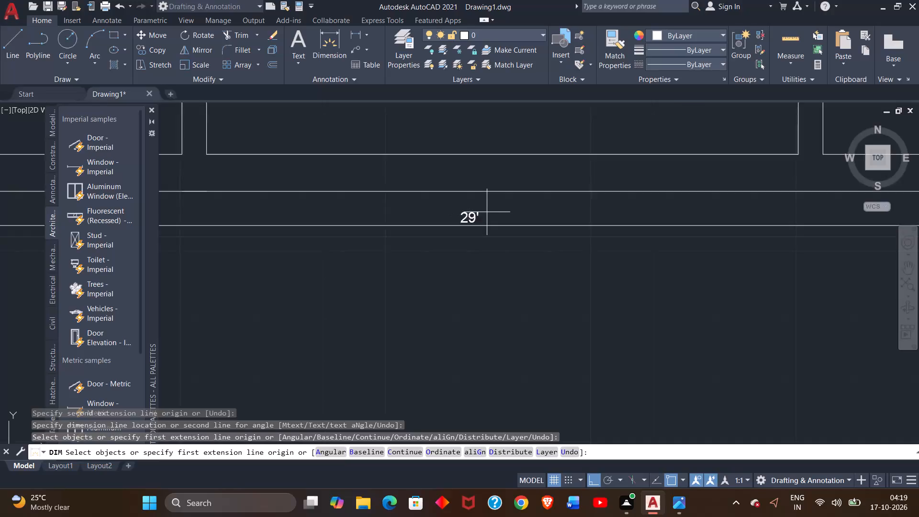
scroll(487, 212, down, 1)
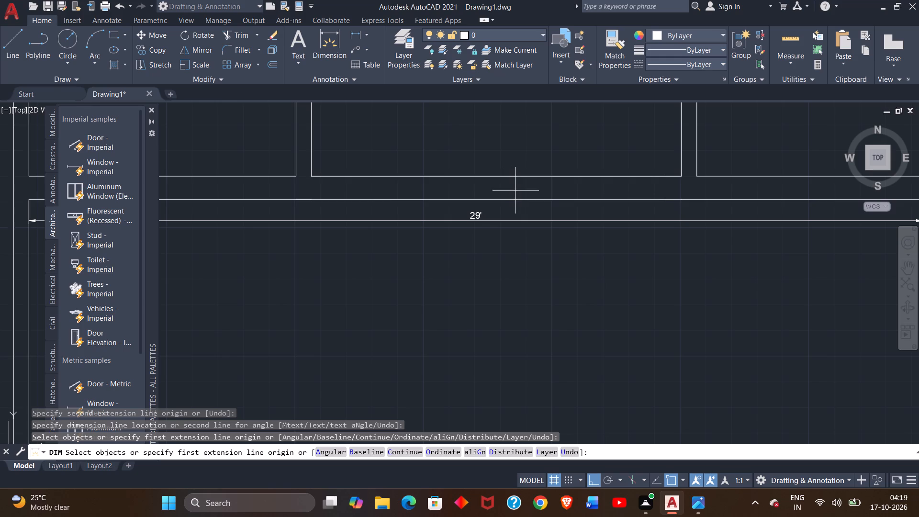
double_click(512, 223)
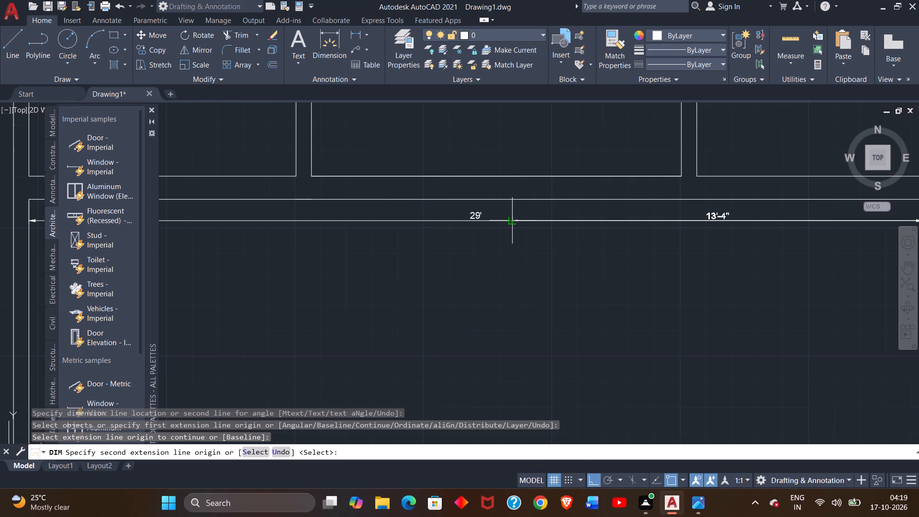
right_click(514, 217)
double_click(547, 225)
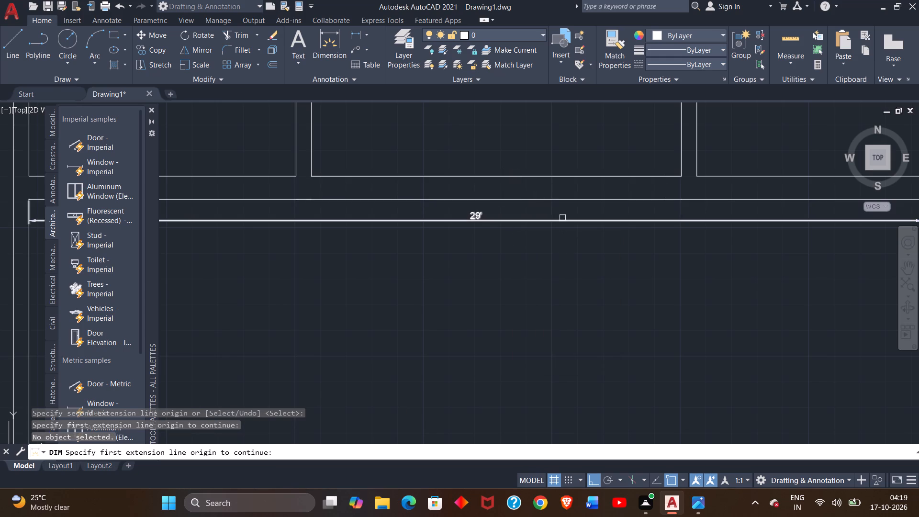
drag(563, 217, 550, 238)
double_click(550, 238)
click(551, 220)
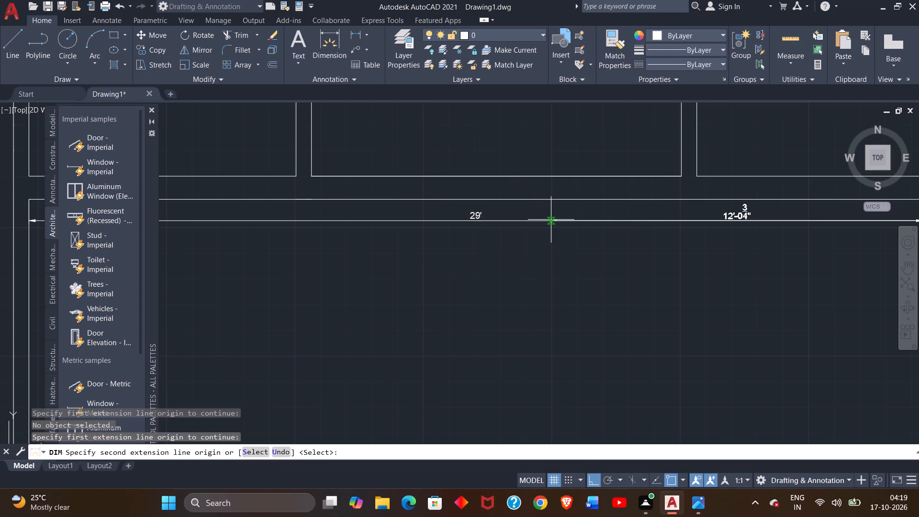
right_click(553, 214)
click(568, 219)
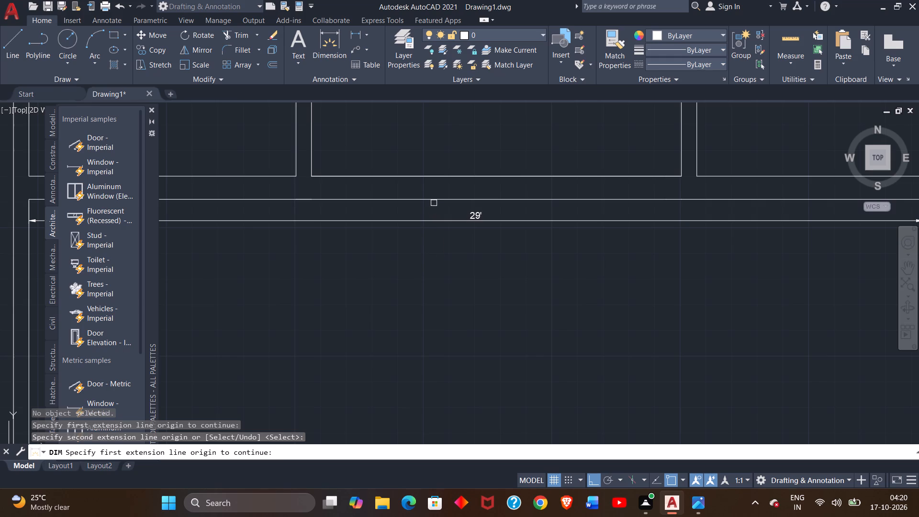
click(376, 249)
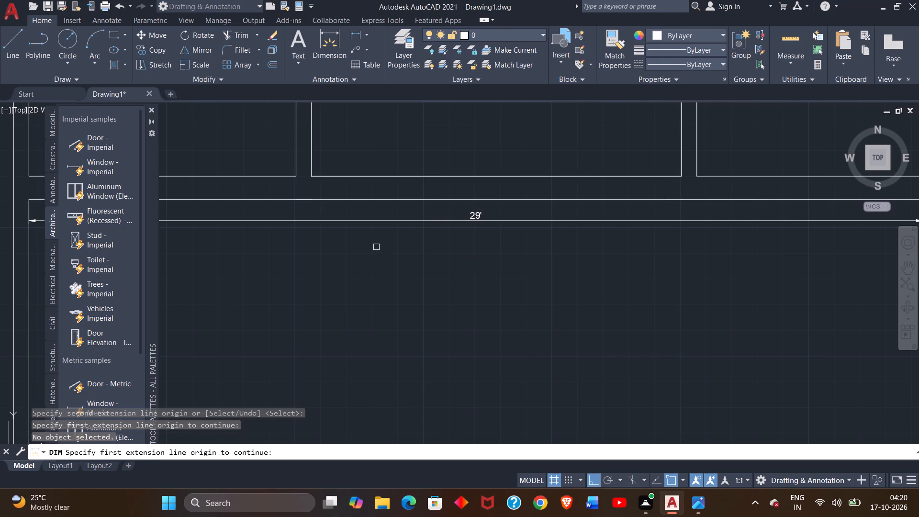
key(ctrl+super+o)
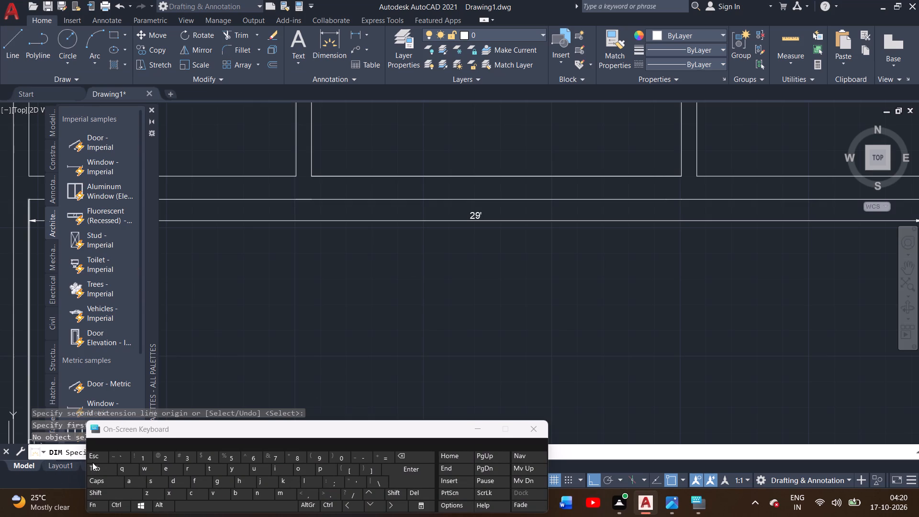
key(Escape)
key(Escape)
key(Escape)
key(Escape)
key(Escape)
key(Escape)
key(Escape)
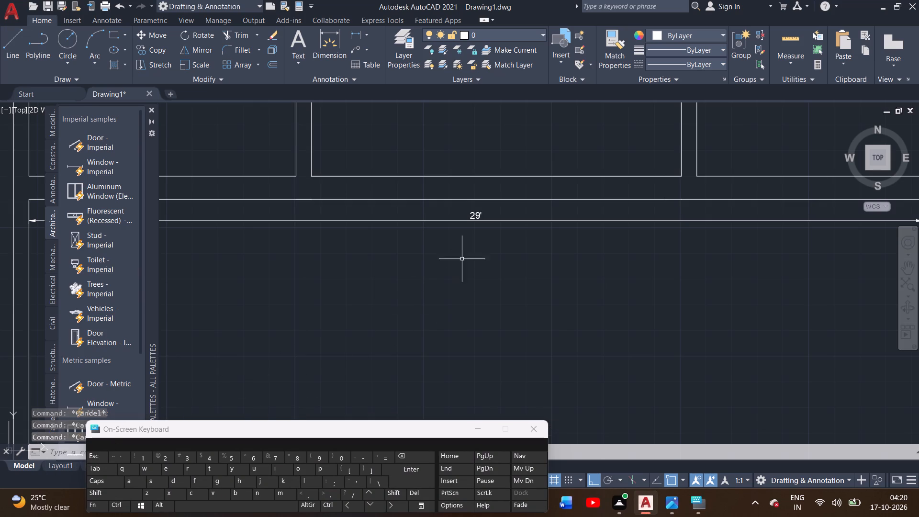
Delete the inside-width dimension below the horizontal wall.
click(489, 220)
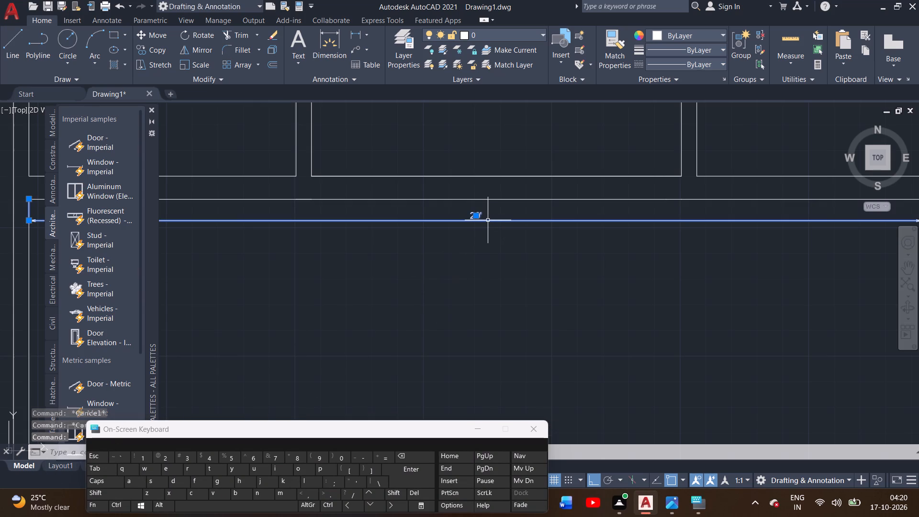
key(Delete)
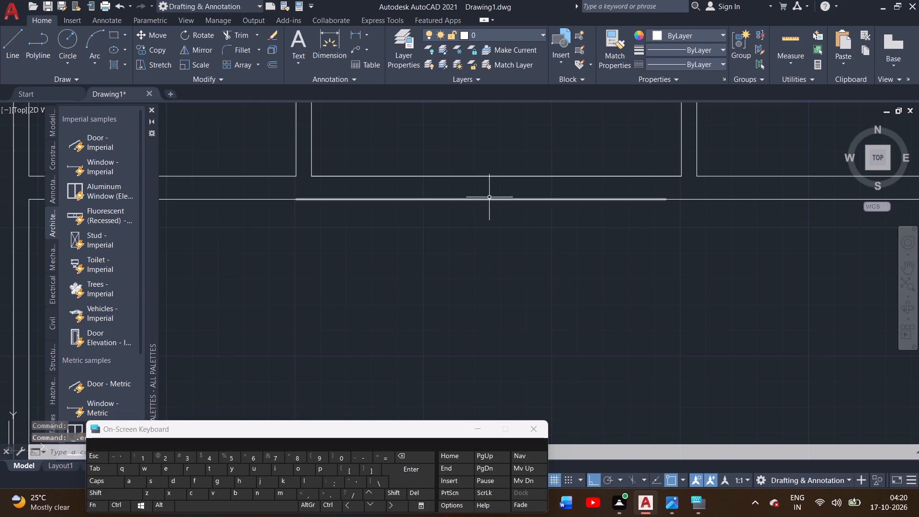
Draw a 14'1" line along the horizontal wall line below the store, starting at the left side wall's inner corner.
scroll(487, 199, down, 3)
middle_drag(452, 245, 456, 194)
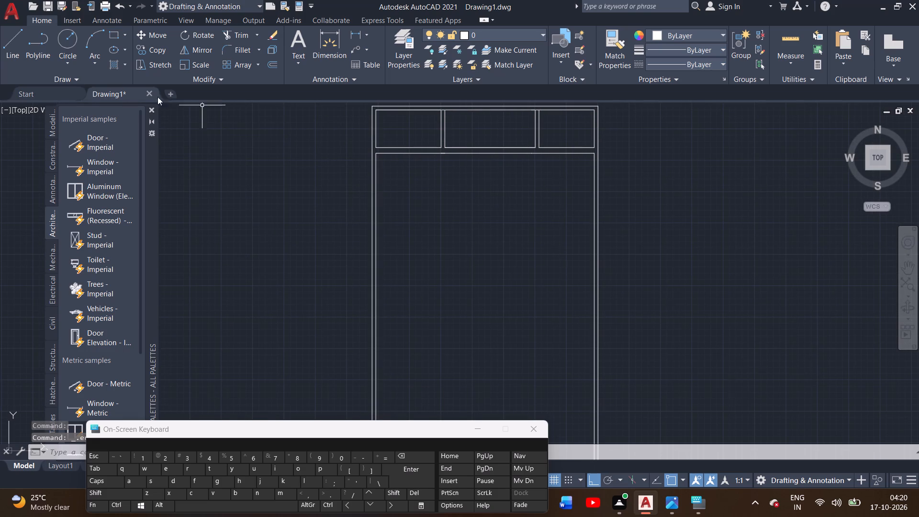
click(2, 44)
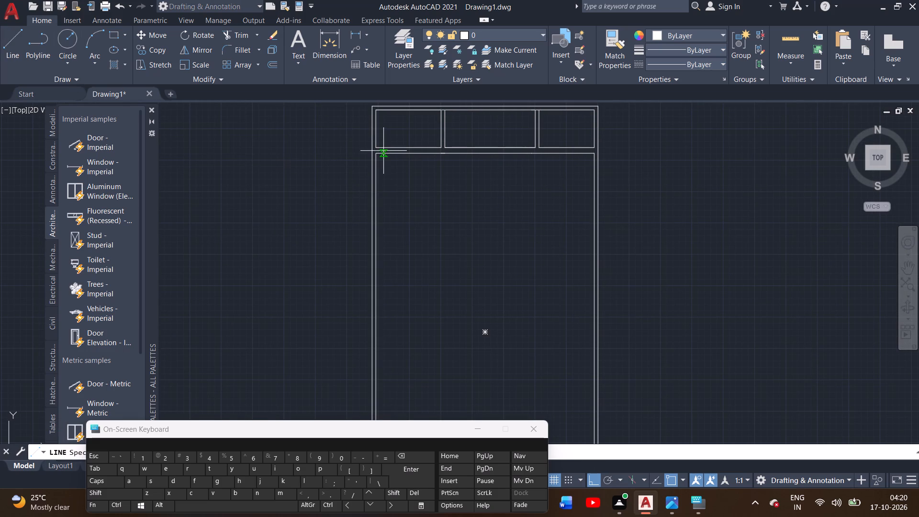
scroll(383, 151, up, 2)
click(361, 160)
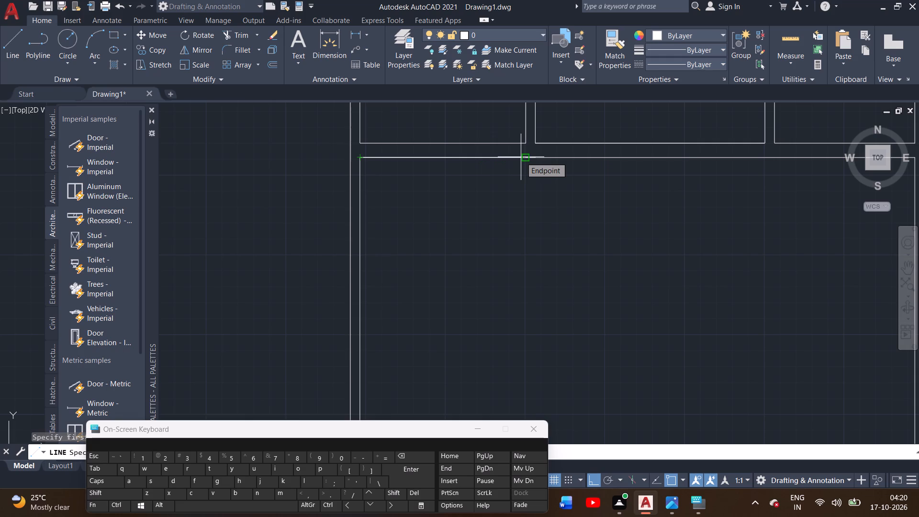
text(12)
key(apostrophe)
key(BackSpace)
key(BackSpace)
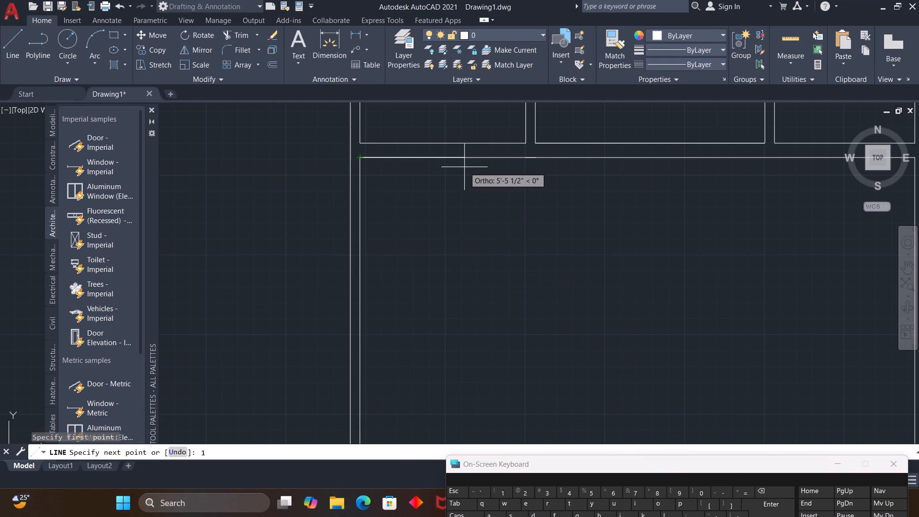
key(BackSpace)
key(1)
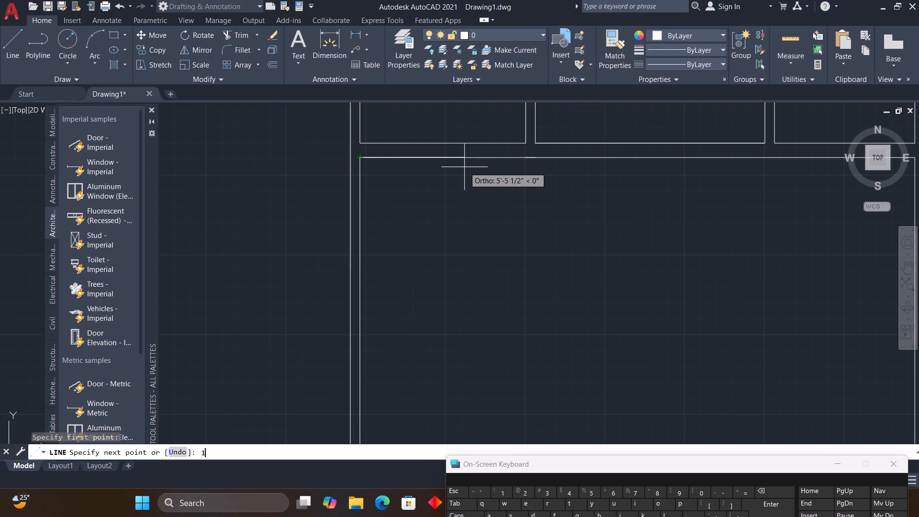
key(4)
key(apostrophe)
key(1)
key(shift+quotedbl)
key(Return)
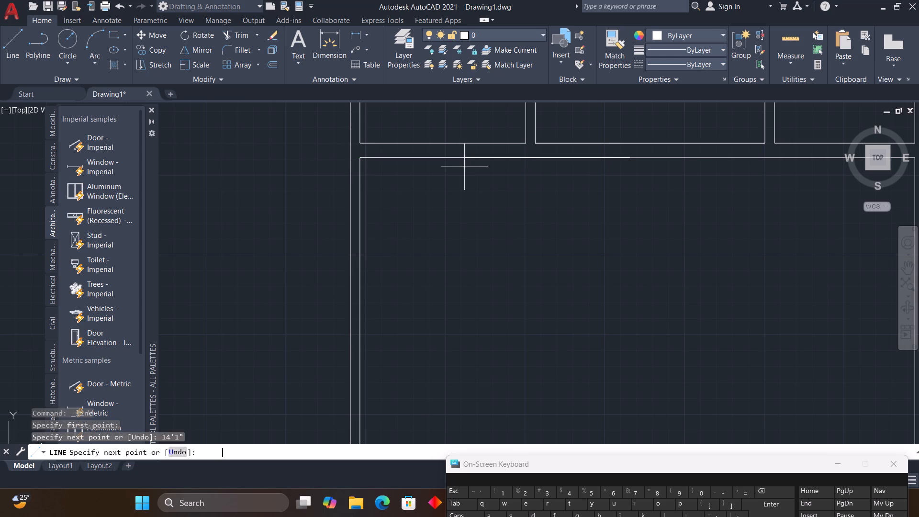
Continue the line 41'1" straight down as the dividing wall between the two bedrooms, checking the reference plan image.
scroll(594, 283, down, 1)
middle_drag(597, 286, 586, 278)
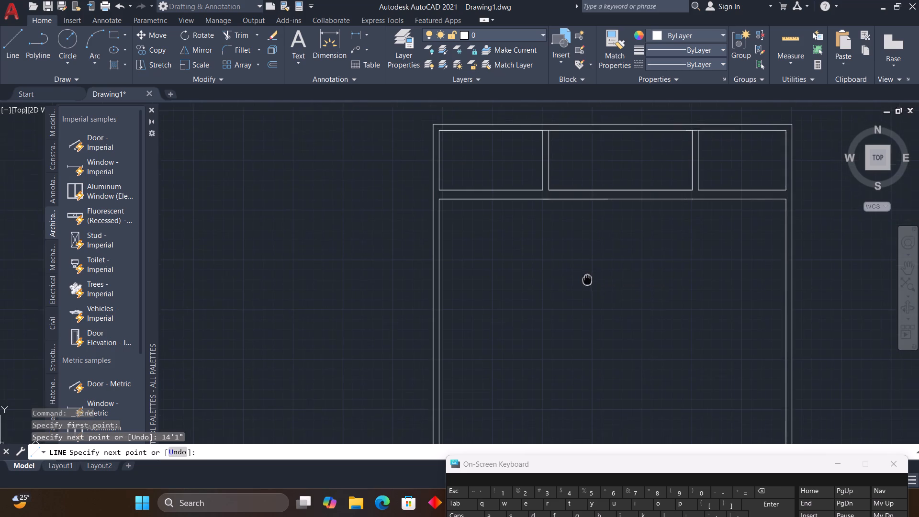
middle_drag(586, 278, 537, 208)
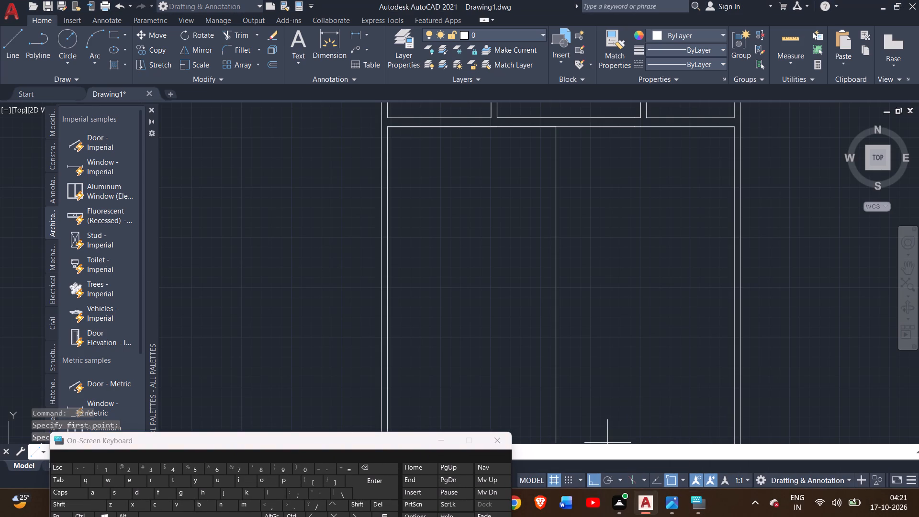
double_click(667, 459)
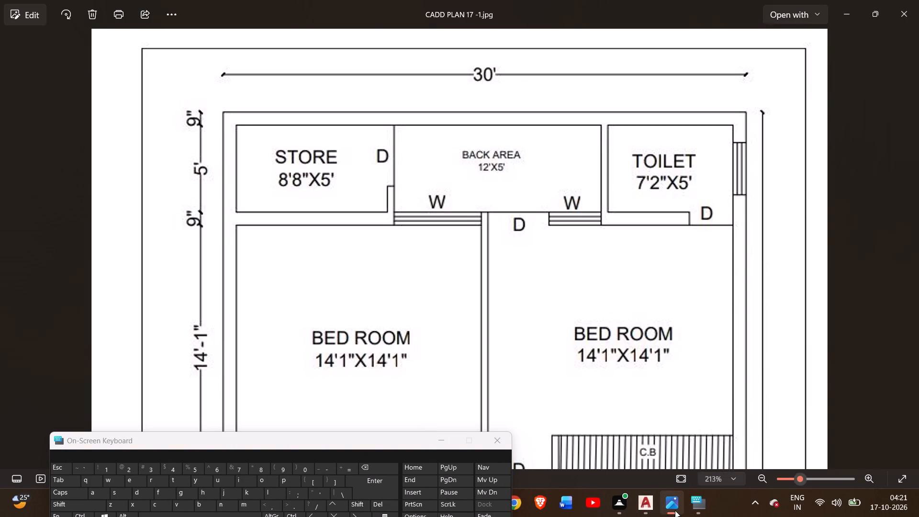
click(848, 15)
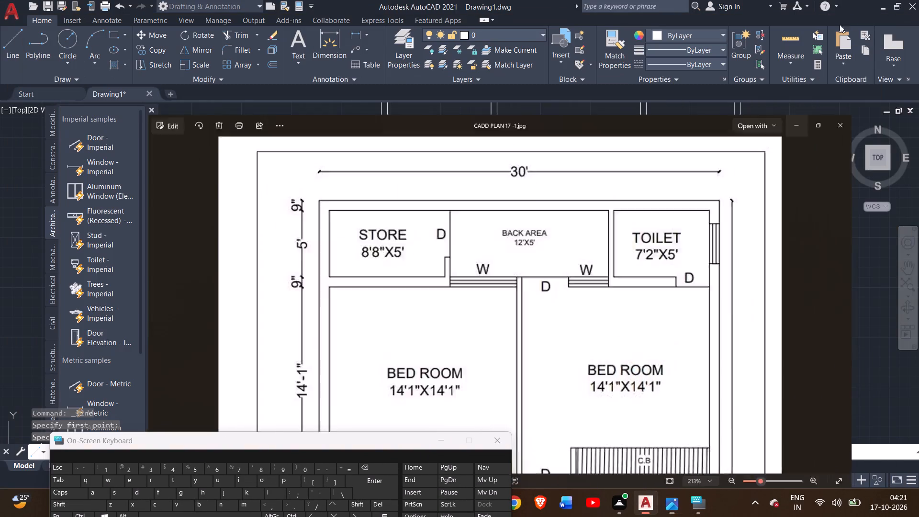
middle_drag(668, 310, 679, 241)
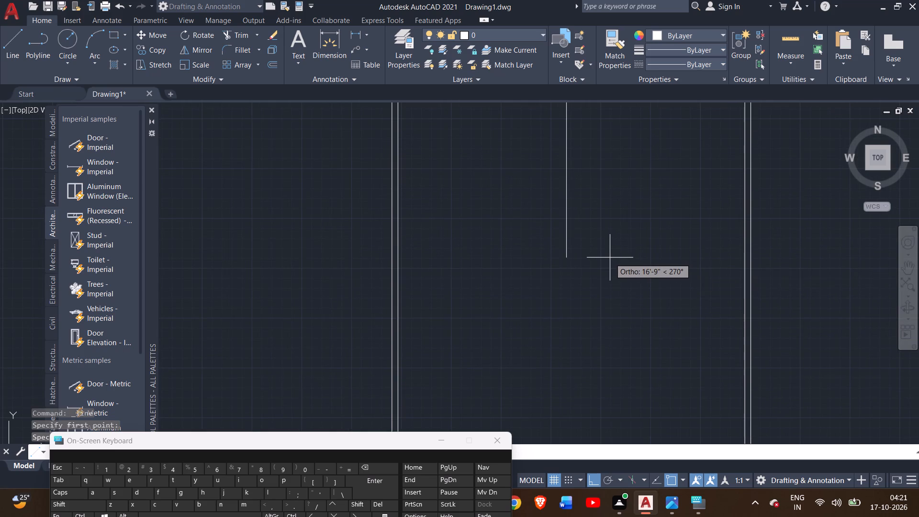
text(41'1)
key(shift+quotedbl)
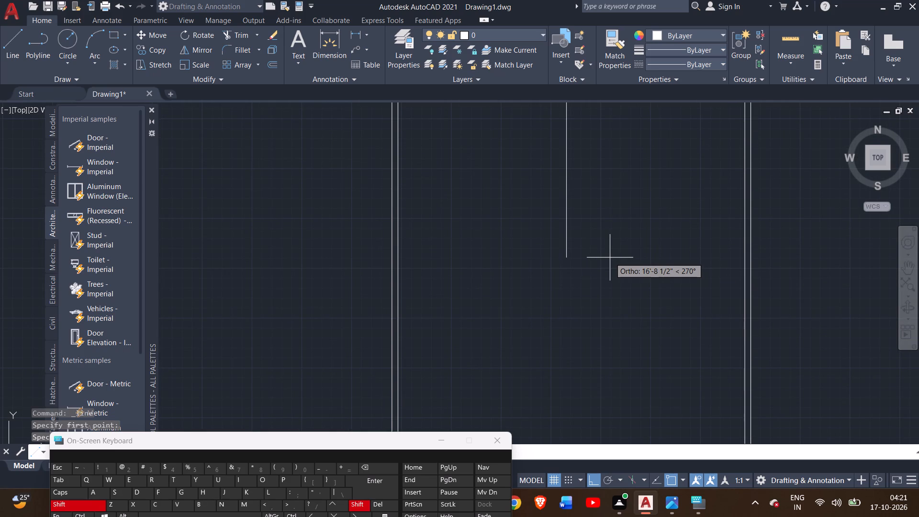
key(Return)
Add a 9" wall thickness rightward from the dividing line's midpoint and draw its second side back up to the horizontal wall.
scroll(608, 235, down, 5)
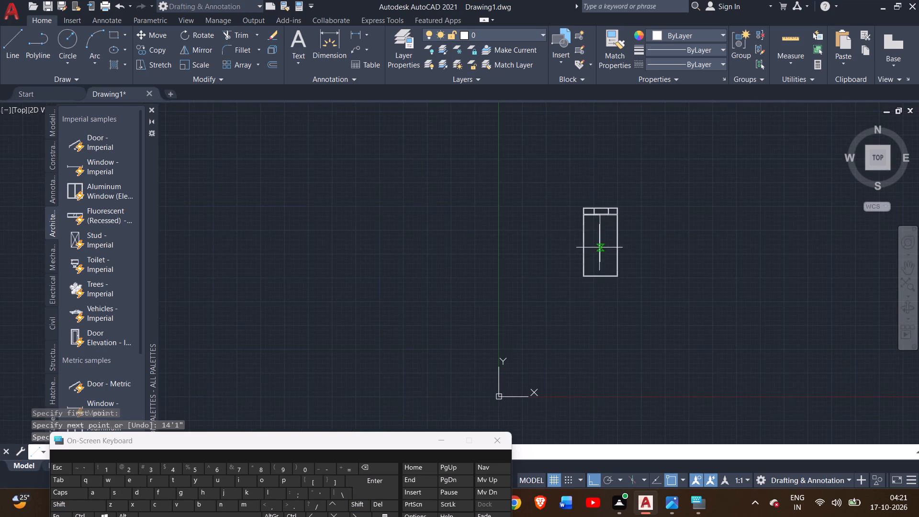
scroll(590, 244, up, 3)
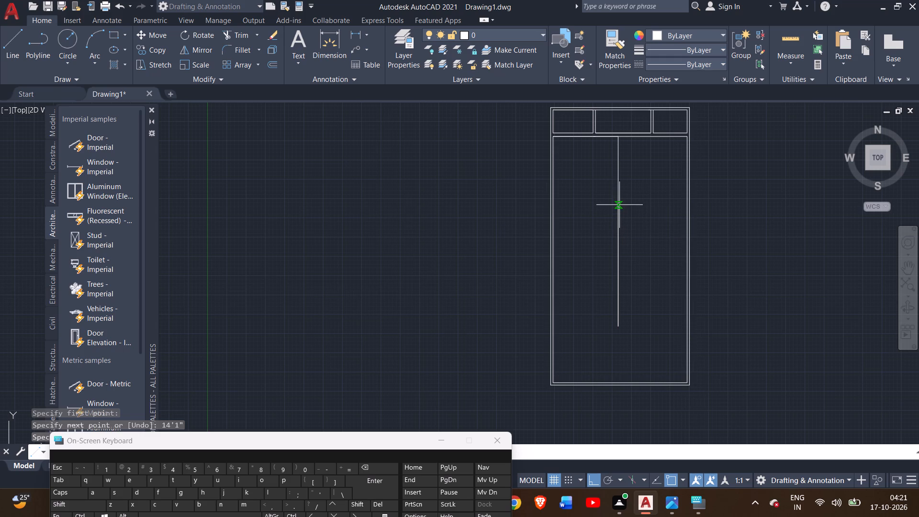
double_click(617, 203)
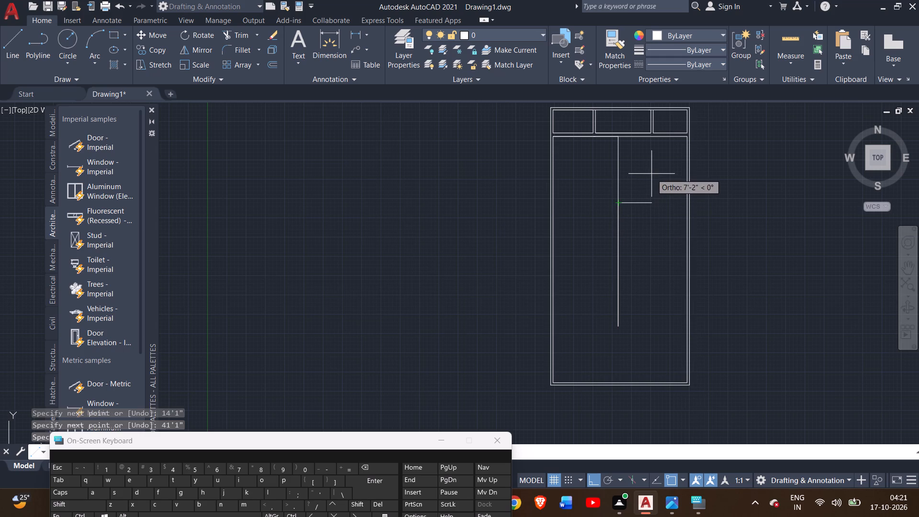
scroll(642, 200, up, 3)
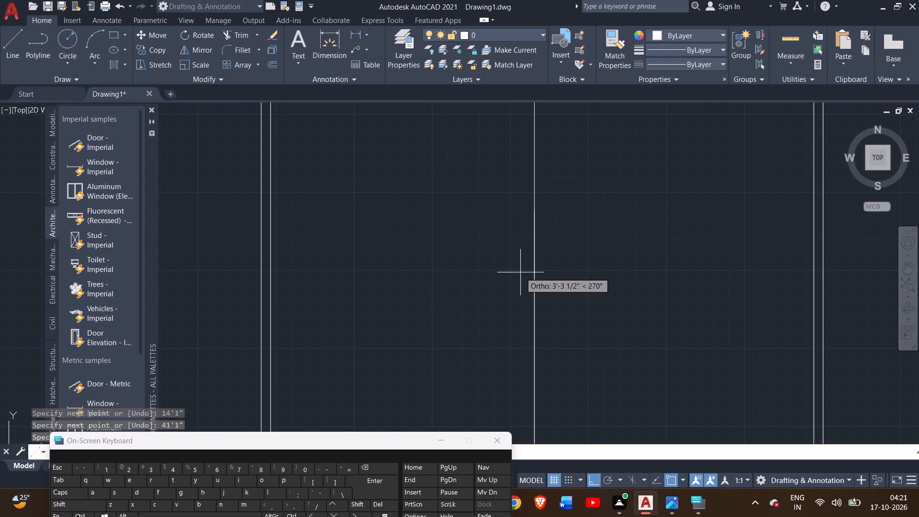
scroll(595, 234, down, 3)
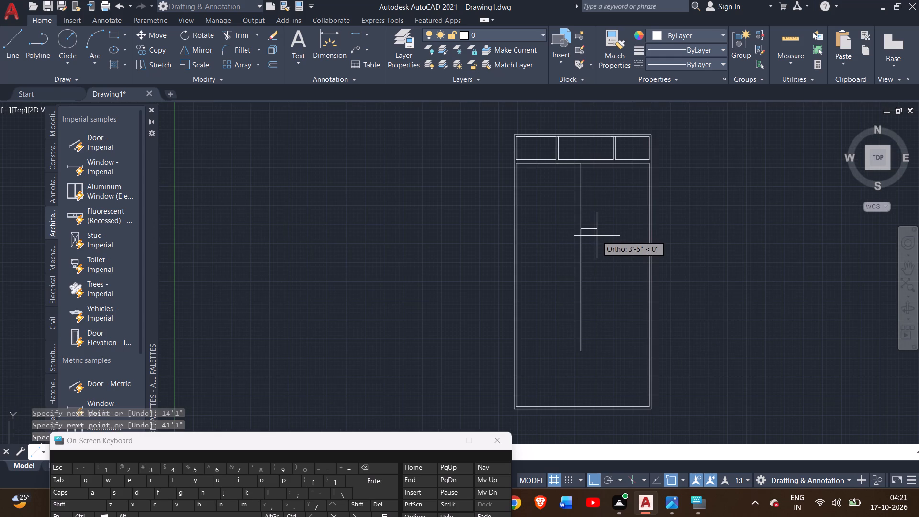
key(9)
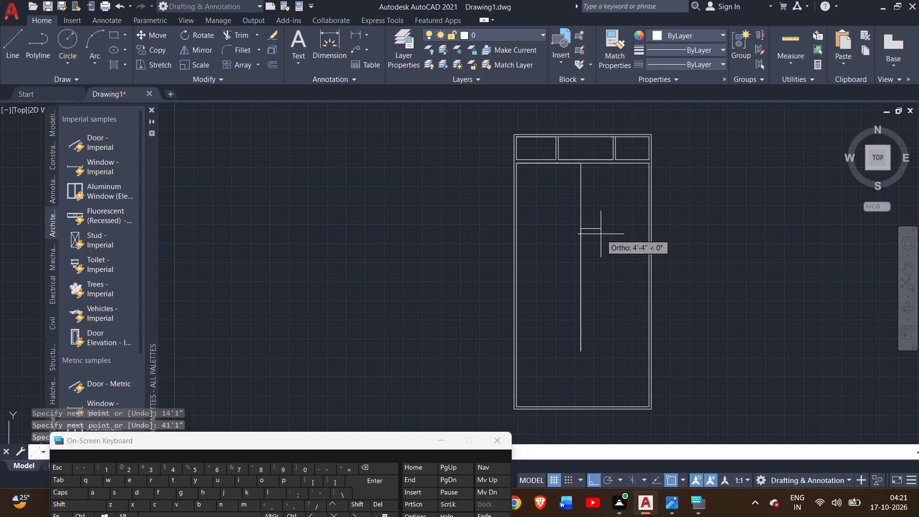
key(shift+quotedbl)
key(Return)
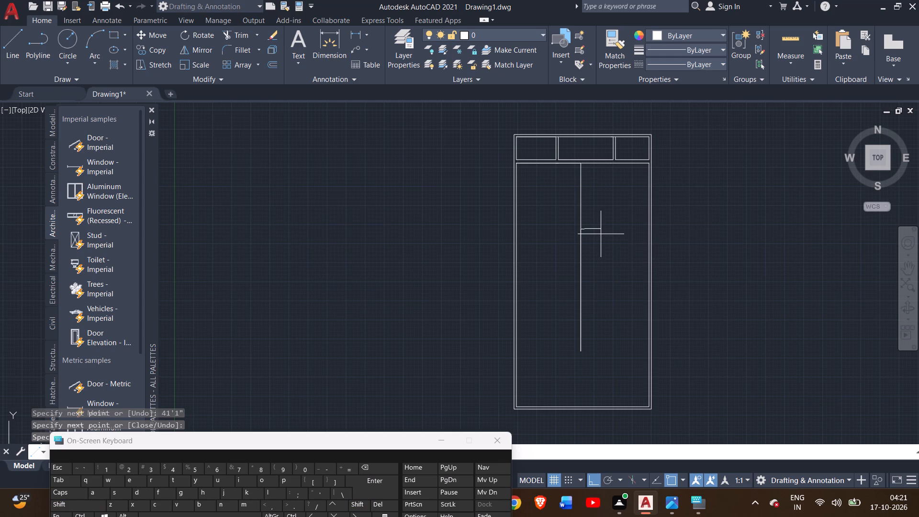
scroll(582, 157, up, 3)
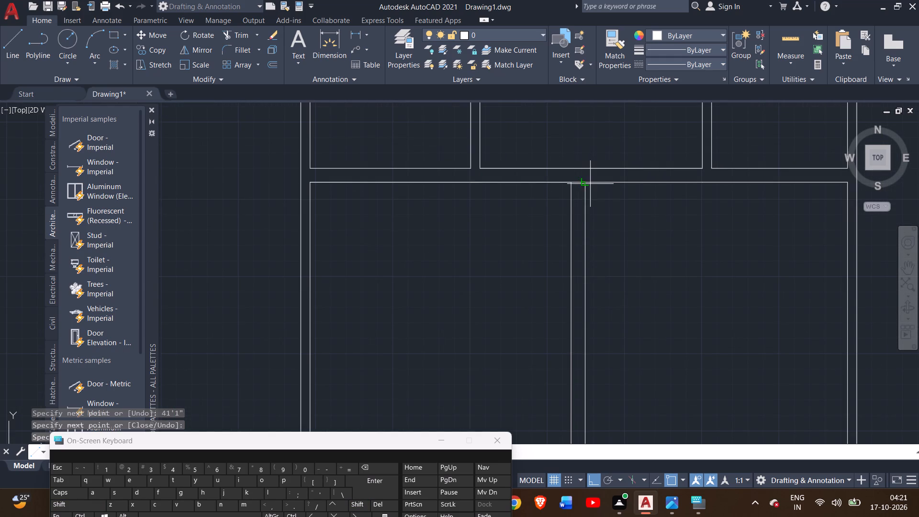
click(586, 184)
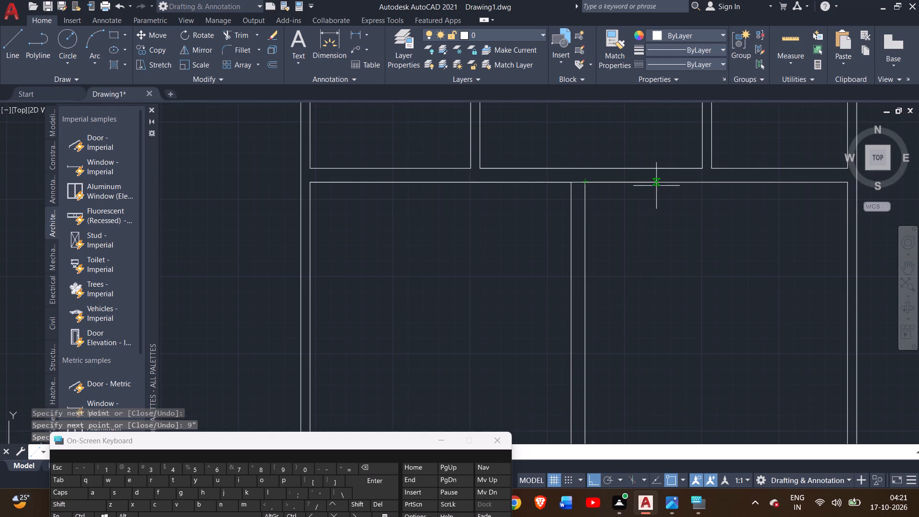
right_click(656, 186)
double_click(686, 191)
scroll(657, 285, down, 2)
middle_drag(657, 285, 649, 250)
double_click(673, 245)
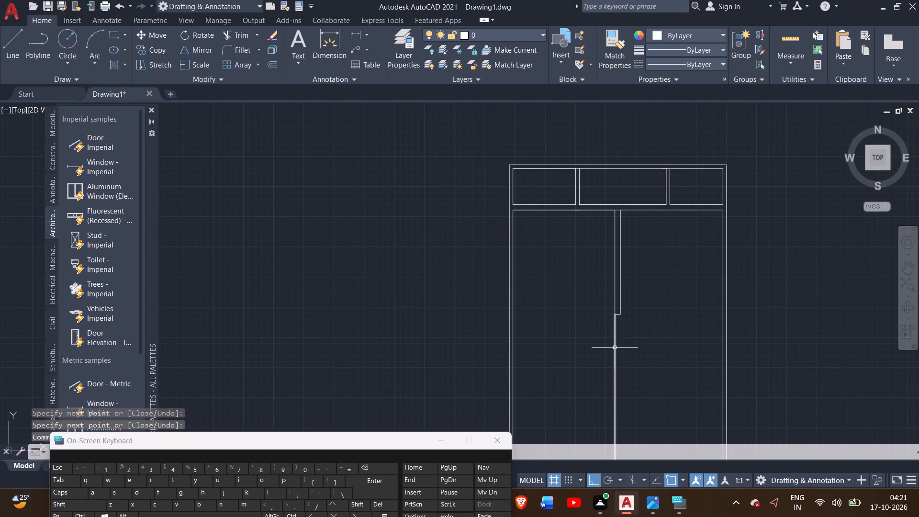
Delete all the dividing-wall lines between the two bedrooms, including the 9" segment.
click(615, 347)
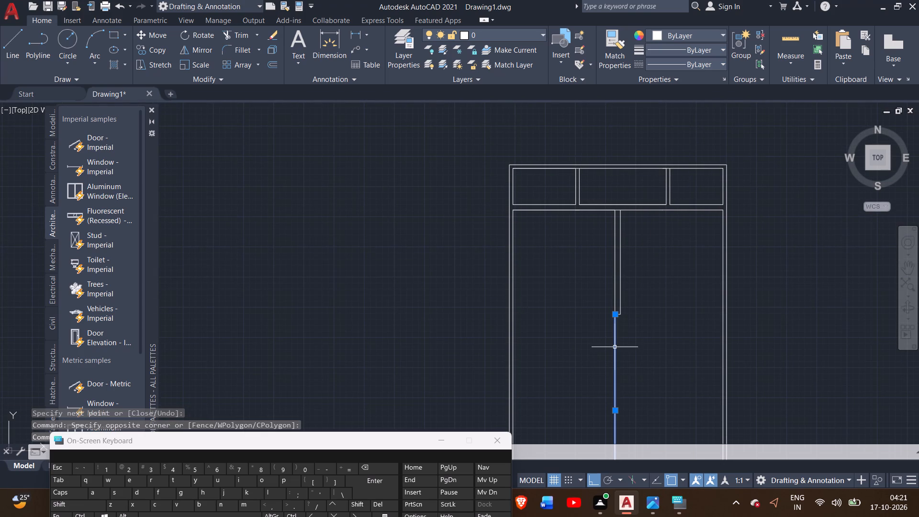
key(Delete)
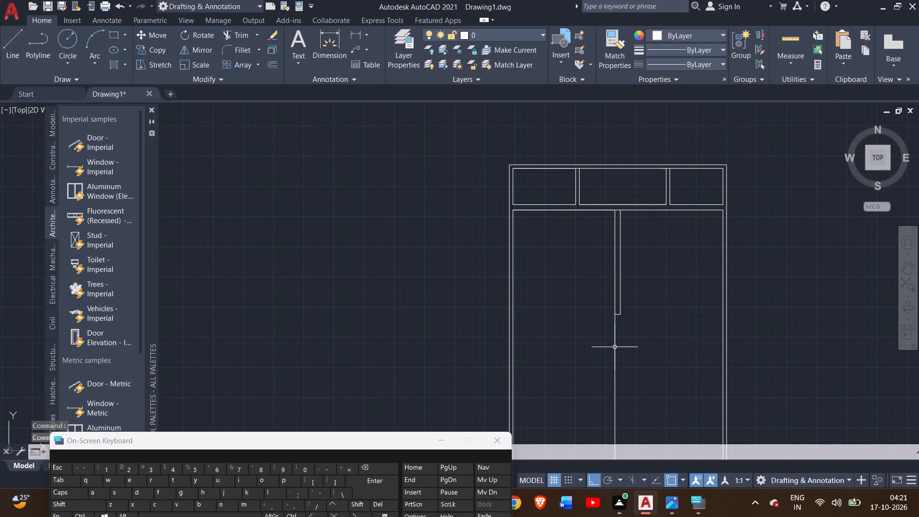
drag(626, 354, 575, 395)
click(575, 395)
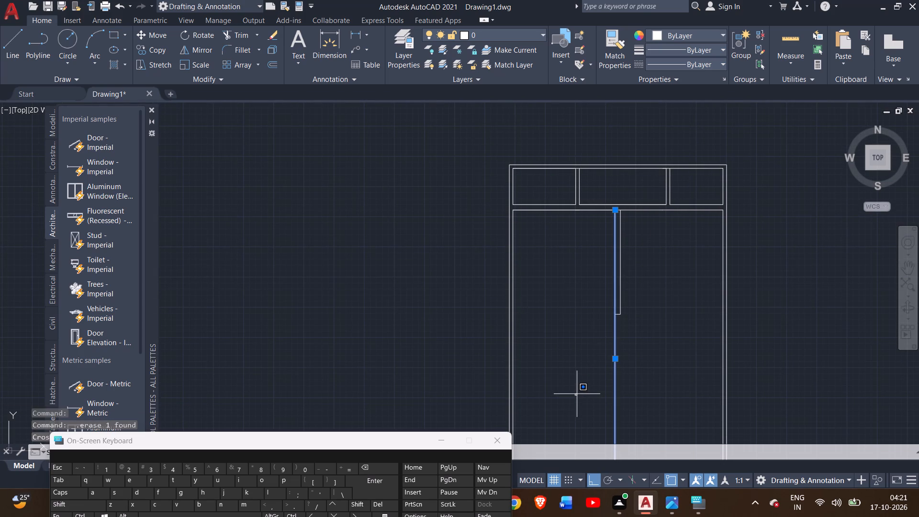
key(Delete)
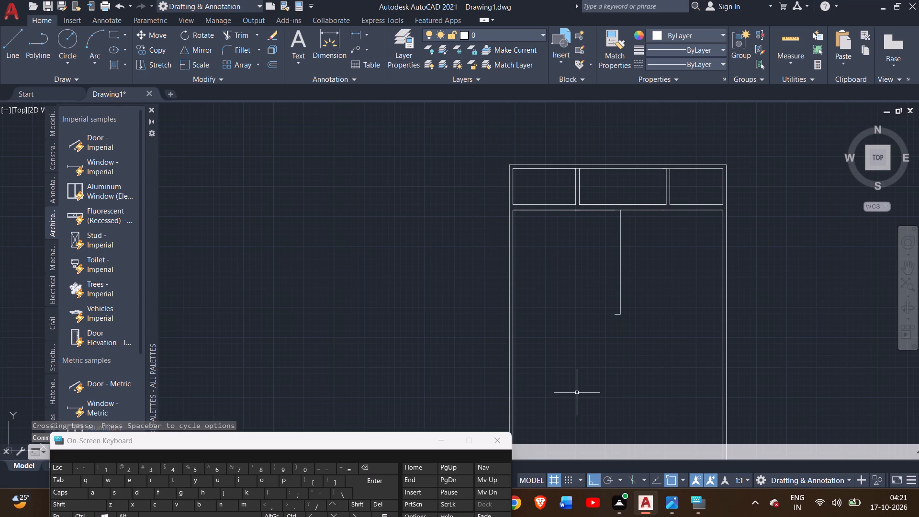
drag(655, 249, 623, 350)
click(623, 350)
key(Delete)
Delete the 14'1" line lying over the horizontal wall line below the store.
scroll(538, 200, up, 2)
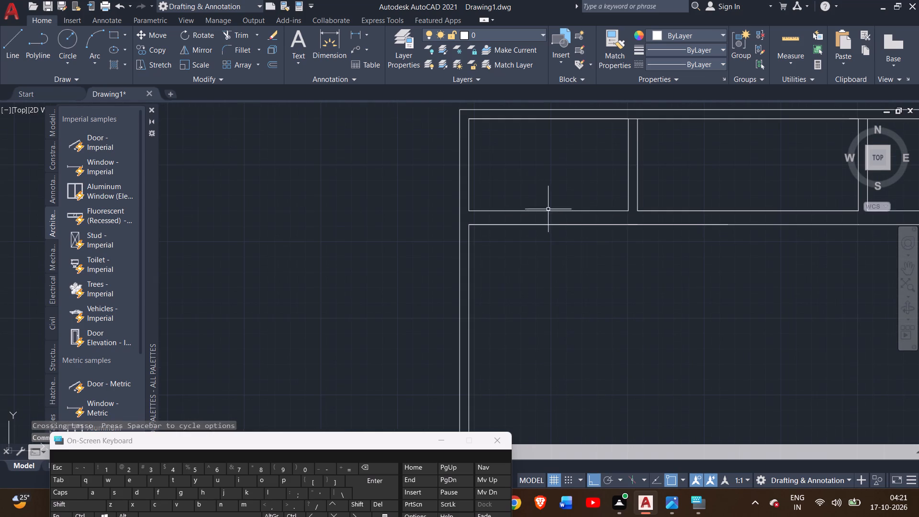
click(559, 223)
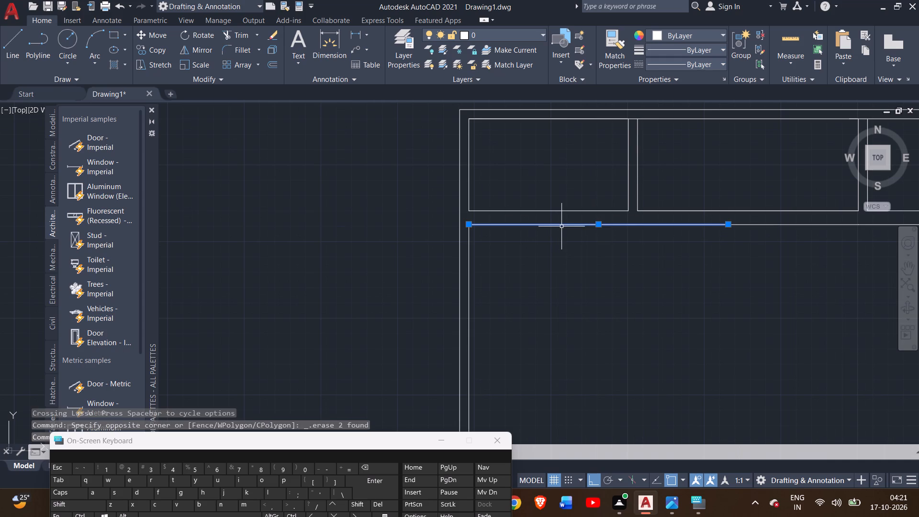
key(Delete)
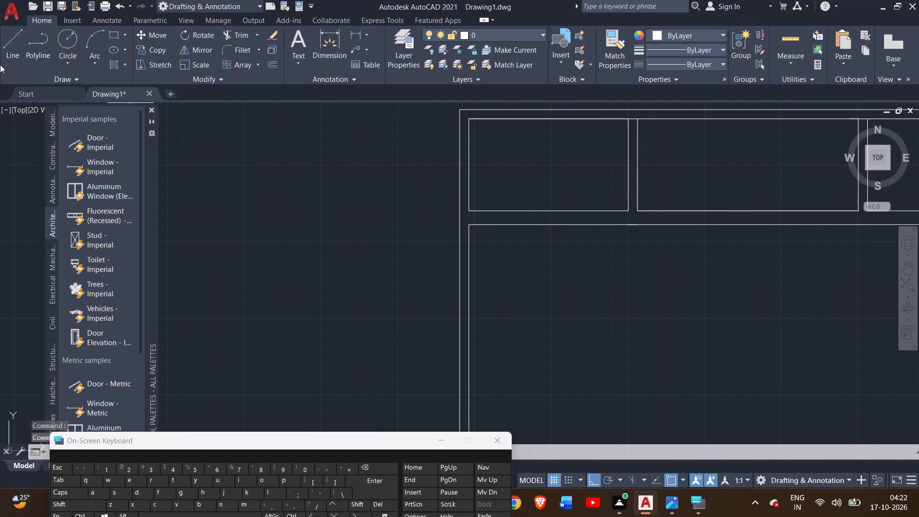
Draw a line from the left inner wall 14'1" along the underside of the horizontal wall, continuing 14'1" straight down between the bedrooms.
drag(13, 57, 18, 57)
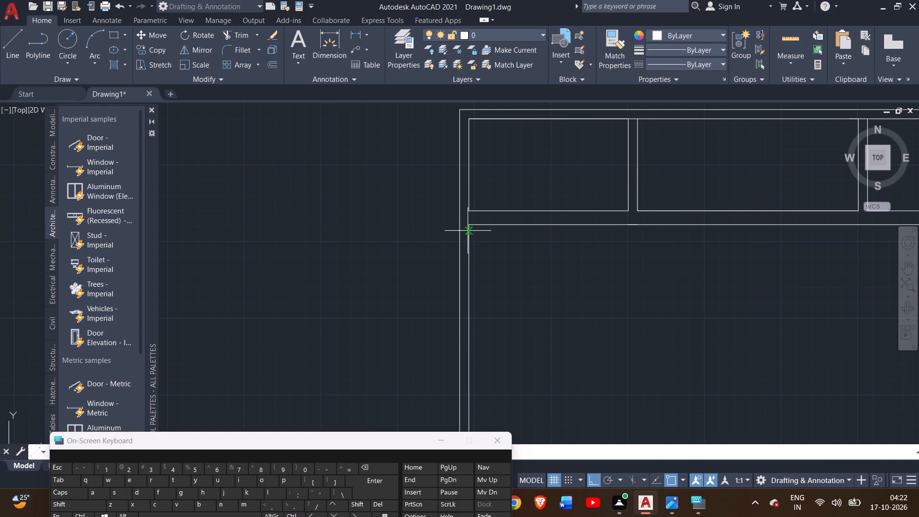
click(468, 227)
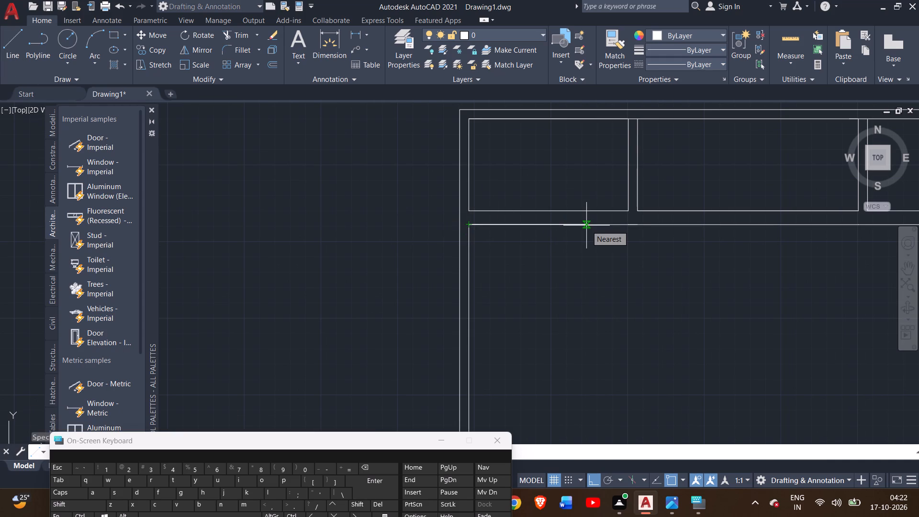
text(14'1)
key(shift+quotedbl)
key(Return)
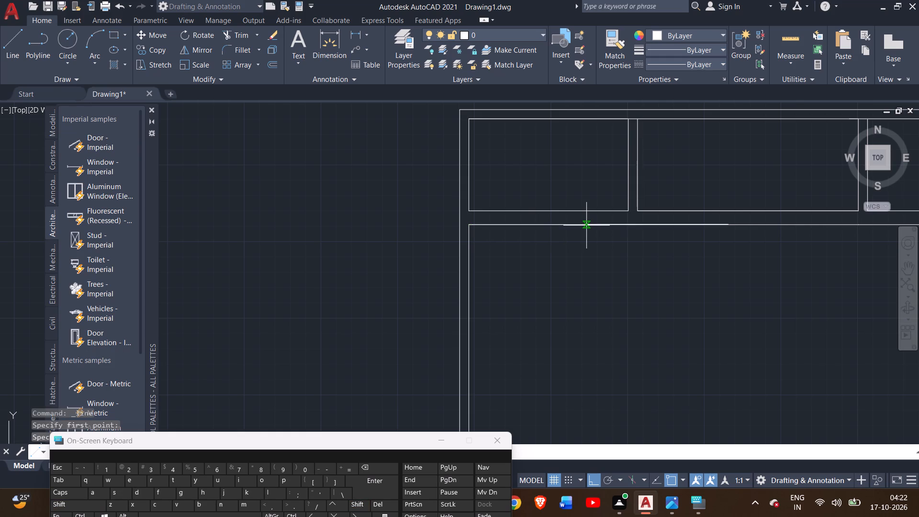
scroll(707, 363, down, 1)
middle_drag(707, 363, 683, 347)
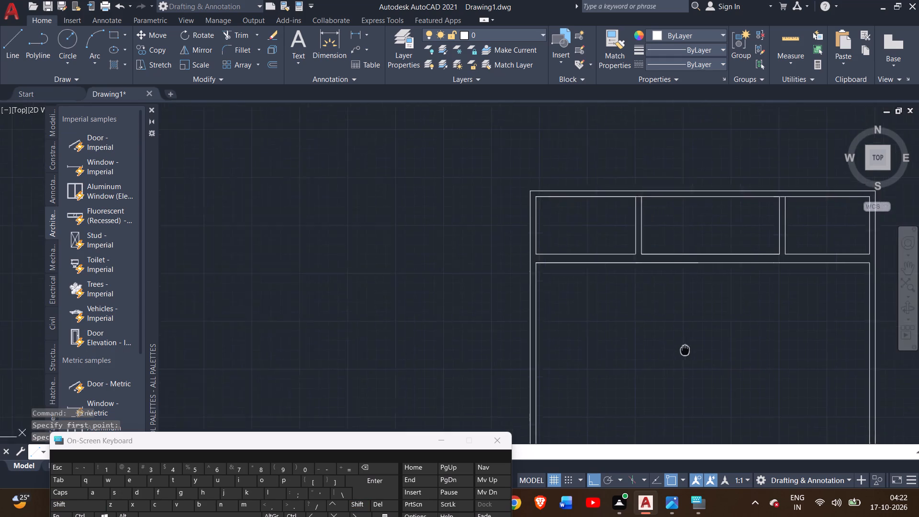
middle_drag(683, 347, 608, 260)
text(14'1)
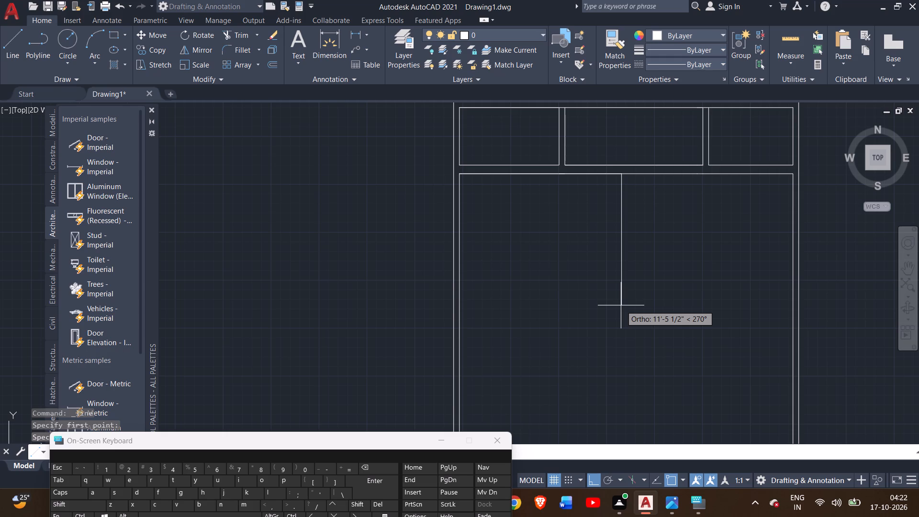
key(shift+quotedbl)
key(Return)
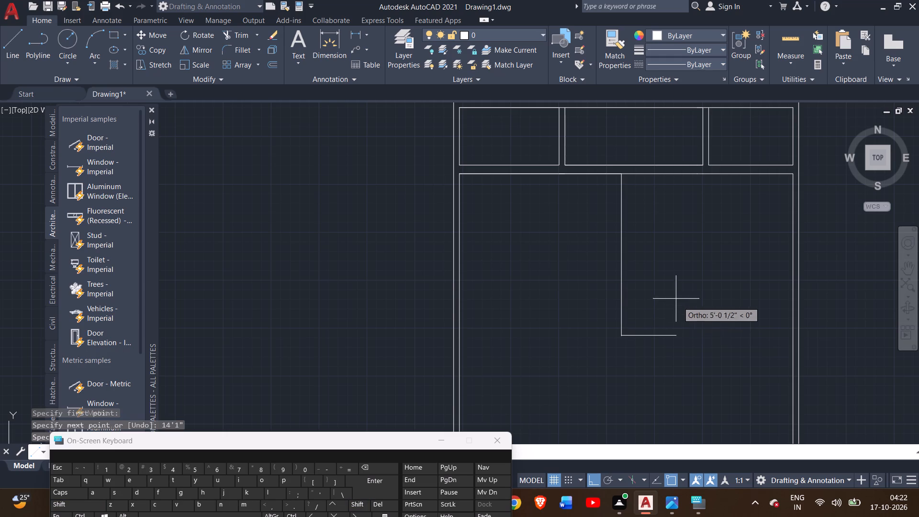
Give the bedroom dividing wall a 9" thickness at its lower end and draw its second side back up to the horizontal wall.
key(9)
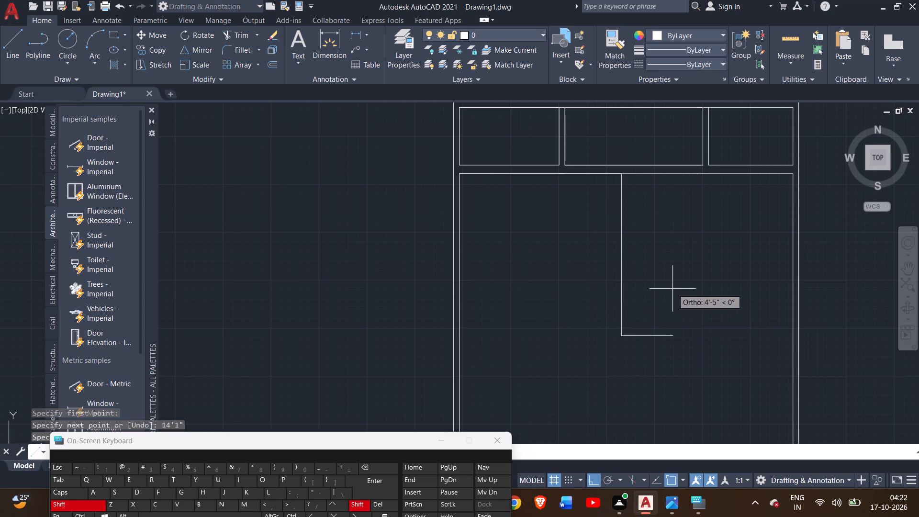
key(shift+quotedbl)
key(Return)
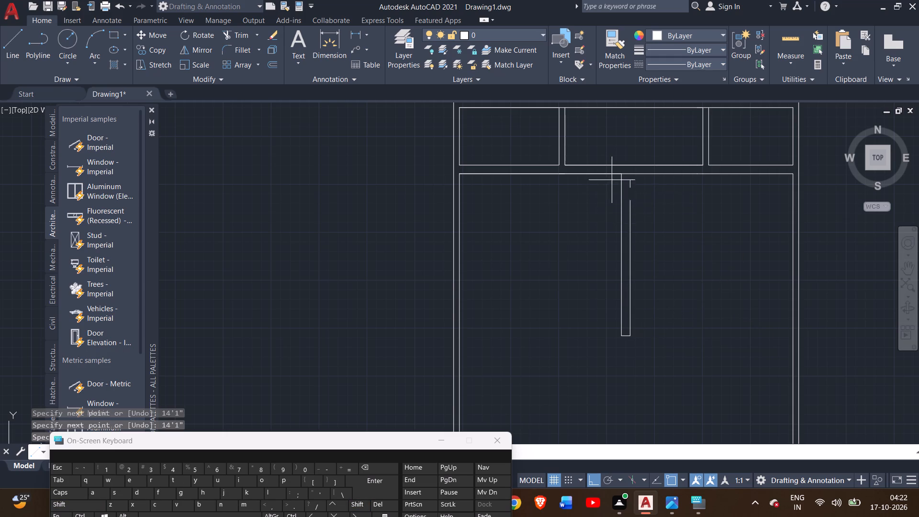
scroll(623, 178, up, 1)
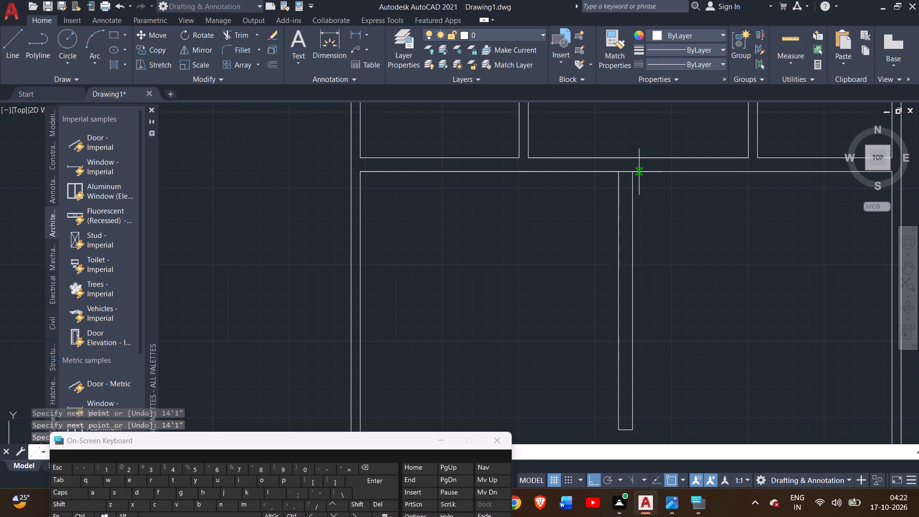
click(632, 171)
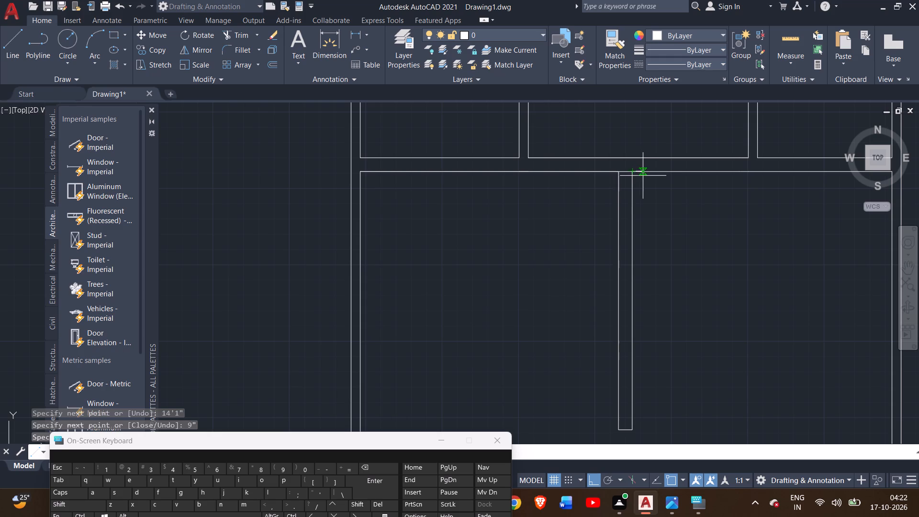
right_click(645, 180)
click(667, 186)
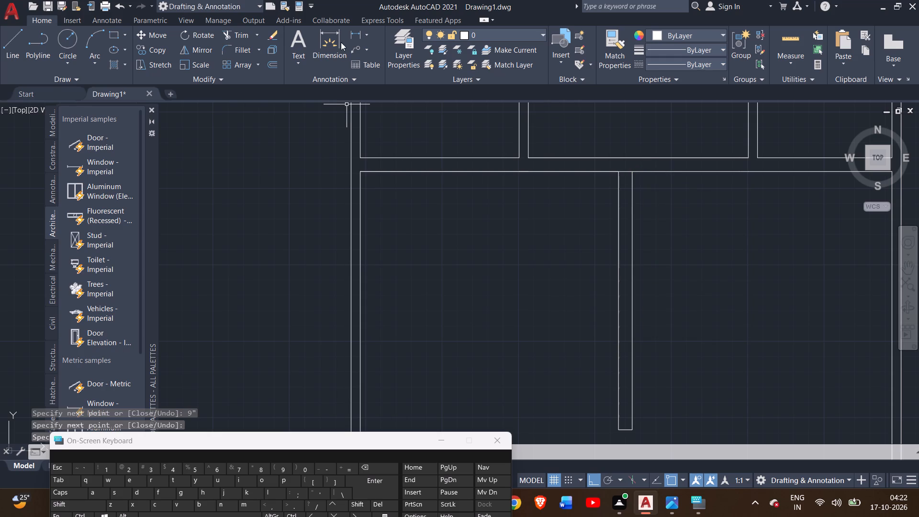
Check the right bedroom's width with a dimension preview from the dividing wall to the right inner wall, without placing it.
click(341, 42)
middle_drag(768, 205, 610, 210)
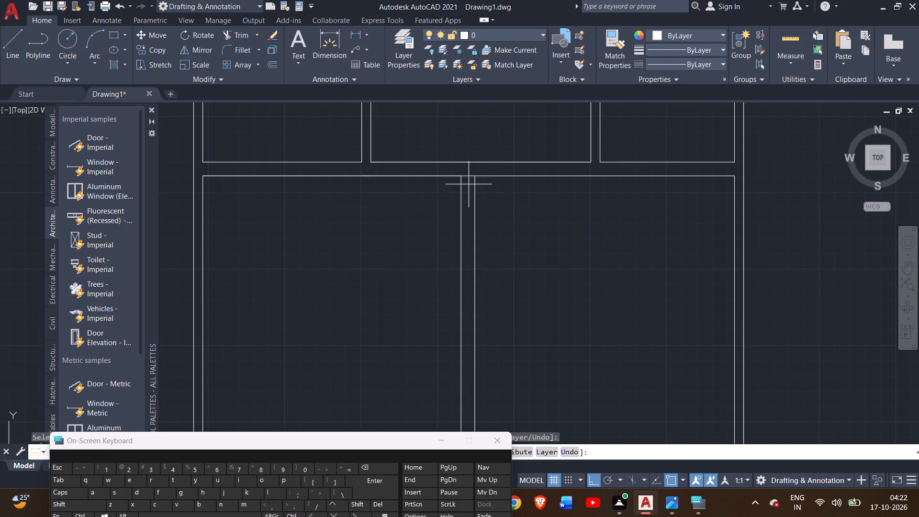
click(473, 177)
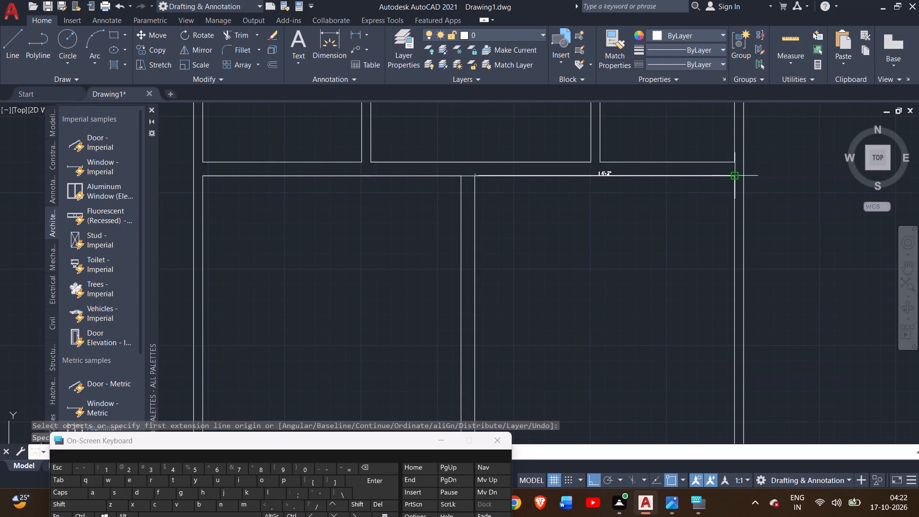
scroll(735, 180, up, 2)
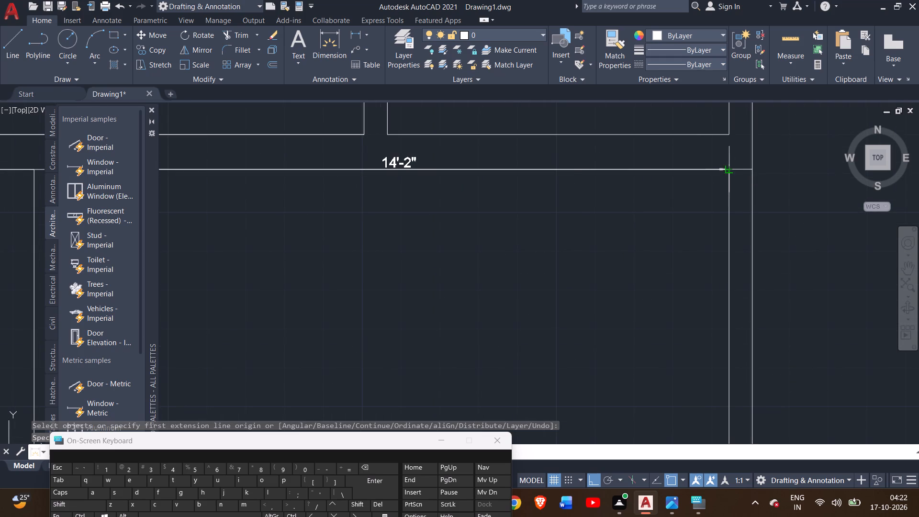
right_click(577, 204)
click(612, 209)
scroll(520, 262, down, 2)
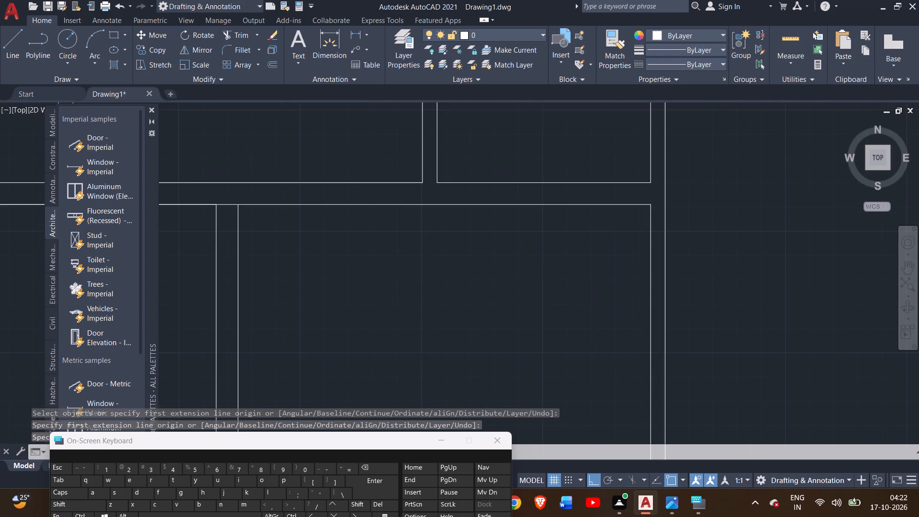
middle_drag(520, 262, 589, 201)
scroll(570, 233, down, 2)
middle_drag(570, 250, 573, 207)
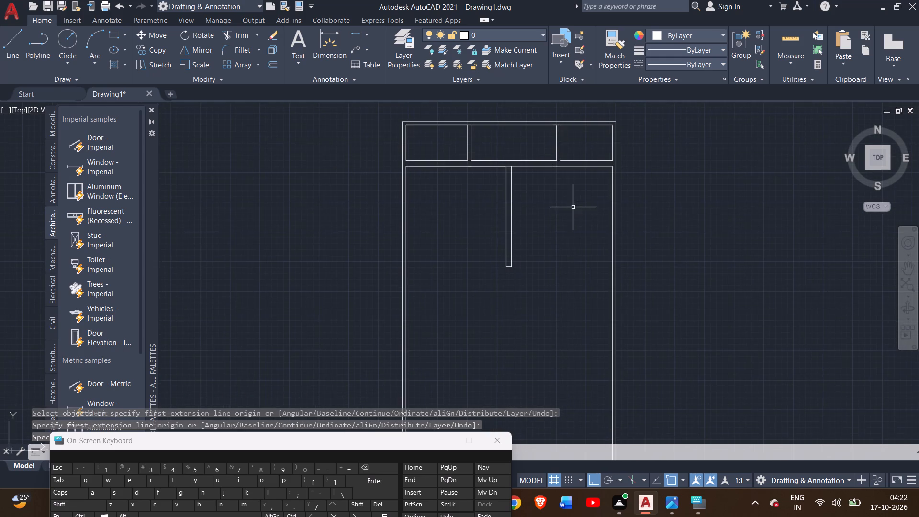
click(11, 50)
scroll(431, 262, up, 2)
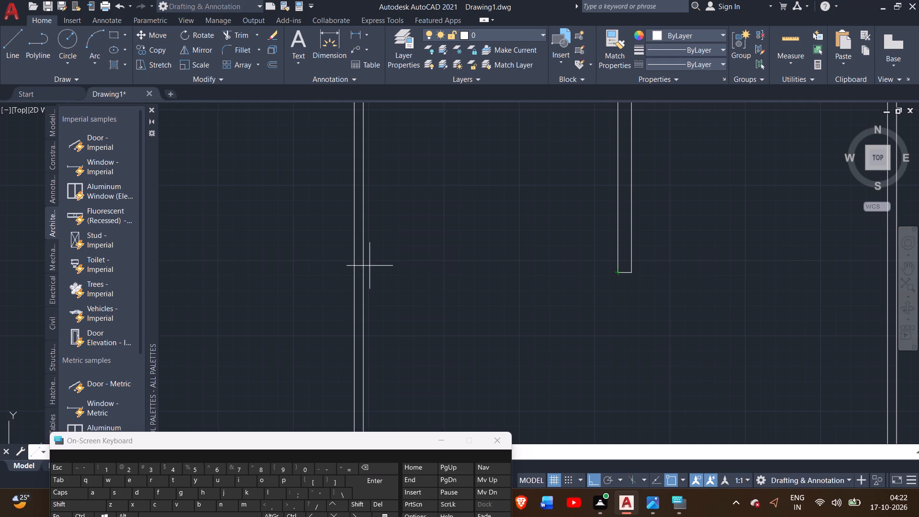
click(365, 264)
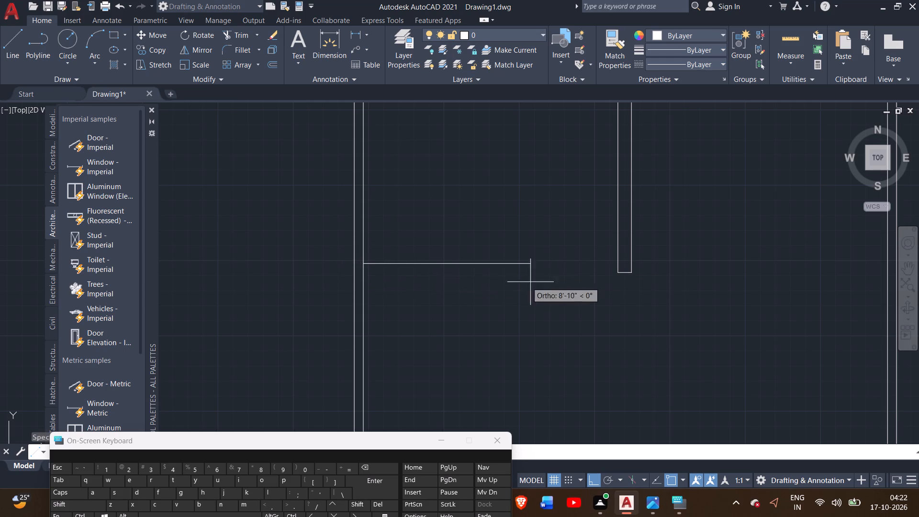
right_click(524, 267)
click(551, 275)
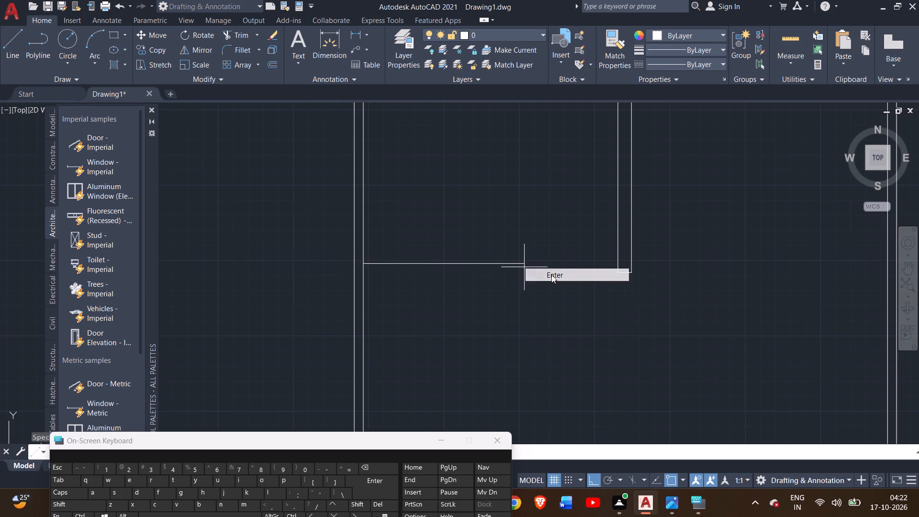
Draw the left bedroom's lower edge from the dividing wall's bottom-left corner to the left inner wall, continuing 9" down.
click(13, 54)
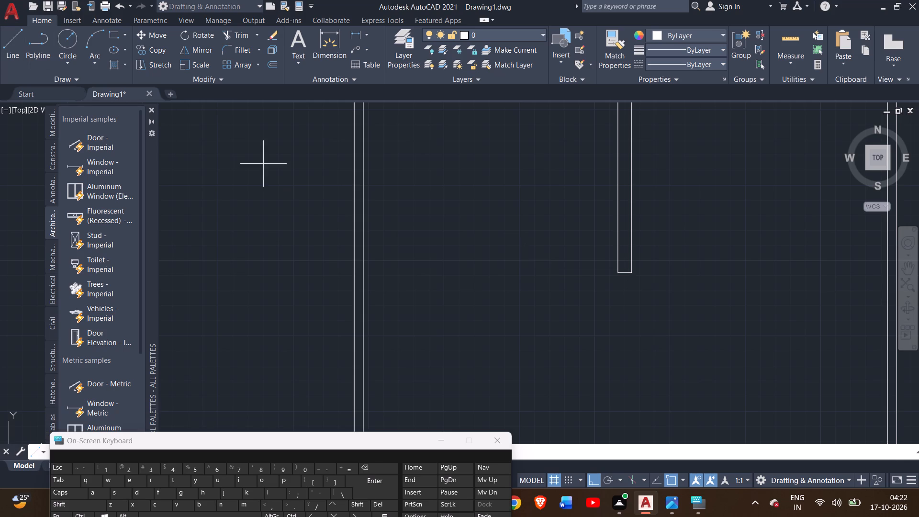
click(616, 272)
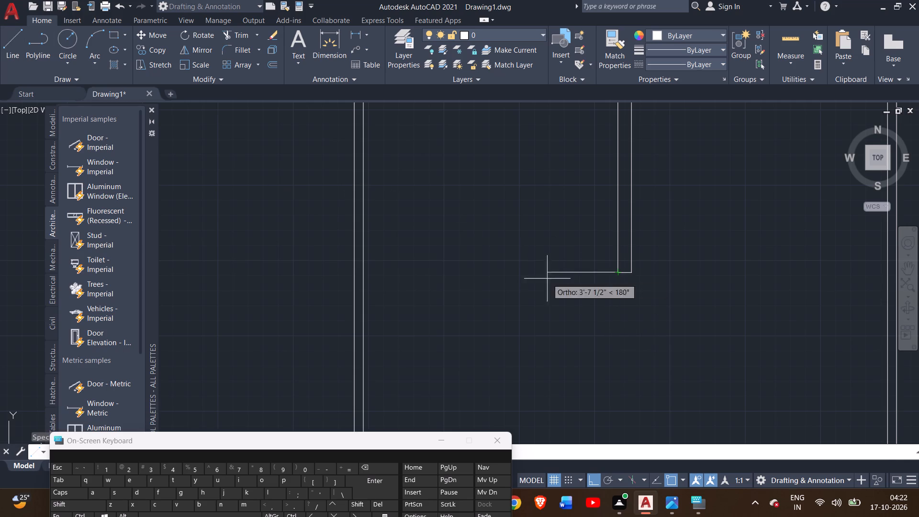
click(365, 271)
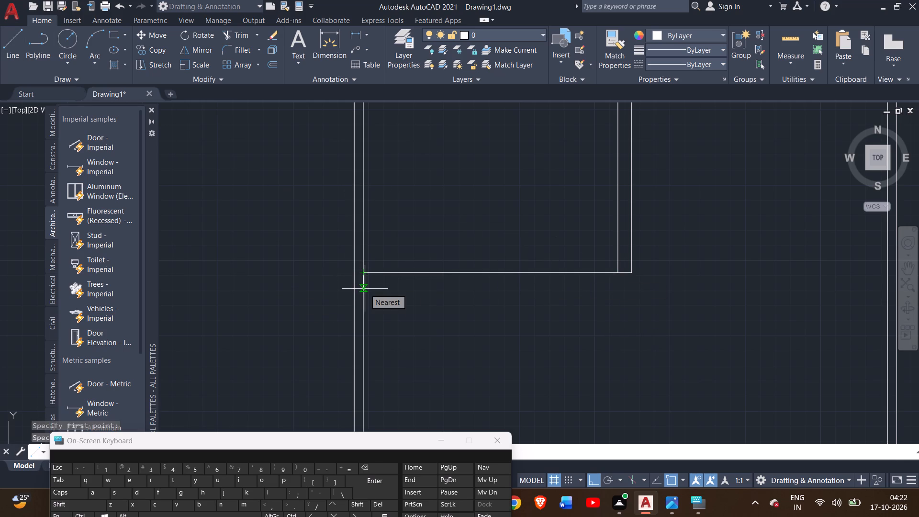
key(9)
key(shift+quotedbl)
key(Return)
Continue the line across to the right inner wall, 9" up, and back to the dividing wall's bottom-right corner.
scroll(560, 320, down, 1)
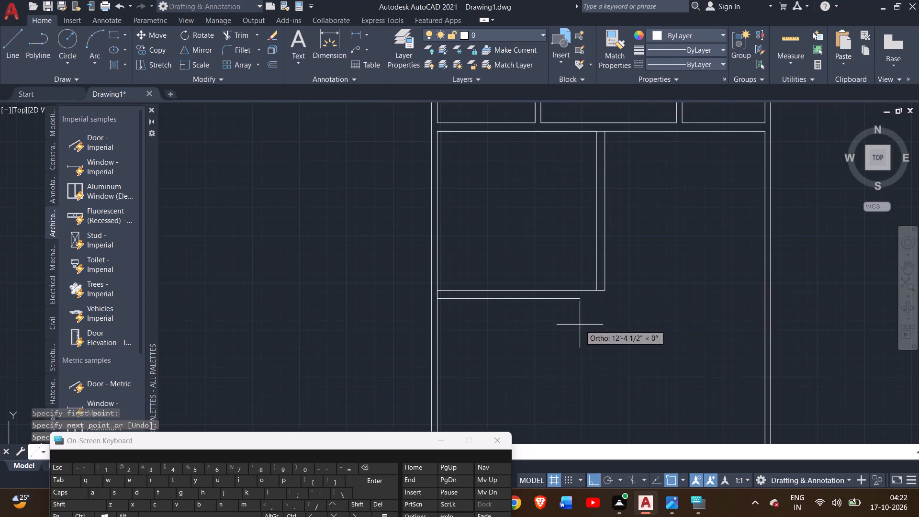
scroll(756, 305, up, 2)
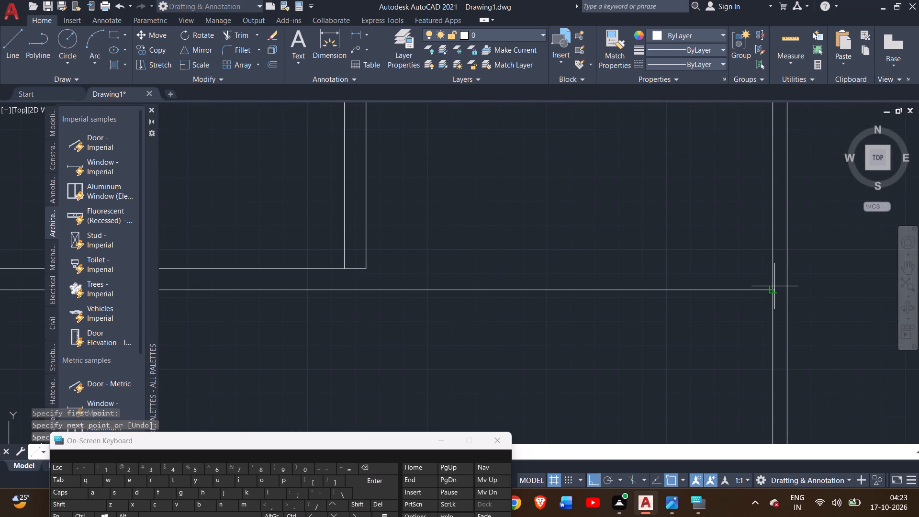
click(774, 286)
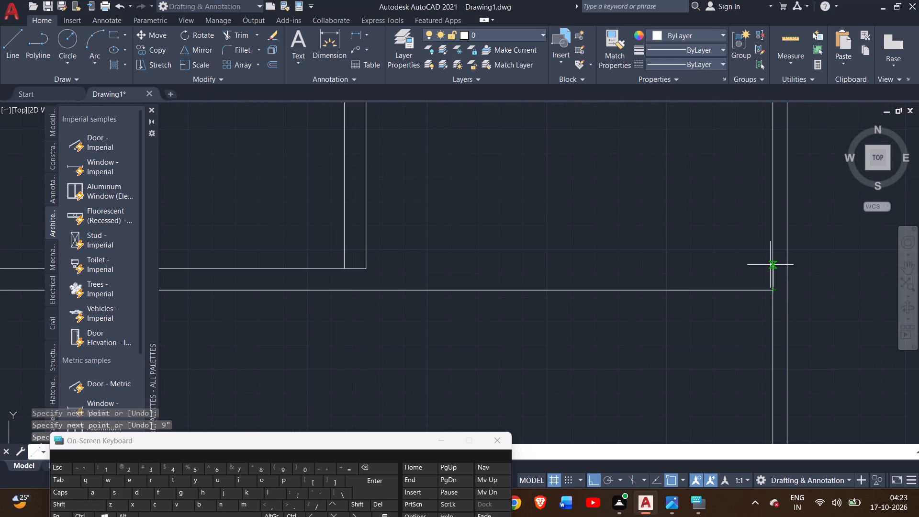
key(9)
key(shift+quotedbl)
key(Return)
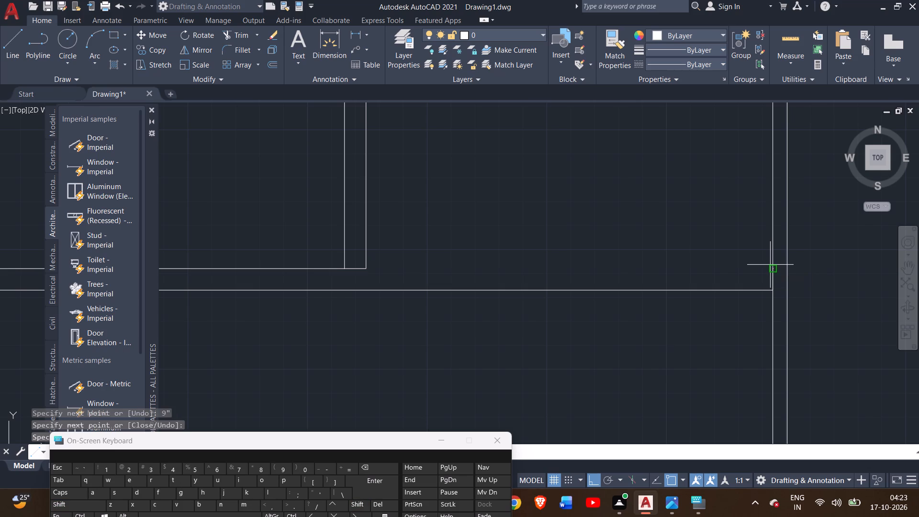
click(369, 271)
right_click(386, 254)
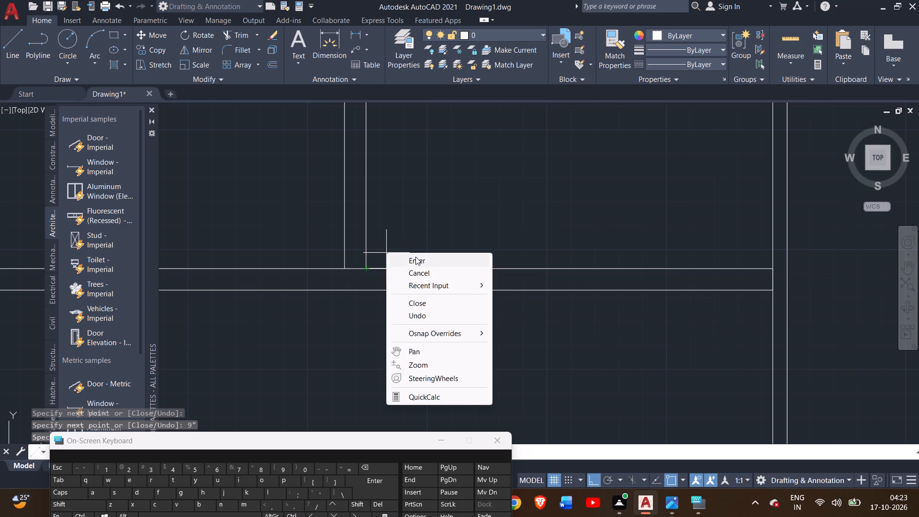
click(415, 257)
Switch to the reference plan image in Photos and examine the walls and rooms below the two bedrooms.
scroll(324, 332, down, 3)
middle_drag(324, 332, 408, 296)
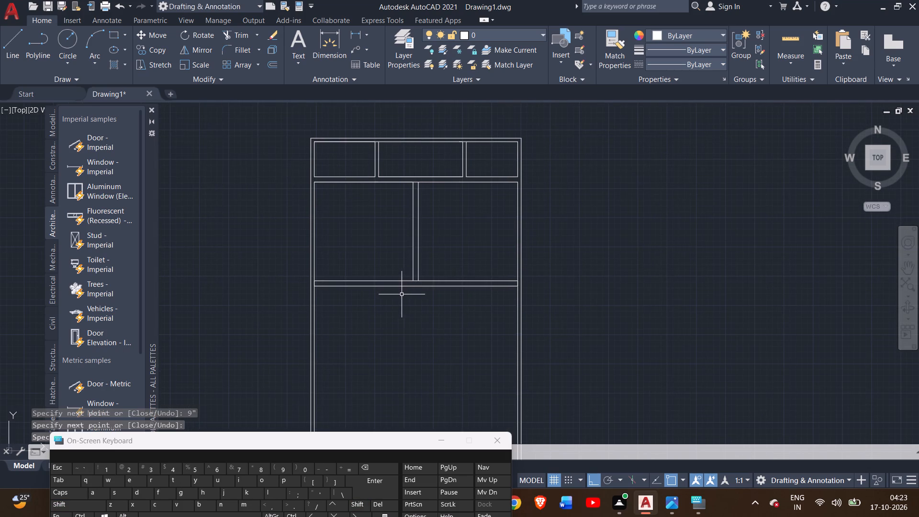
scroll(402, 294, up, 2)
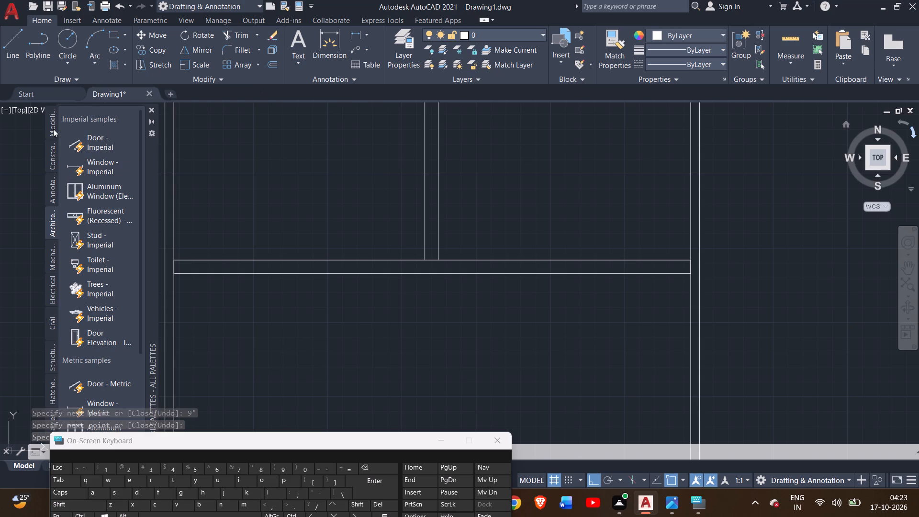
click(676, 506)
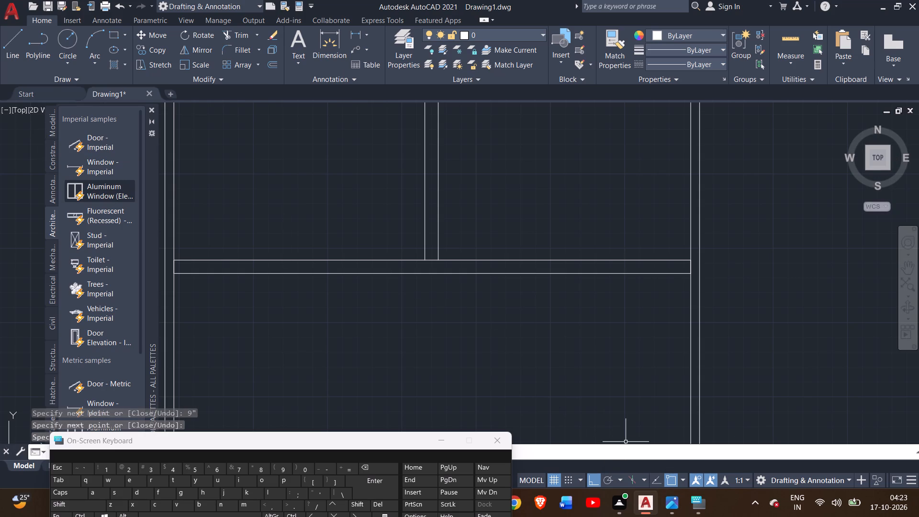
click(675, 502)
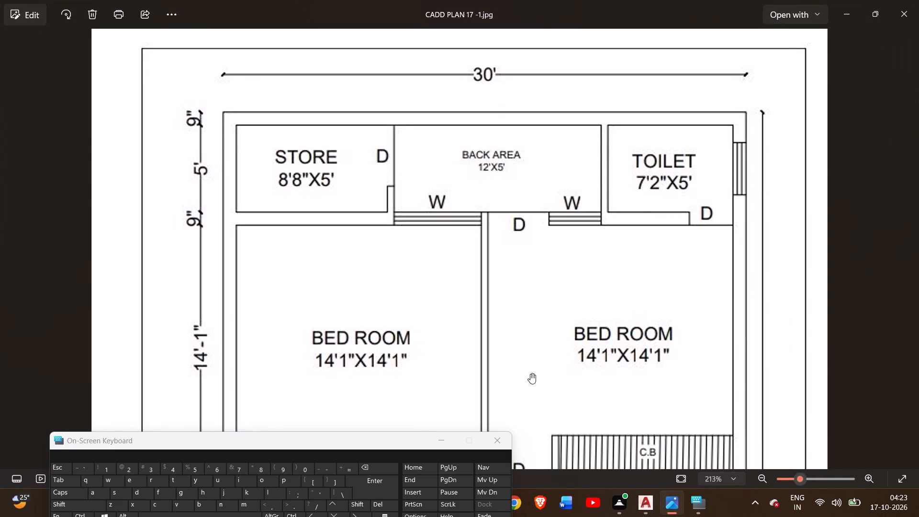
scroll(530, 373, down, 6)
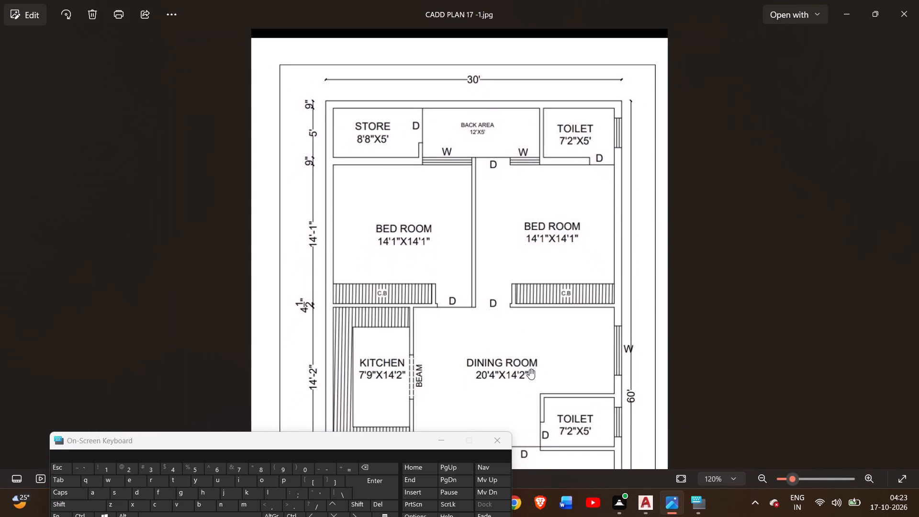
scroll(529, 369, down, 1)
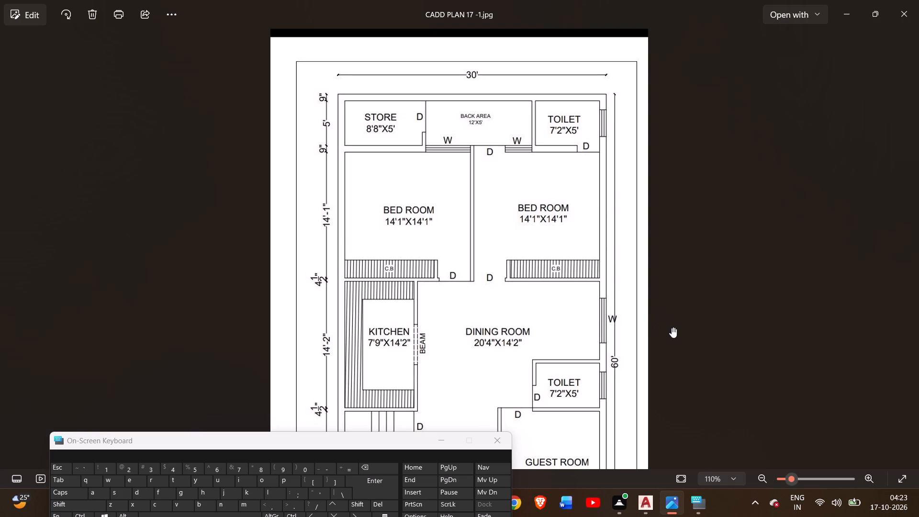
Switch to AutoCAD and draw a line 7'9" right along the bedroom wall's lower edge, starting at the left inner wall.
click(643, 506)
middle_drag(361, 321, 415, 224)
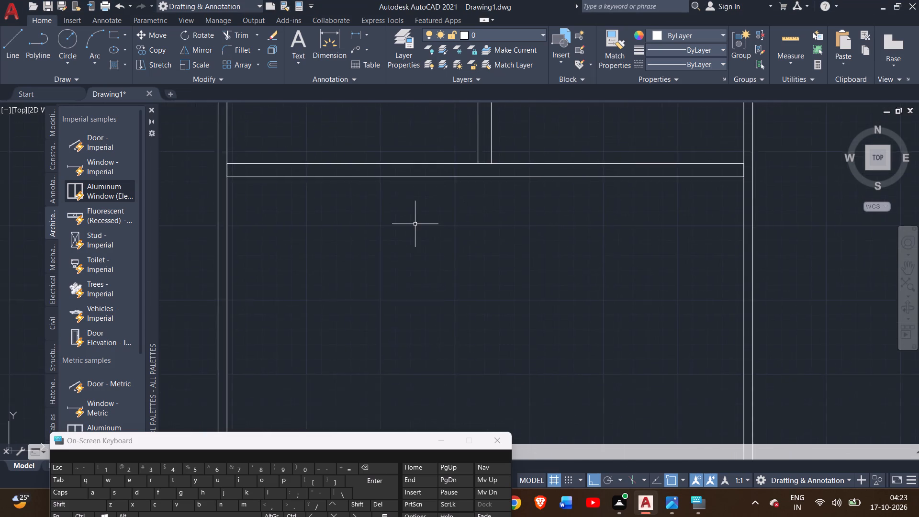
scroll(415, 224, down, 1)
click(11, 44)
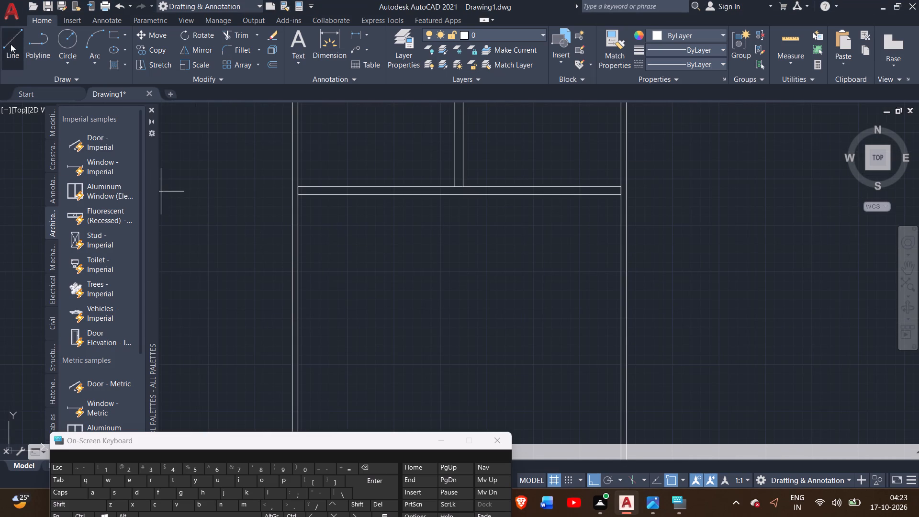
click(301, 196)
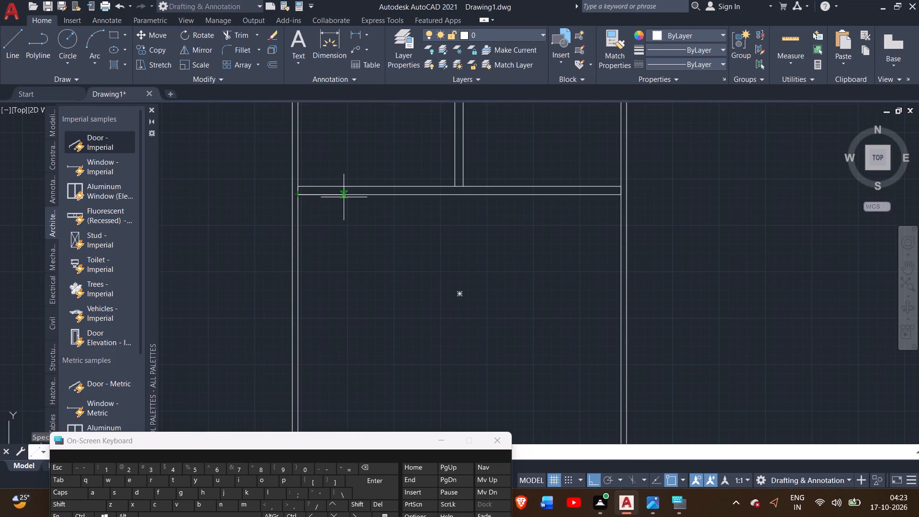
key(7)
text('9)
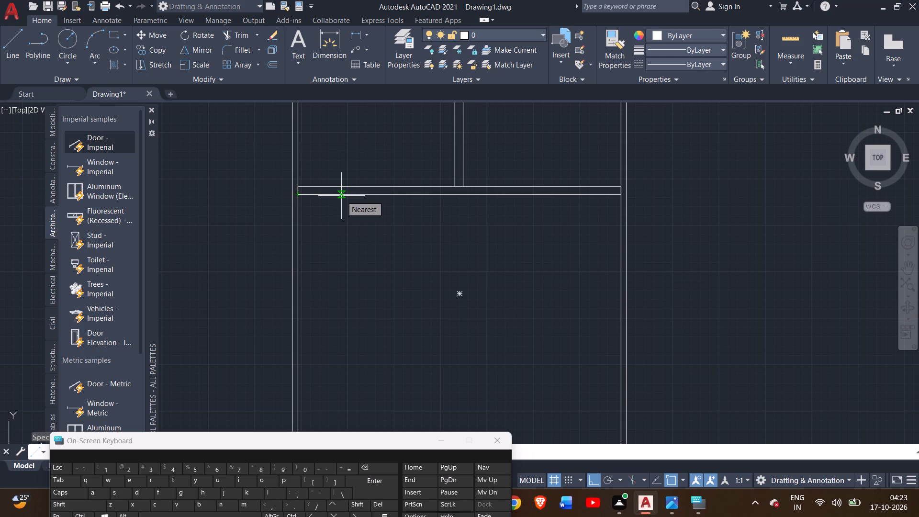
key(shift+quotedbl)
key(Return)
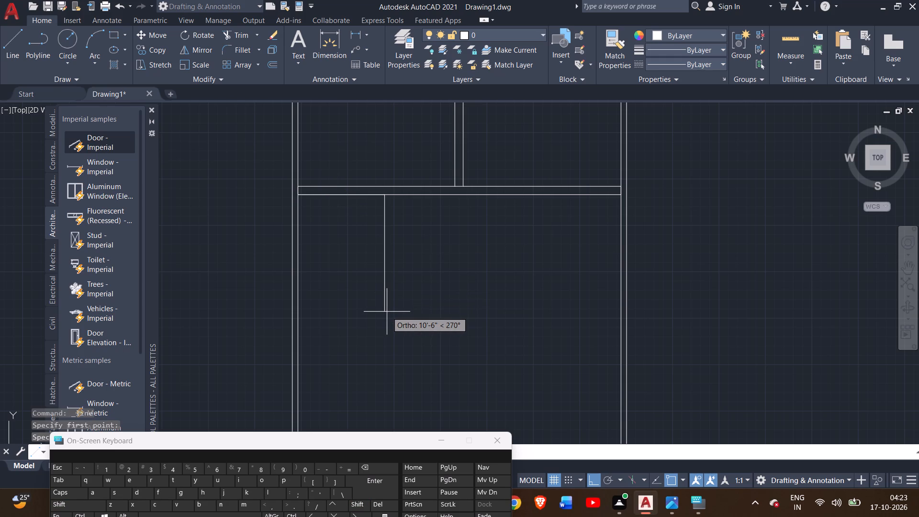
Continue the kitchen outline 14'2" down and back across to the left inner wall.
key(4)
key(BackSpace)
text(14)
key(apostrophe)
key(2)
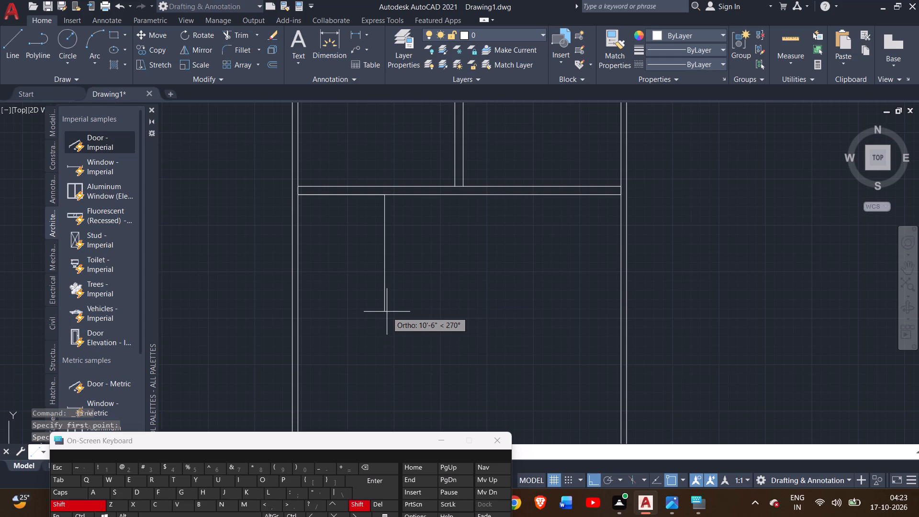
key(shift+quotedbl)
key(Return)
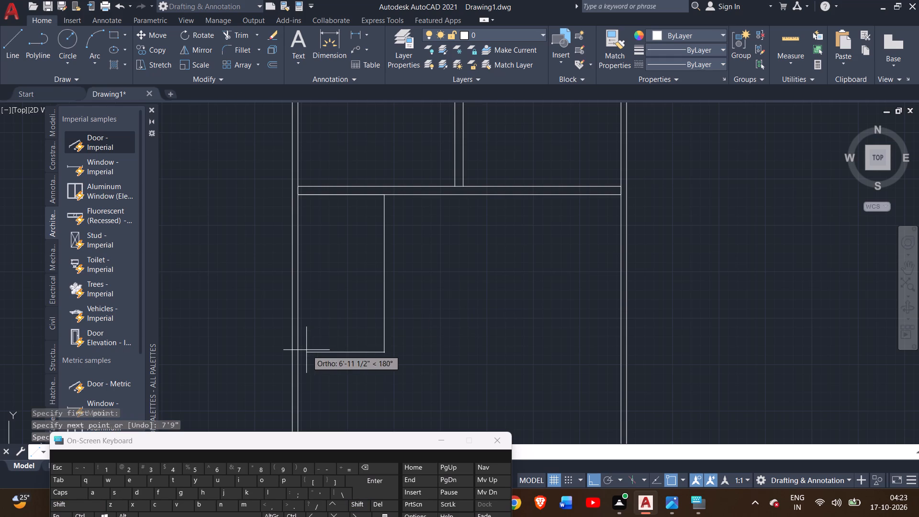
click(295, 351)
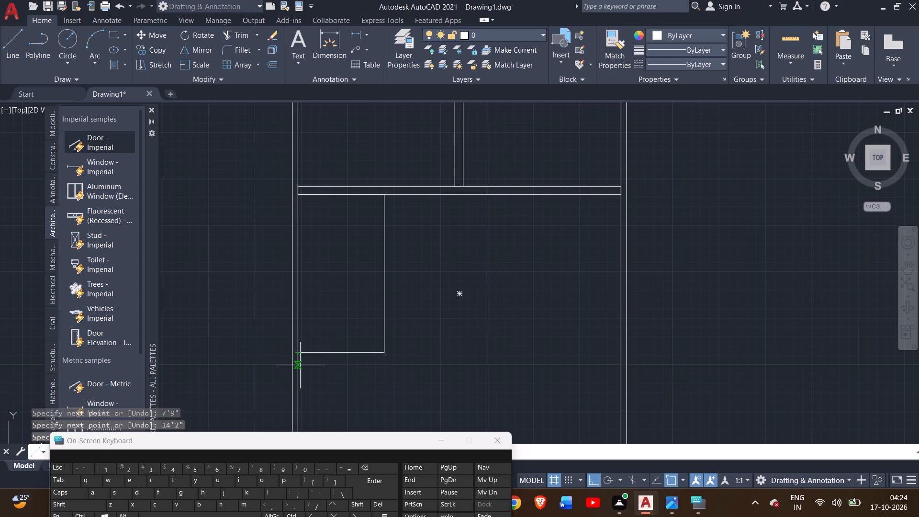
Continue the line 9" down, across to below the kitchen's lower-right corner, and 9" further right.
key(9)
key(shift+quotedbl)
key(Return)
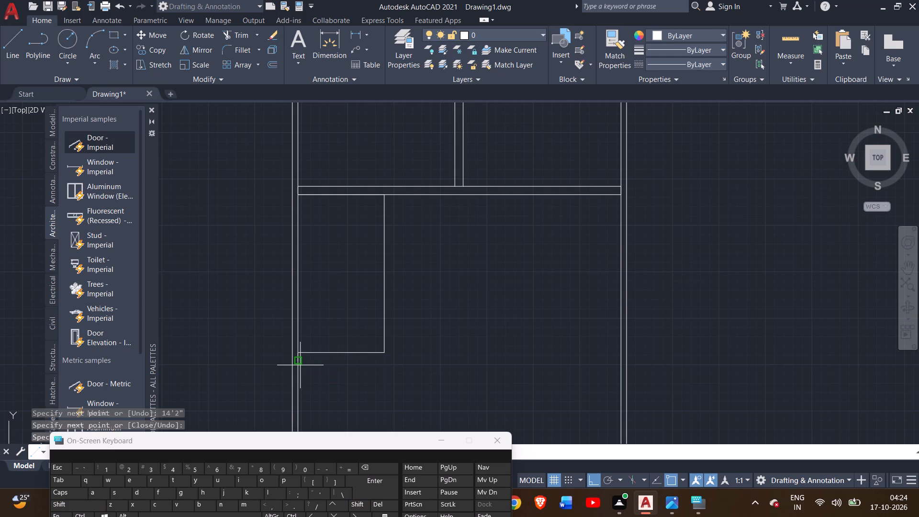
scroll(390, 354, up, 2)
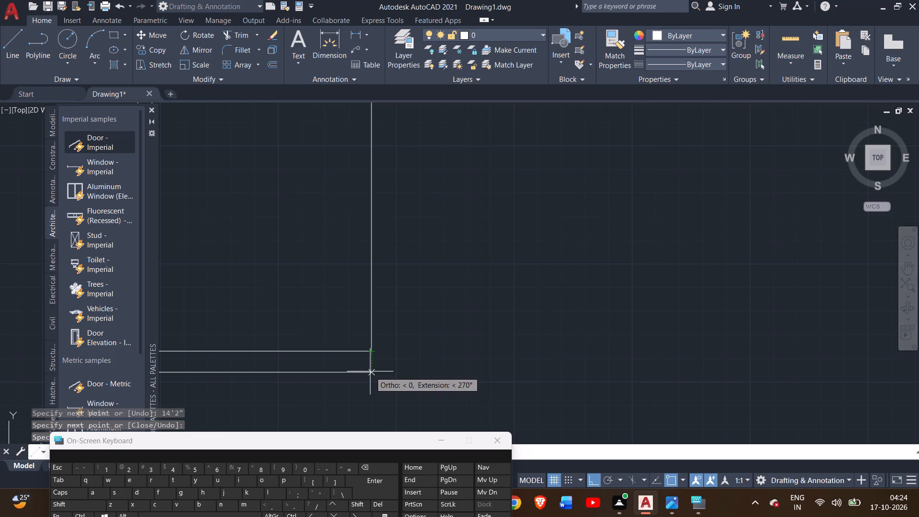
click(370, 372)
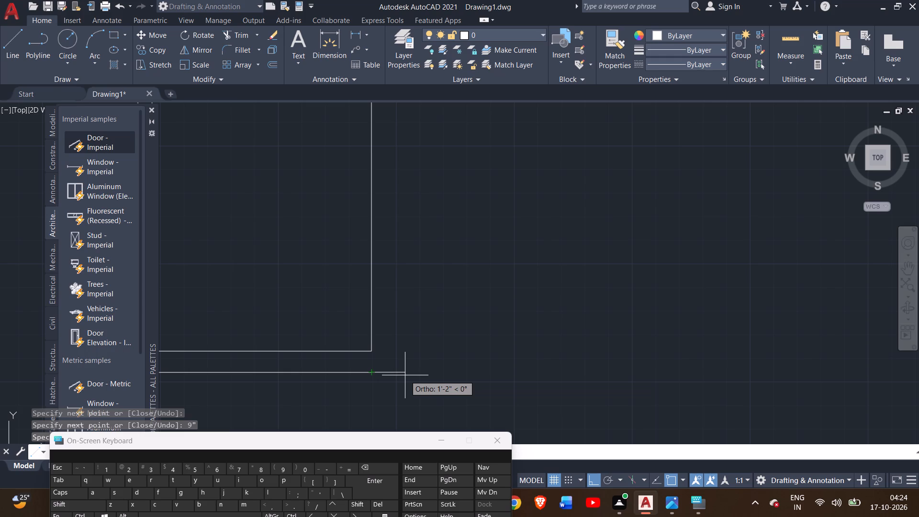
key(9)
key(shift+quotedbl)
key(Return)
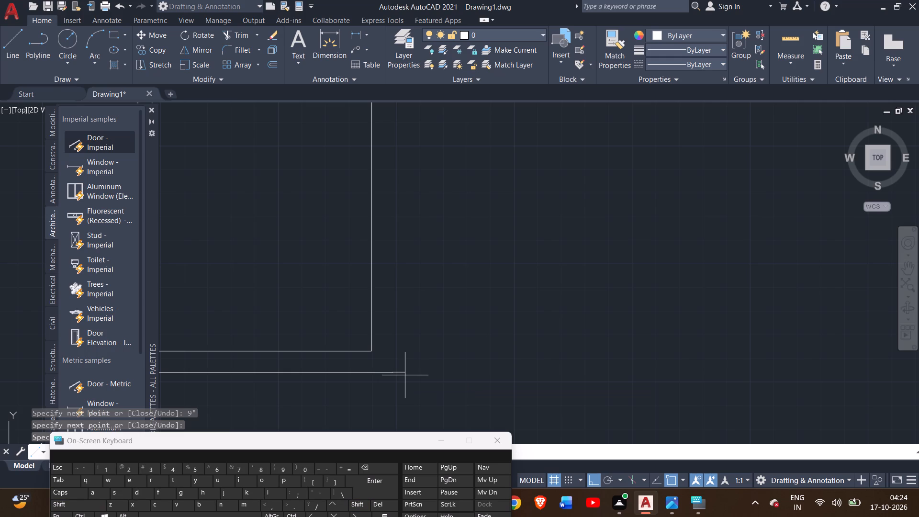
Close the kitchen's outer wall face by running the line up to the bedroom wall's lower edge, and end the line.
scroll(401, 205, down, 2)
middle_drag(399, 191, 406, 245)
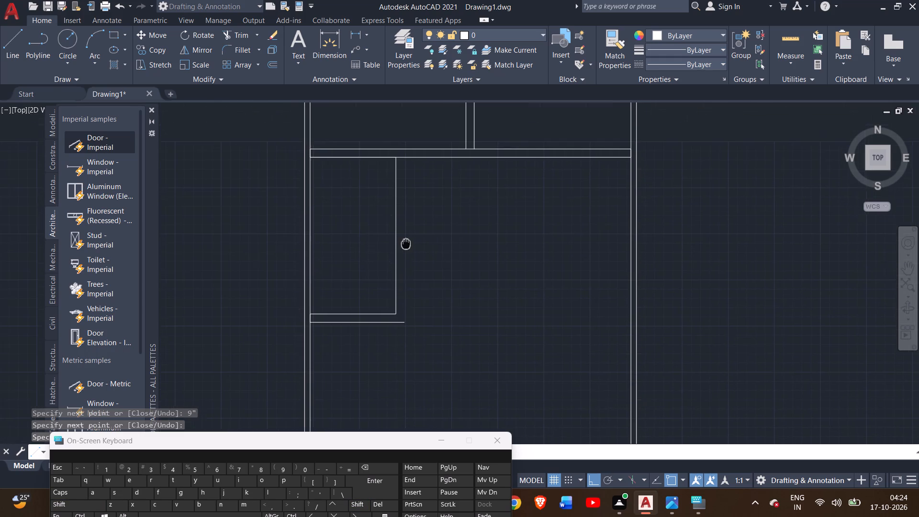
middle_drag(406, 245, 407, 246)
scroll(392, 169, up, 2)
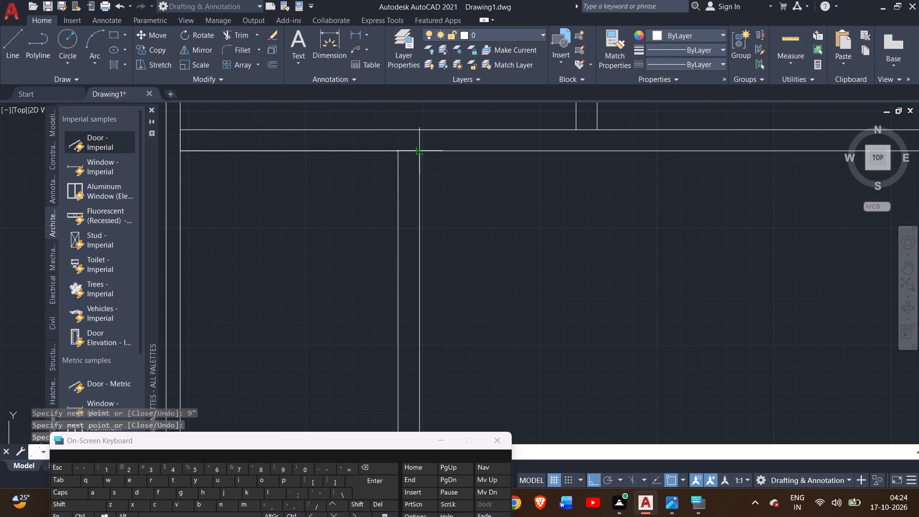
click(421, 153)
right_click(421, 164)
click(447, 171)
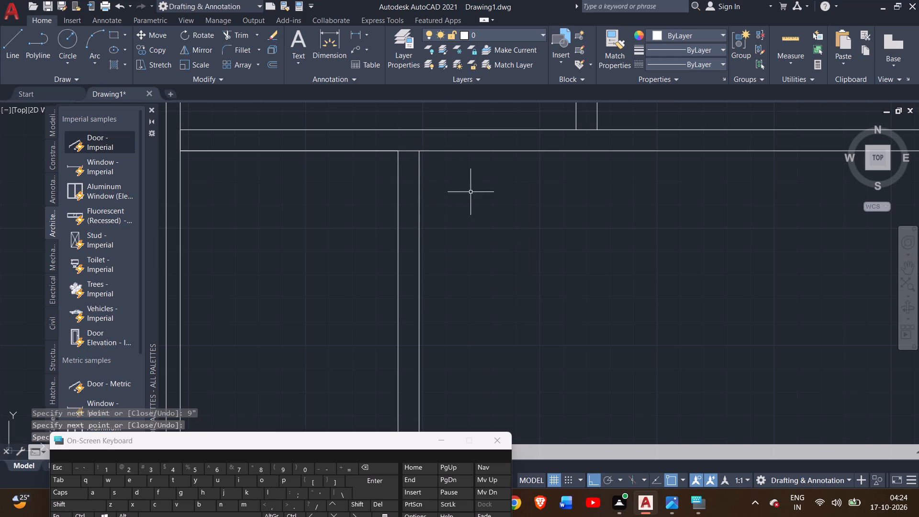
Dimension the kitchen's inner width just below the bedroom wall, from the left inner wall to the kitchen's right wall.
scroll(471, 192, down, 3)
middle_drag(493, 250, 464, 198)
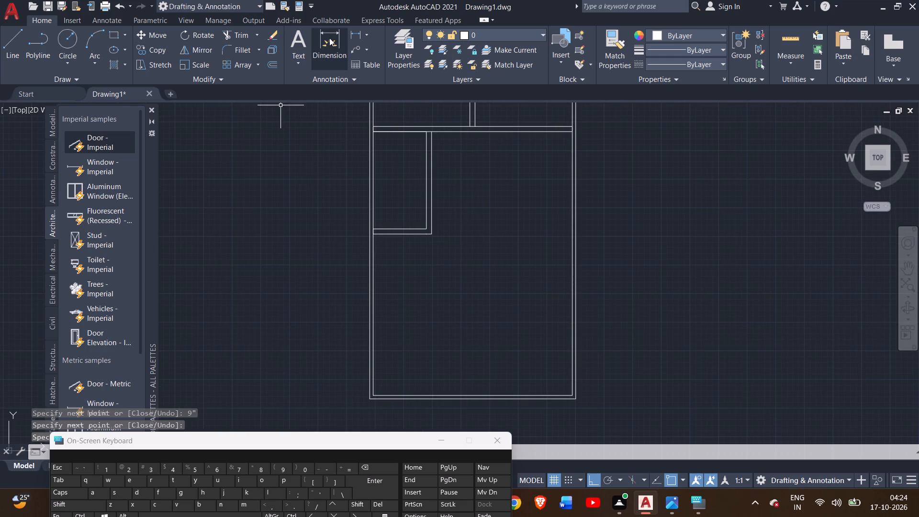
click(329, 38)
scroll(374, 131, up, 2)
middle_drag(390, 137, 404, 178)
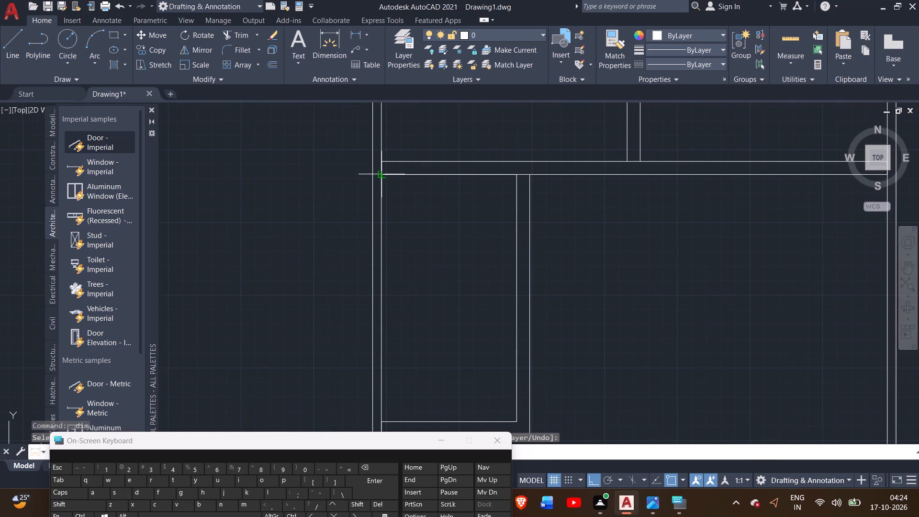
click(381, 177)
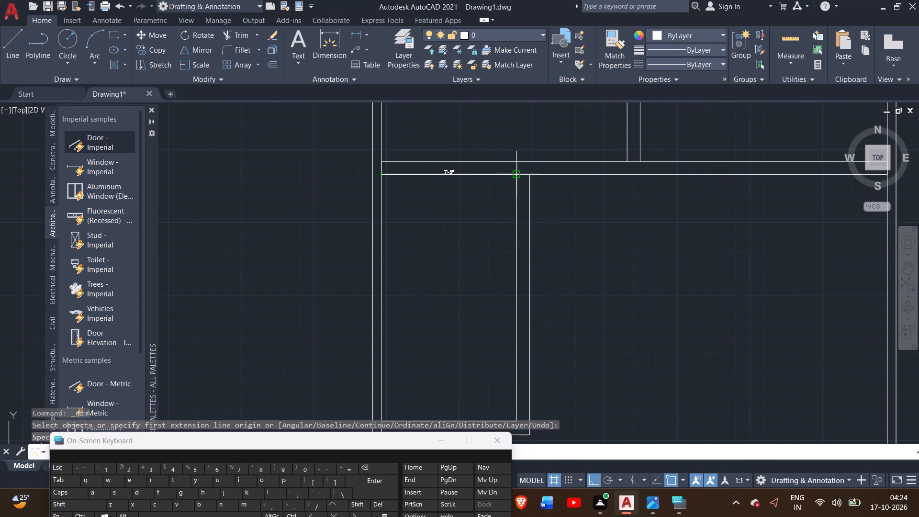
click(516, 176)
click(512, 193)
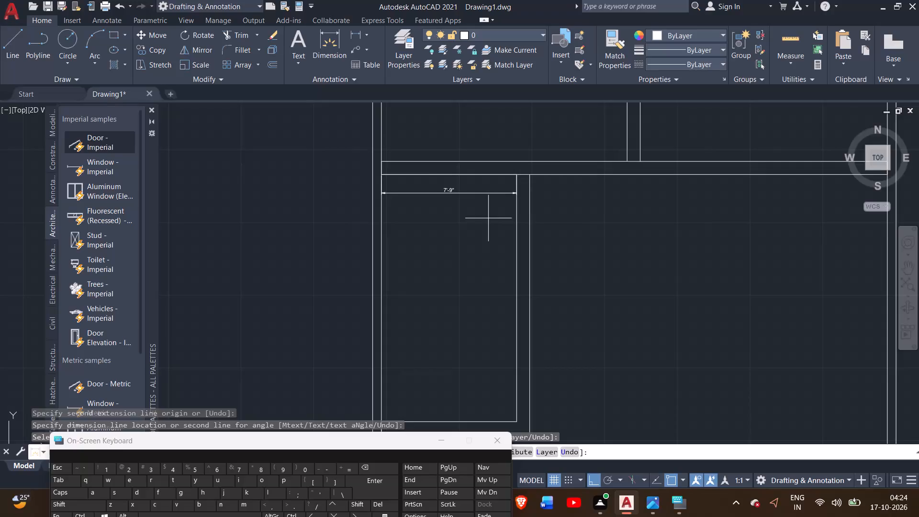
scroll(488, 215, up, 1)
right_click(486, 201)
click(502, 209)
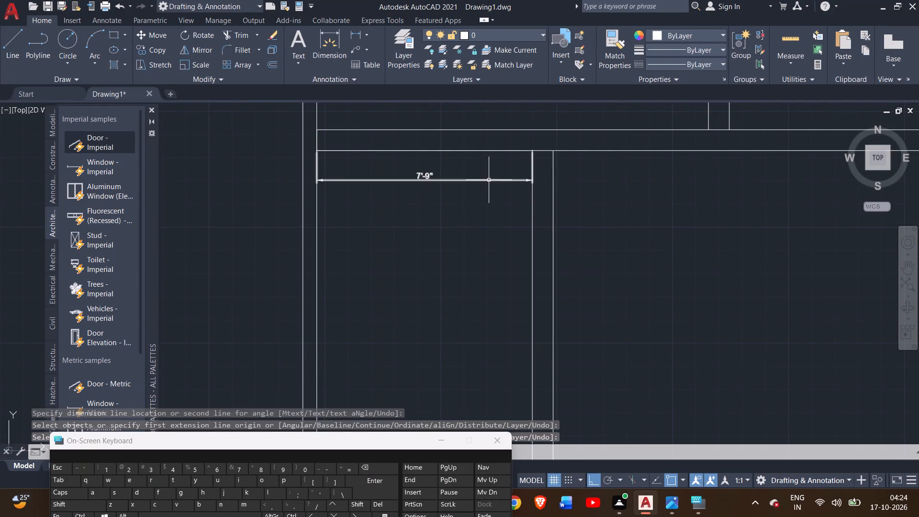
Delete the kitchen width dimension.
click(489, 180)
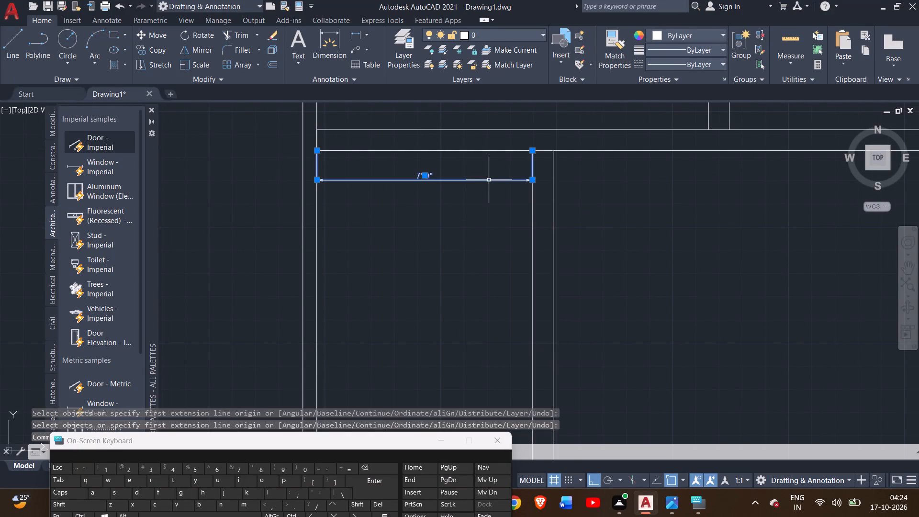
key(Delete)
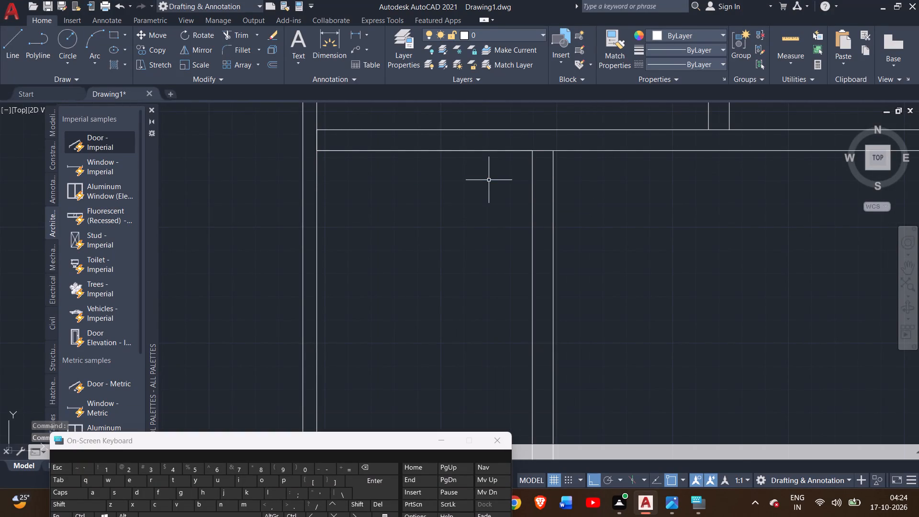
Switch to the reference plan in Photos and examine the dining room, toilet, guest room and drawing room layout.
scroll(489, 180, down, 4)
middle_drag(526, 236, 485, 181)
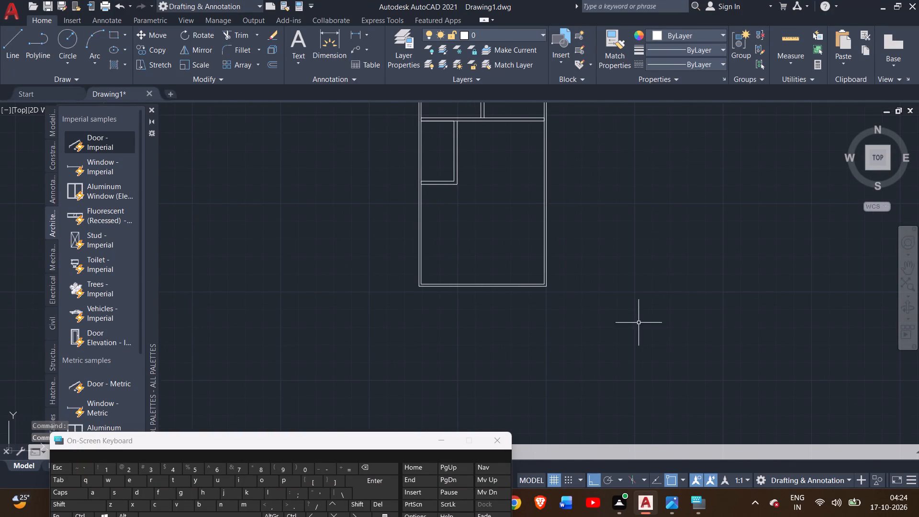
click(675, 514)
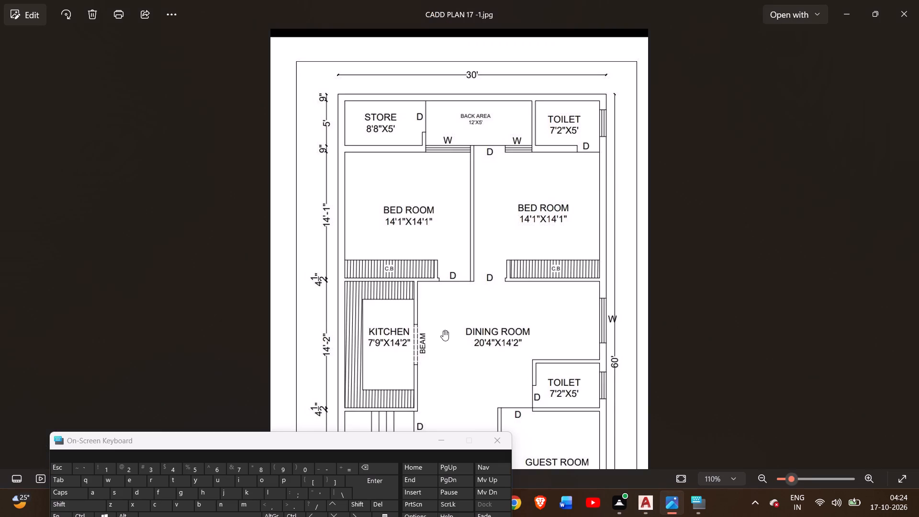
scroll(443, 330, down, 1)
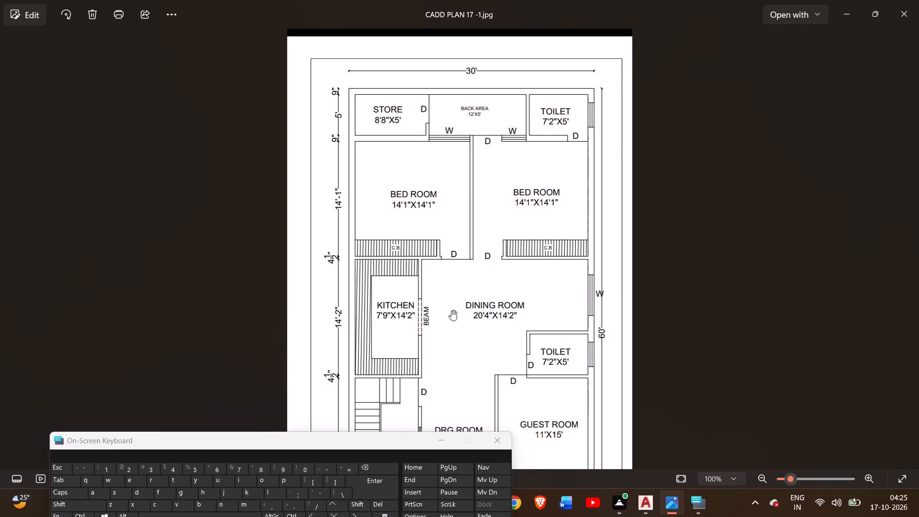
middle_drag(451, 310, 452, 247)
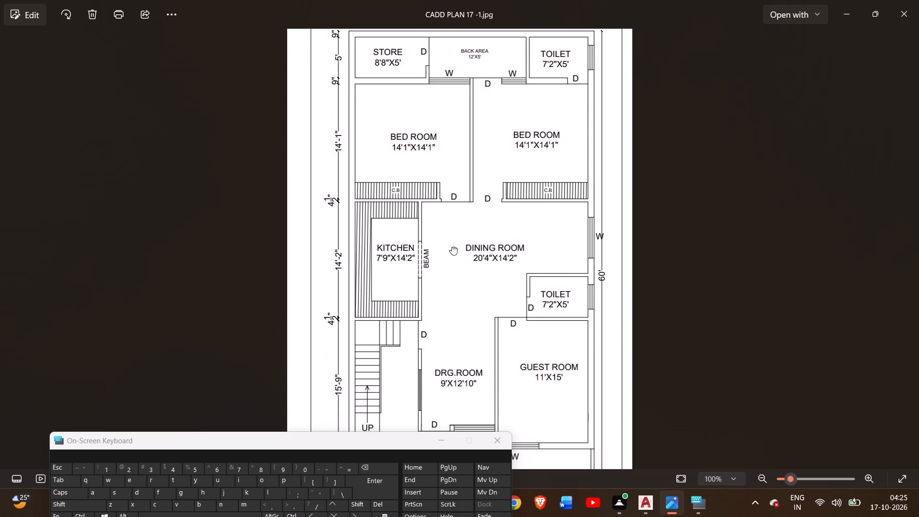
middle_drag(452, 247, 454, 229)
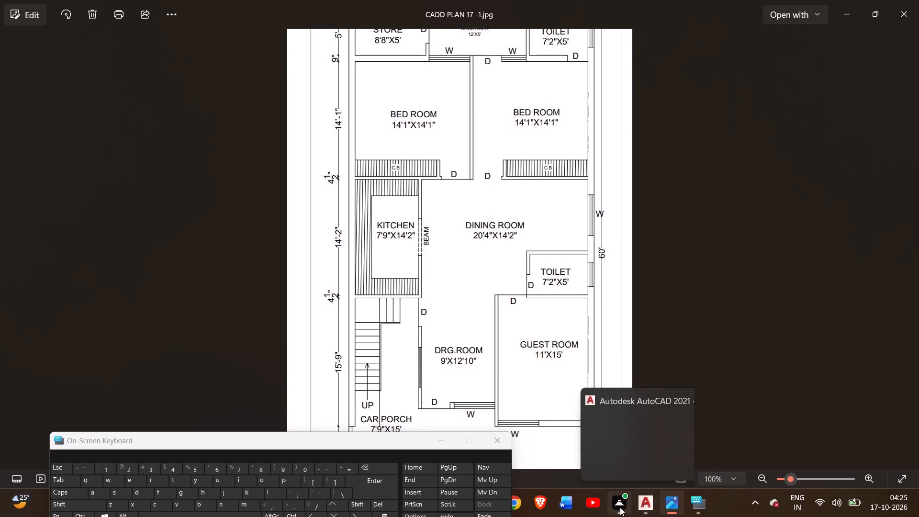
Back in AutoCAD, draw the dining room's boundary from the bedroom wall's lower edge 14'2" down the right inner wall, then across to the kitchen wall.
click(645, 504)
middle_drag(494, 171, 471, 193)
click(12, 49)
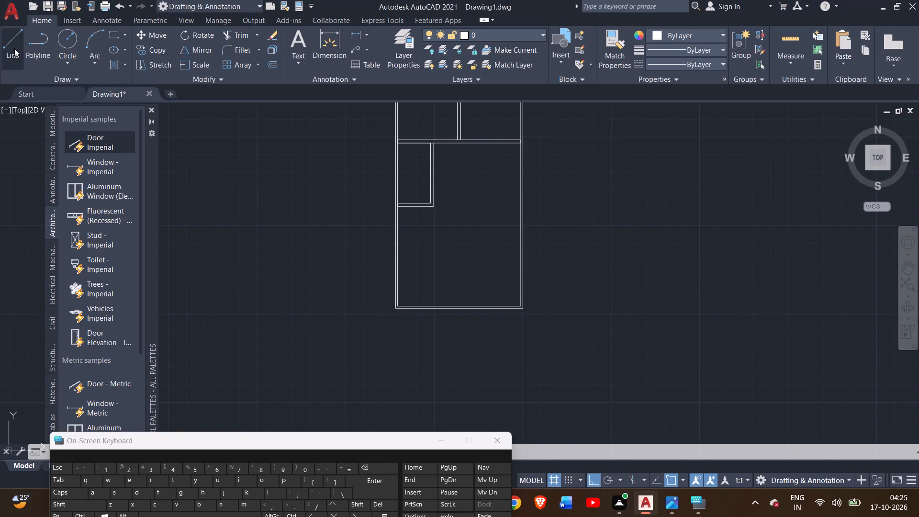
scroll(507, 140, up, 3)
click(552, 152)
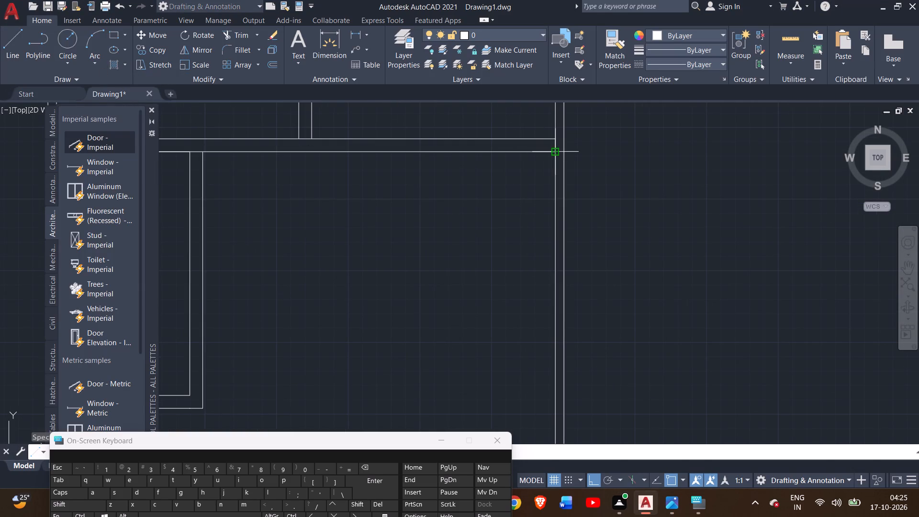
middle_drag(554, 314, 535, 261)
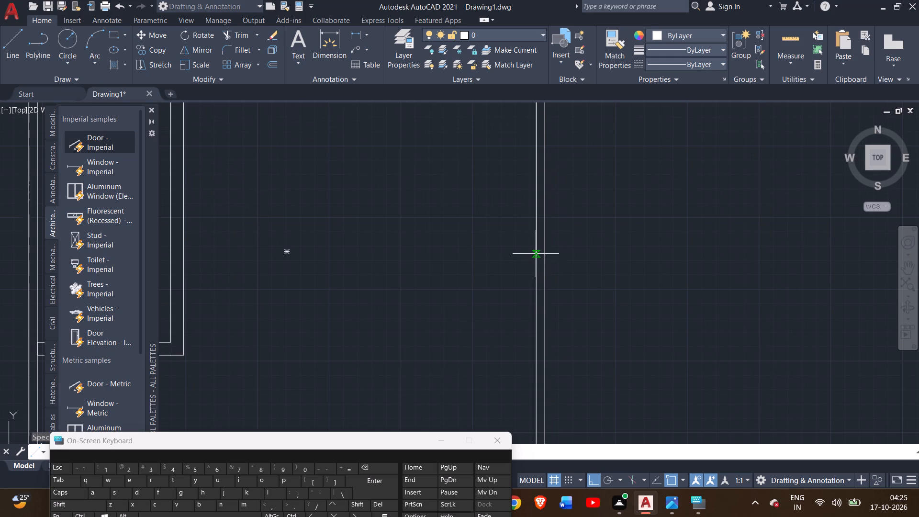
text(14'2)
key(shift+quotedbl)
key(Return)
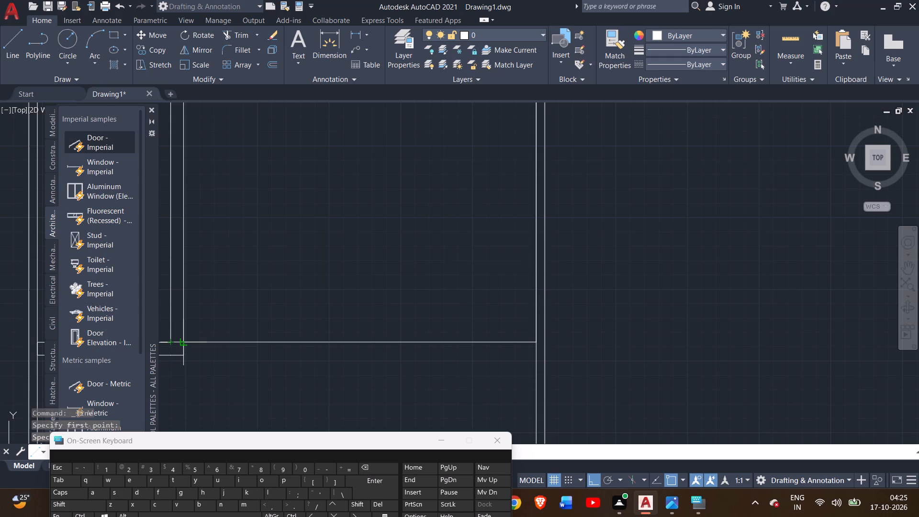
click(181, 345)
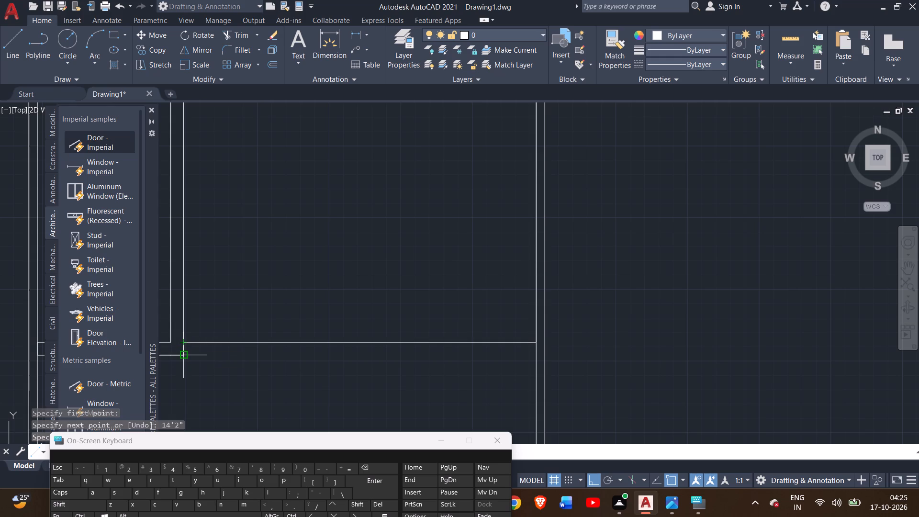
Draw the dining wall's lower face from the kitchen's outer bottom corner across to the right inner wall, close its end, and finish the line.
click(186, 356)
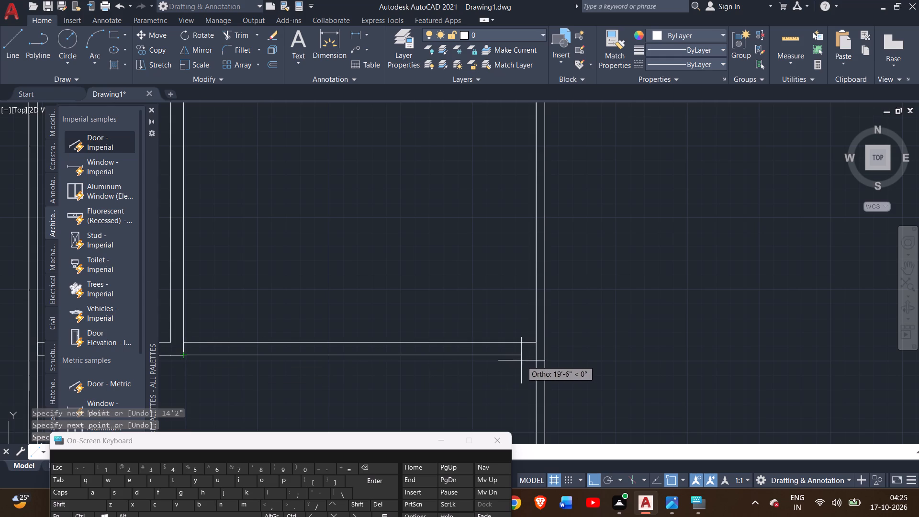
click(535, 357)
click(533, 346)
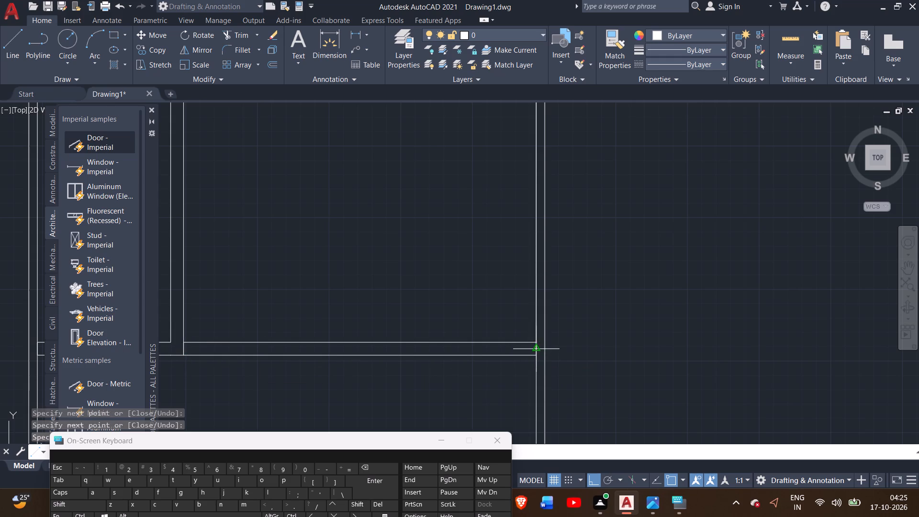
right_click(532, 345)
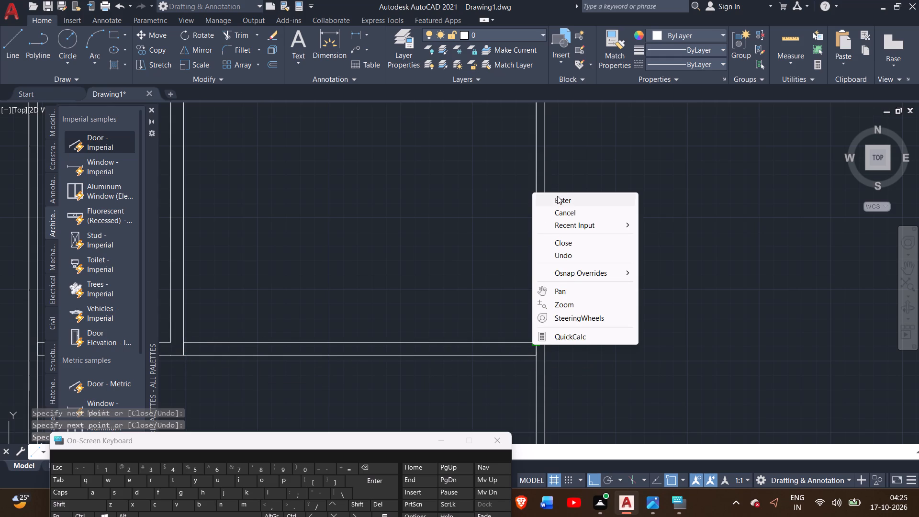
click(557, 196)
Draw the toilet's inner outline from the dining wall's upper right corner: 7'2" left, 5' up, and across to the right inner wall.
scroll(477, 310, down, 3)
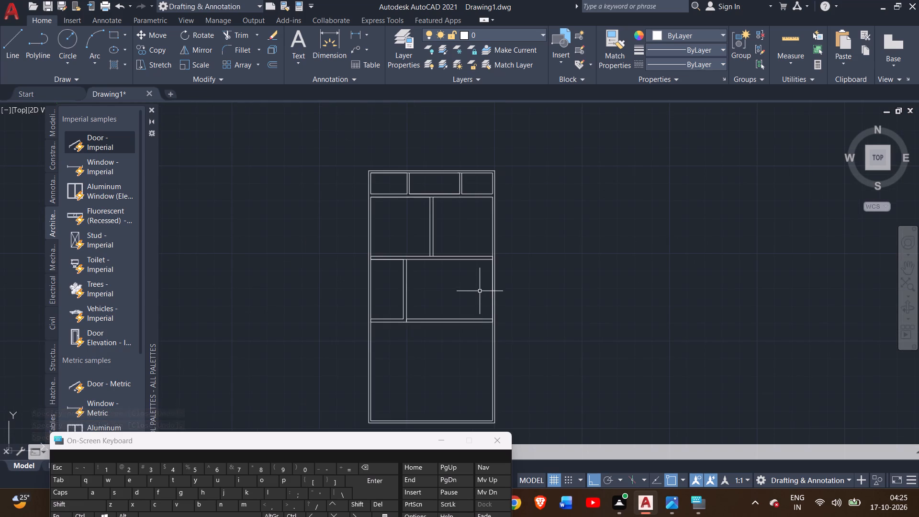
scroll(522, 304, up, 3)
scroll(522, 304, down, 1)
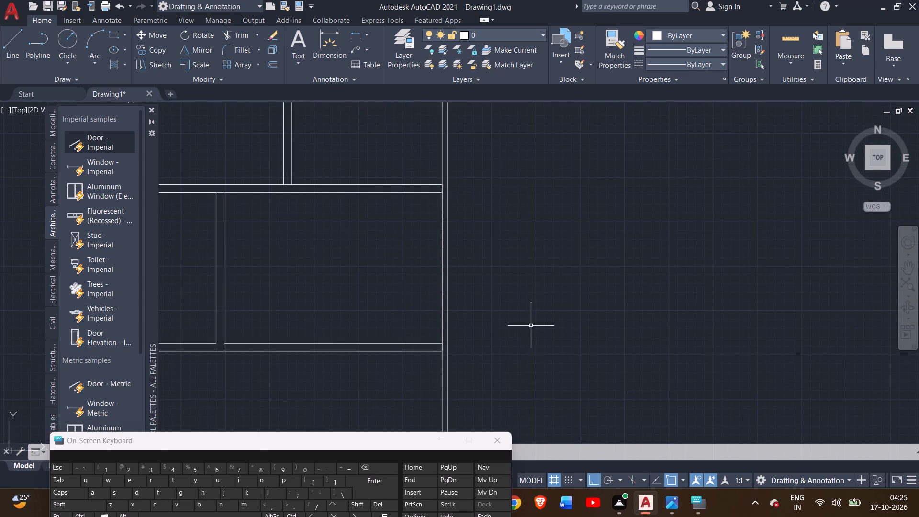
middle_drag(531, 326, 576, 202)
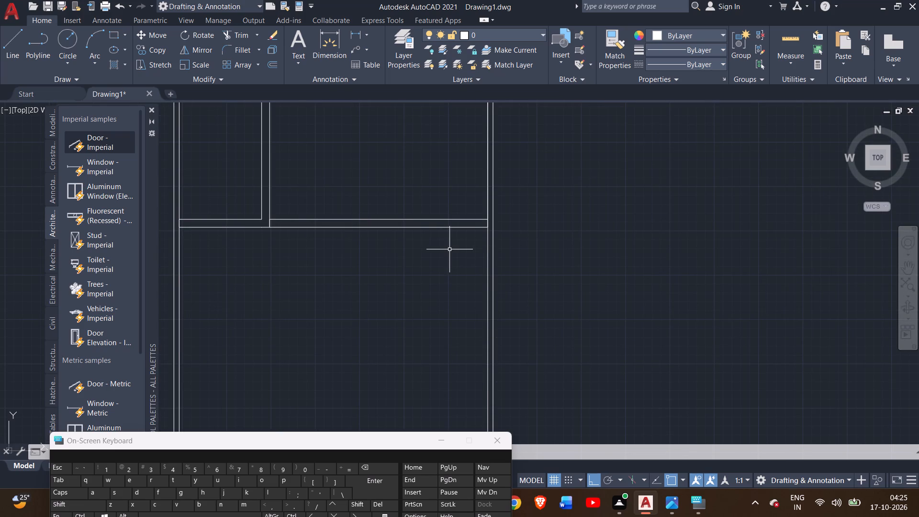
middle_drag(527, 200, 538, 180)
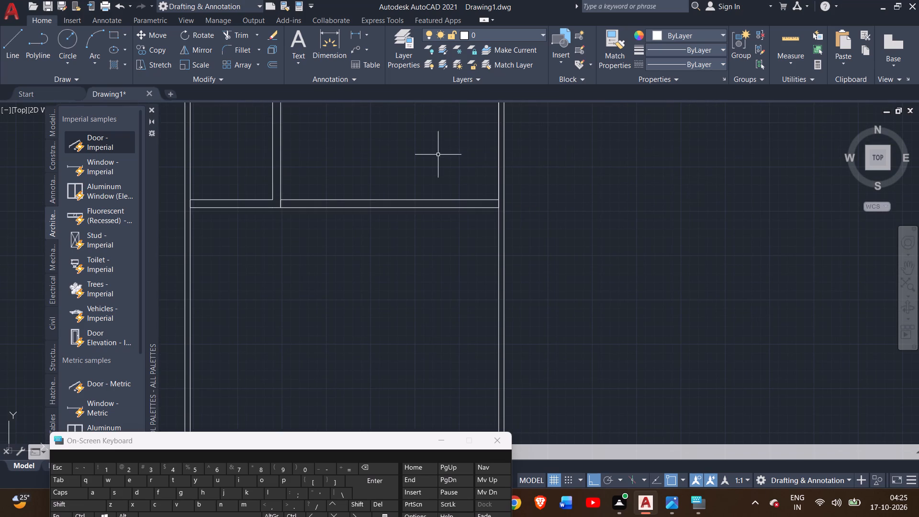
click(8, 58)
scroll(508, 200, up, 2)
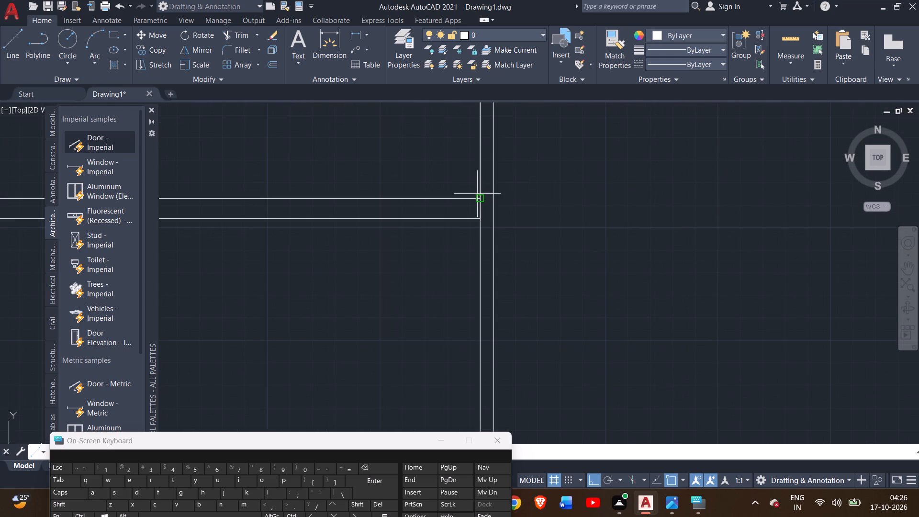
click(478, 196)
scroll(358, 206, down, 2)
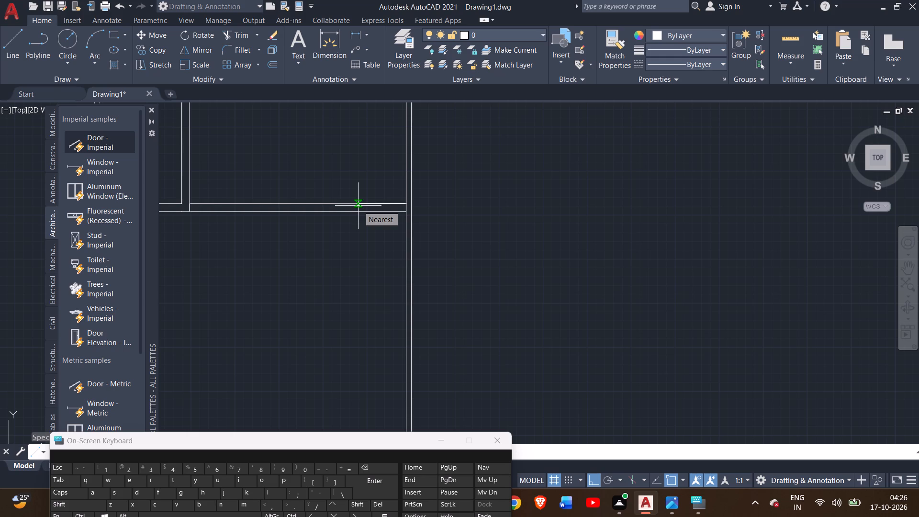
key(7)
key(apostrophe)
key(2)
key(shift+quotedbl)
key(Return)
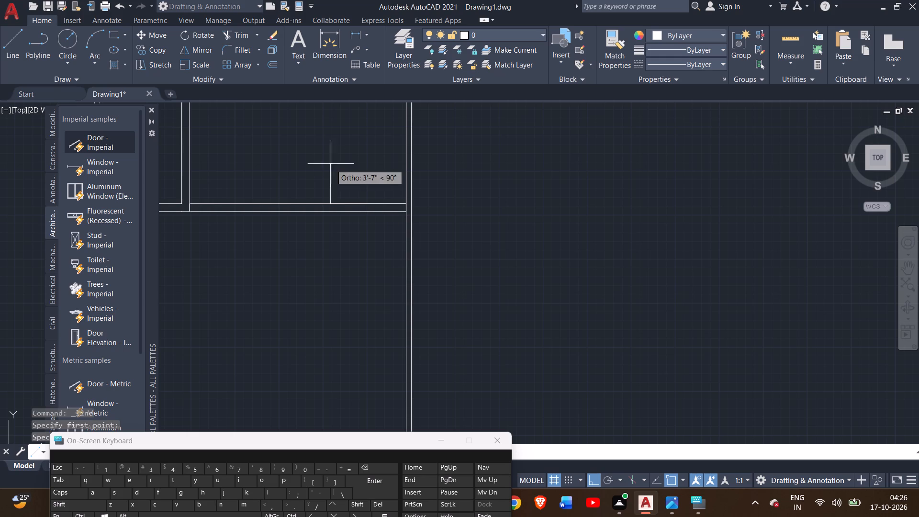
scroll(323, 157, up, 2)
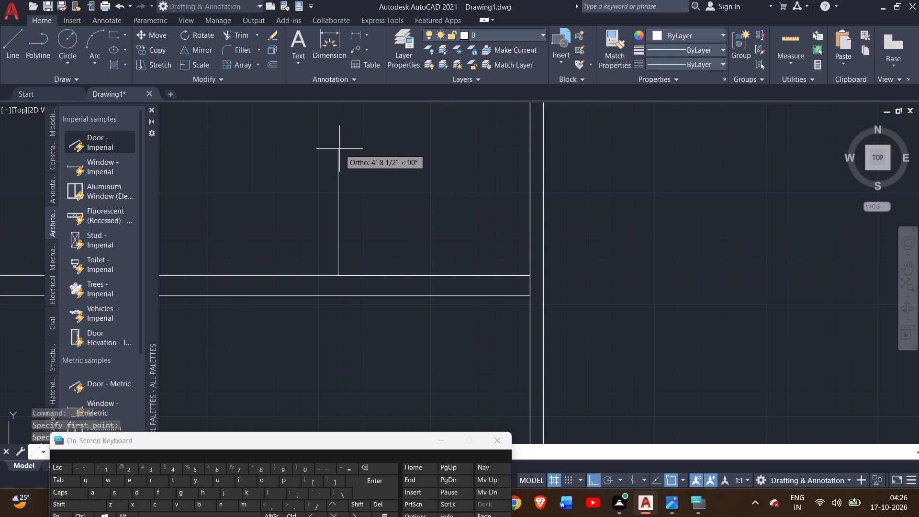
text(5')
key(Return)
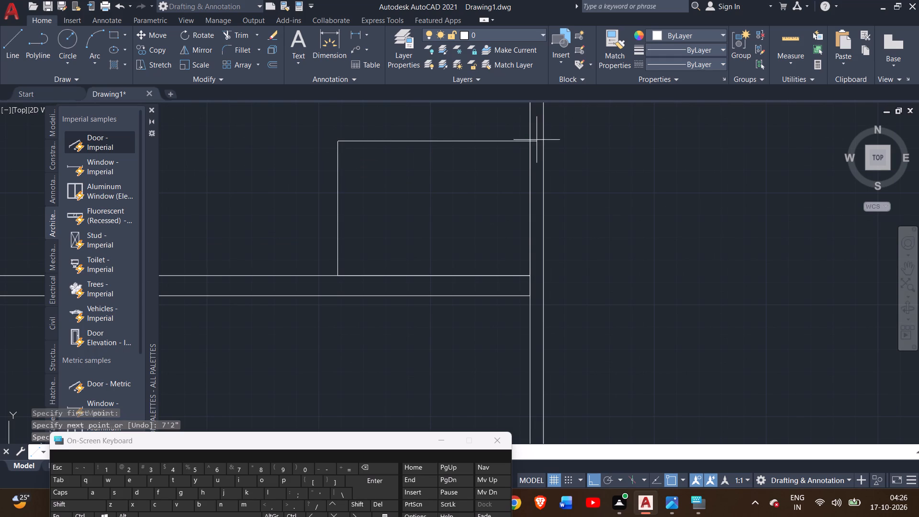
click(527, 139)
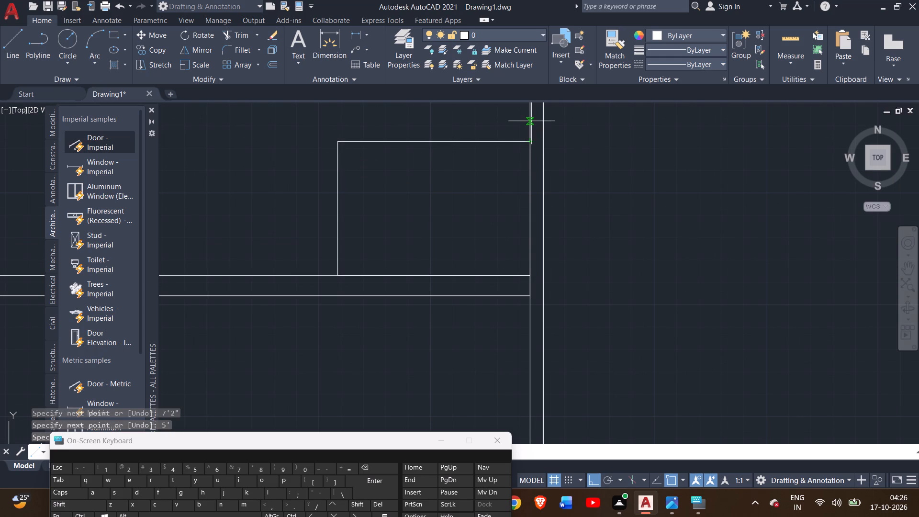
Continue with the toilet's outer wall face, 9" above and 9" left of the inner outline, running down to the dining wall, and end the line.
key(9)
key(shift+quotedbl)
key(Return)
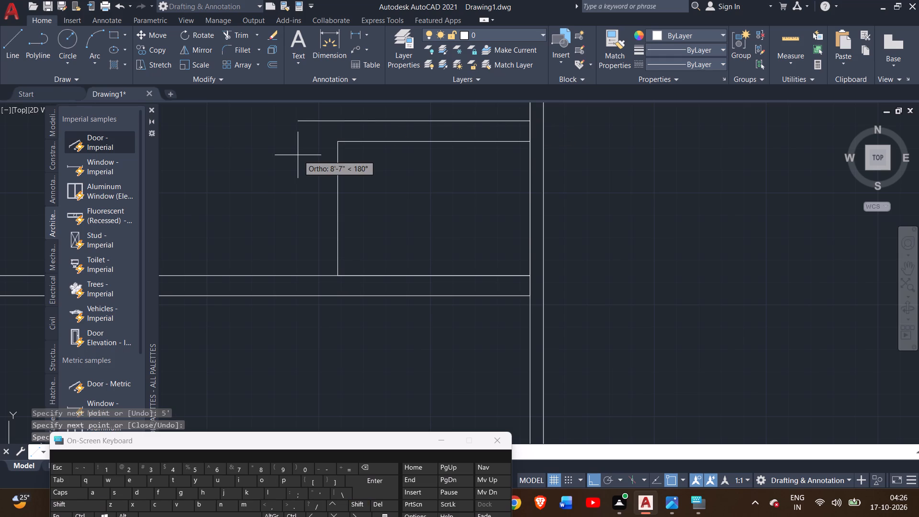
click(336, 121)
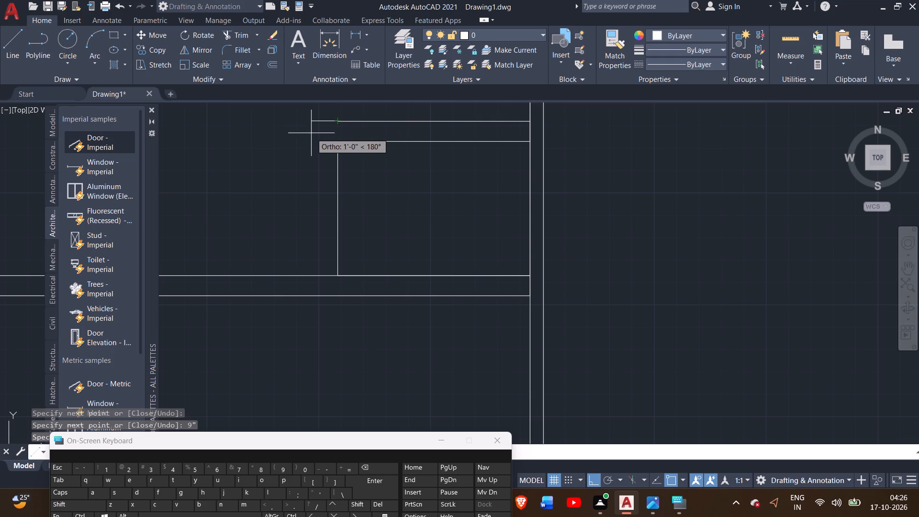
key(9)
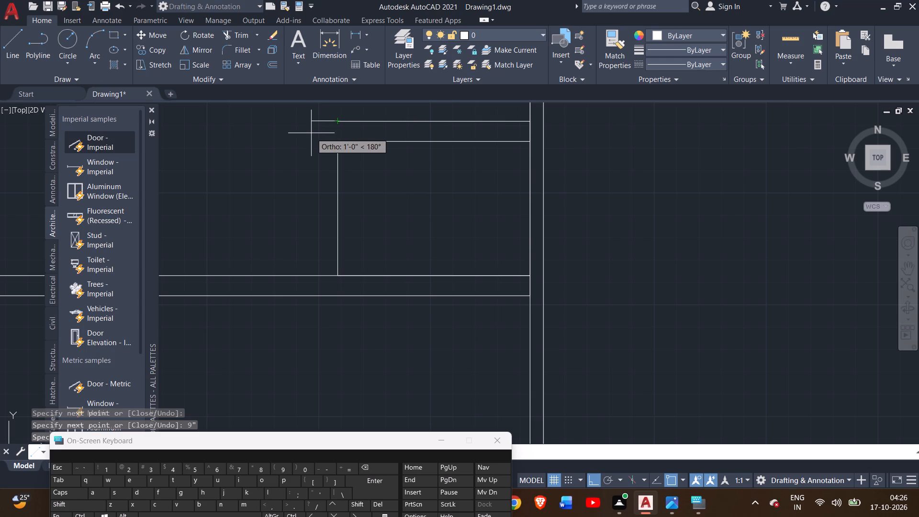
text(:')
key(Return)
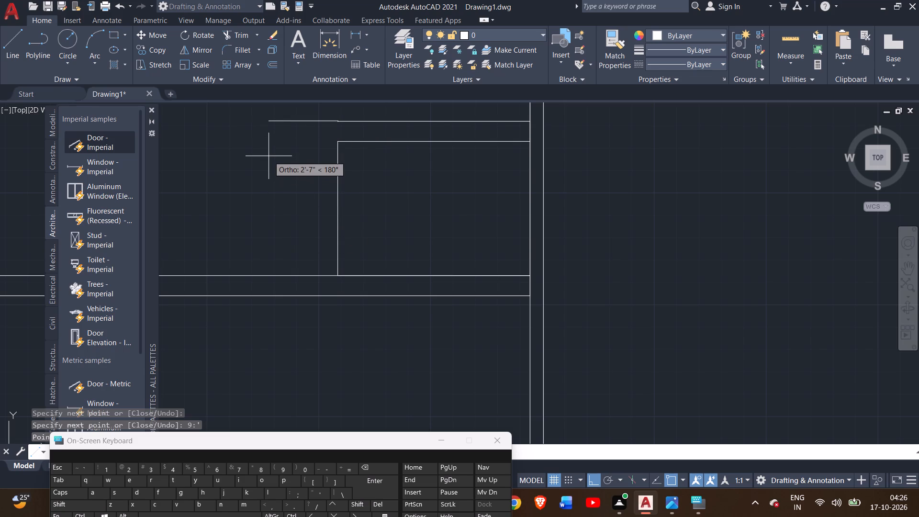
key(9)
key(shift+quotedbl)
key(Return)
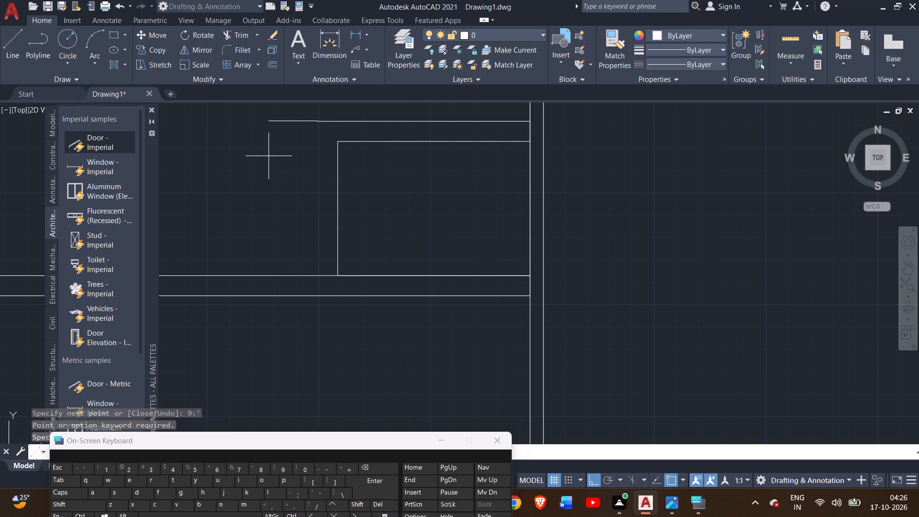
click(318, 273)
right_click(315, 265)
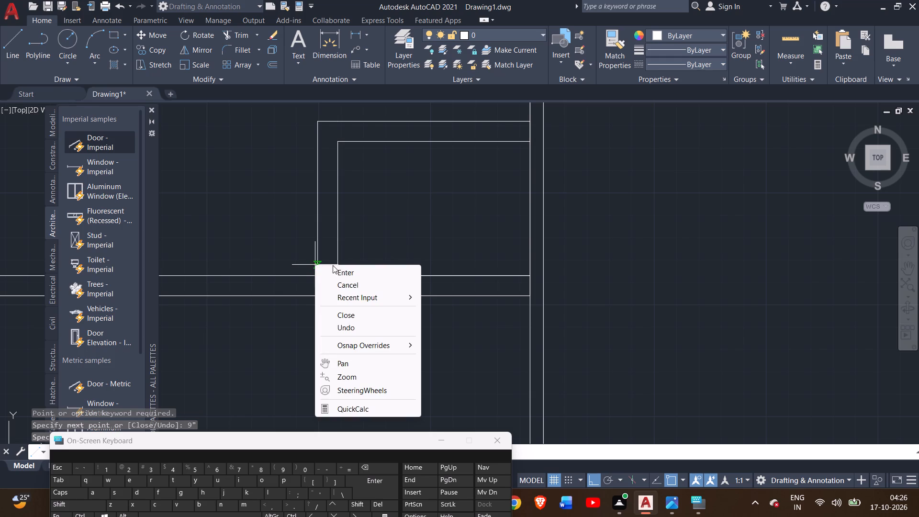
click(336, 265)
click(353, 271)
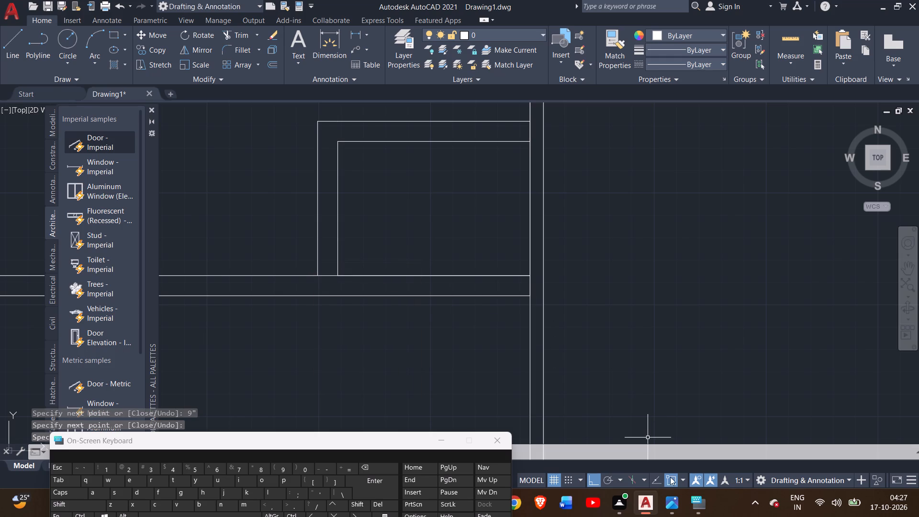
Check the guest room and drawing room layout on the reference plan in Photos, and return to the area below the toilet in AutoCAD.
click(673, 504)
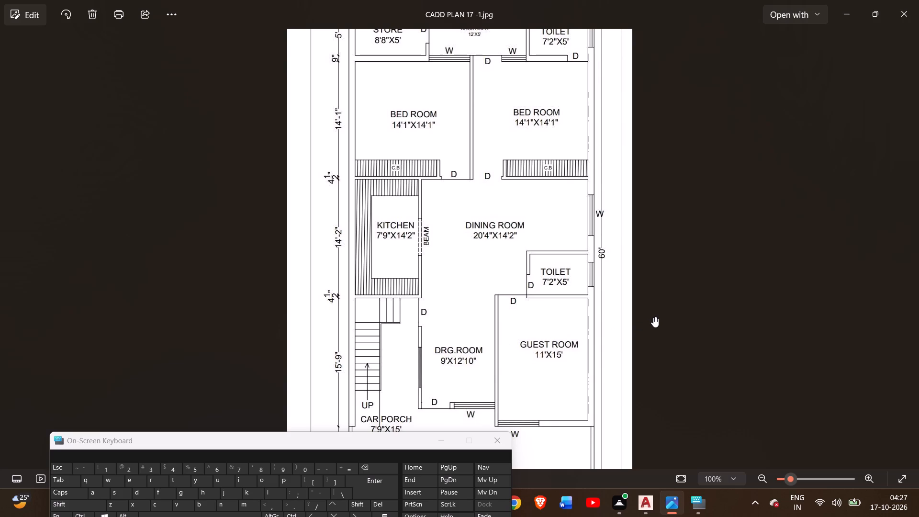
click(653, 317)
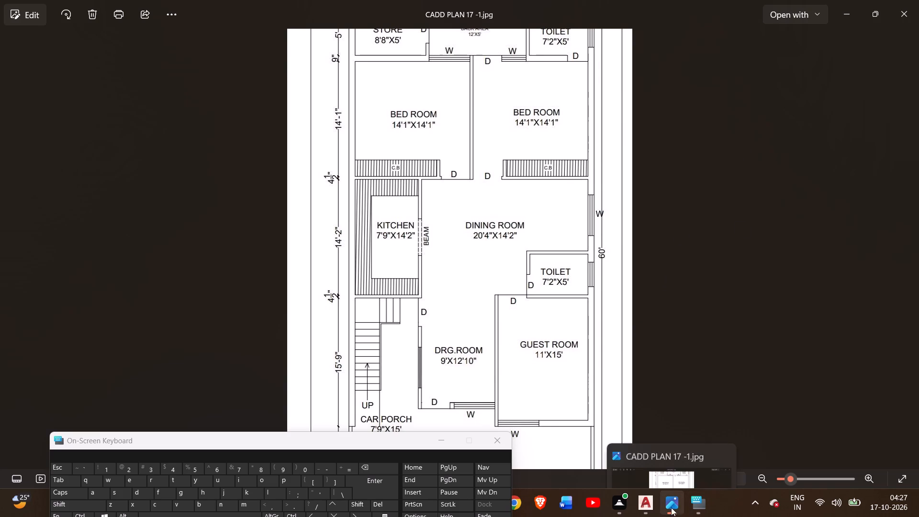
click(649, 504)
scroll(496, 336, down, 2)
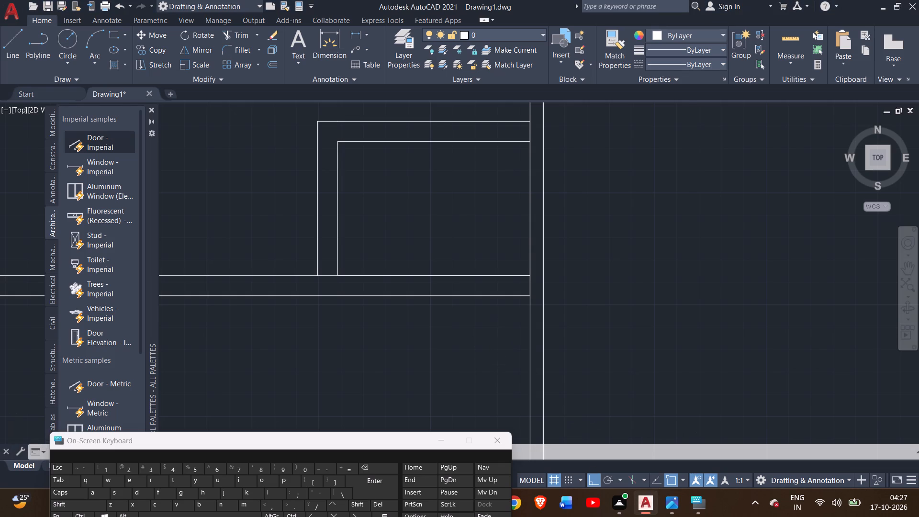
middle_drag(496, 336, 556, 214)
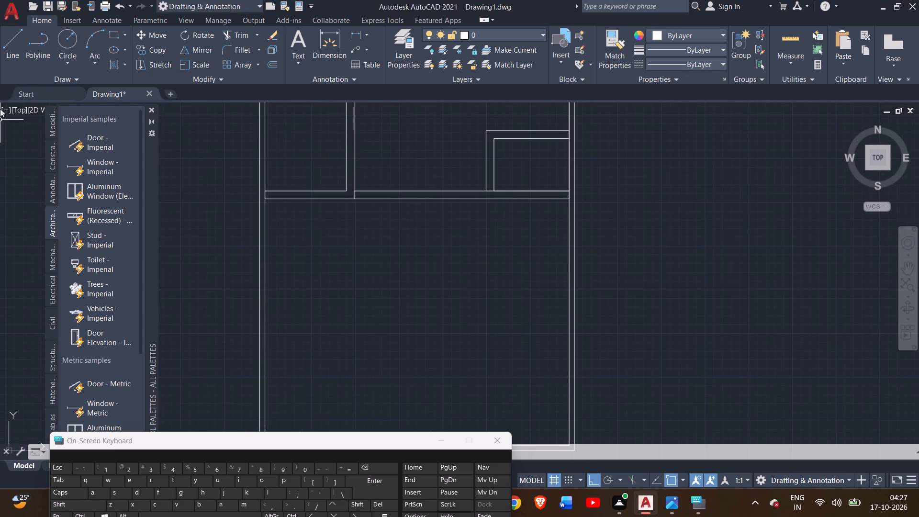
Draw the drawing room outline from the kitchen's outer bottom right corner: 12'10" down, across to align with the toilet's outer left face, and up to the dining wall.
click(22, 44)
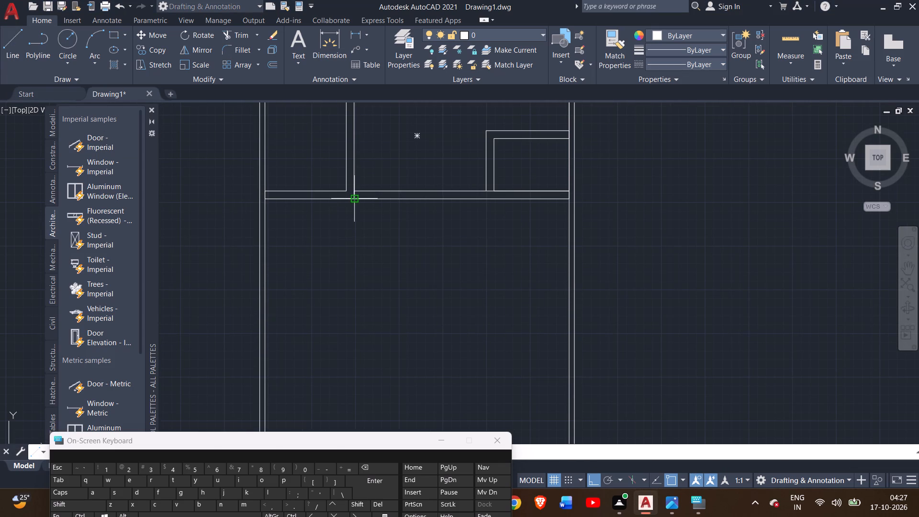
click(354, 202)
scroll(353, 310, down, 1)
middle_drag(353, 310, 347, 247)
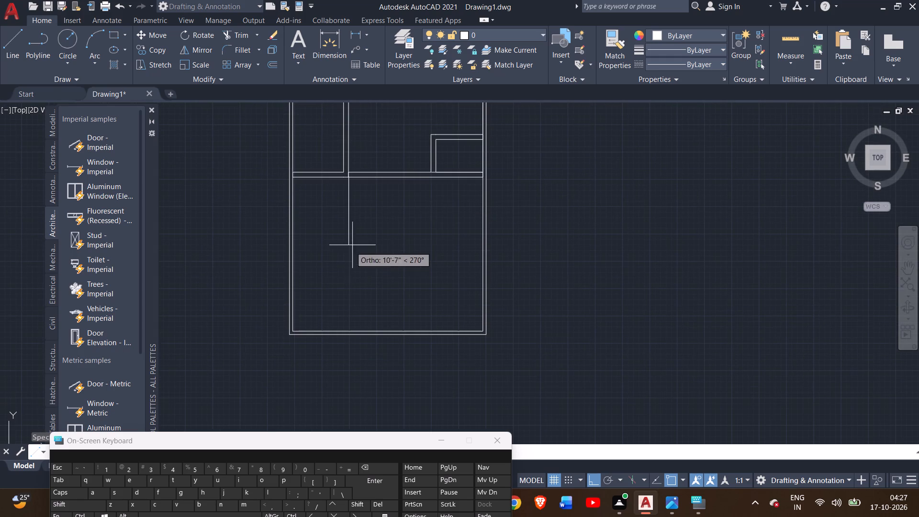
click(669, 502)
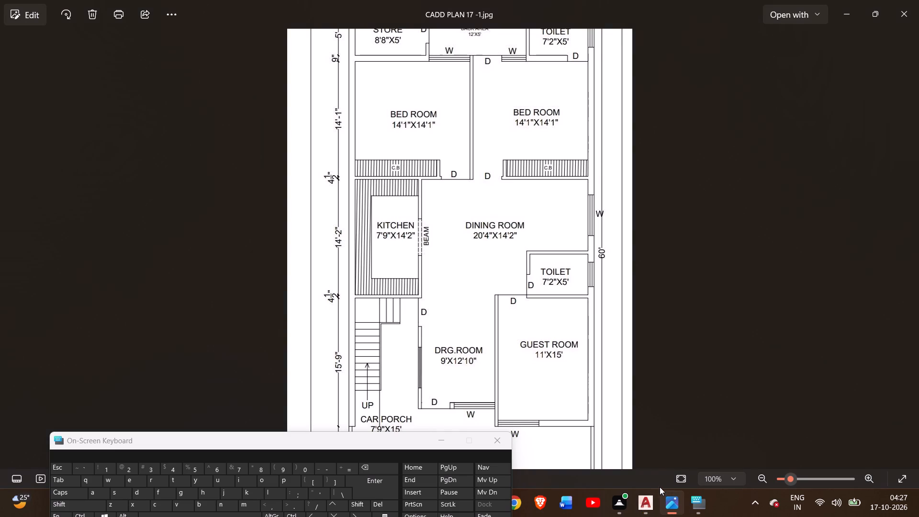
click(845, 18)
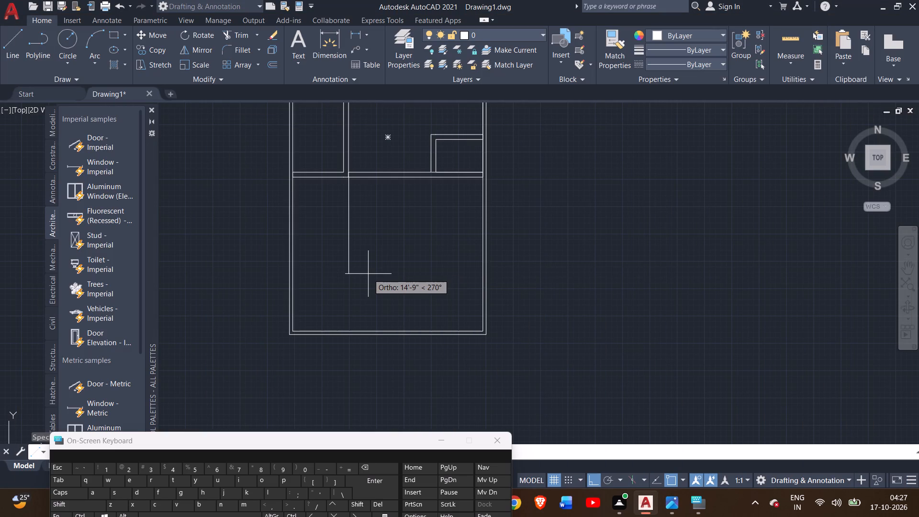
text(12)
text('10)
key(shift+quotedbl)
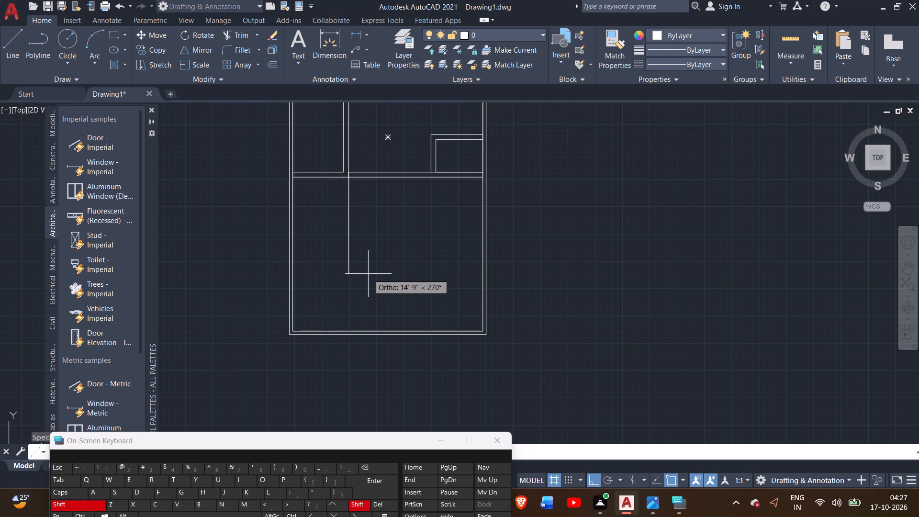
key(Return)
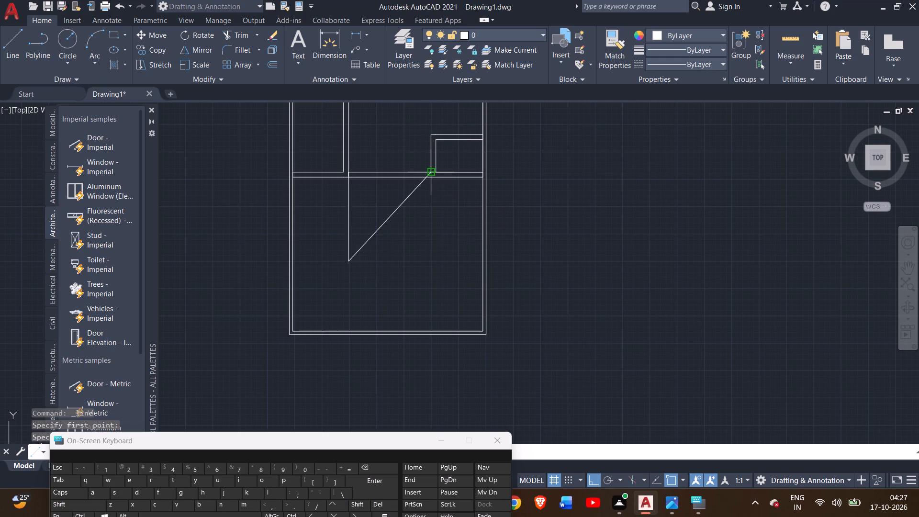
click(430, 263)
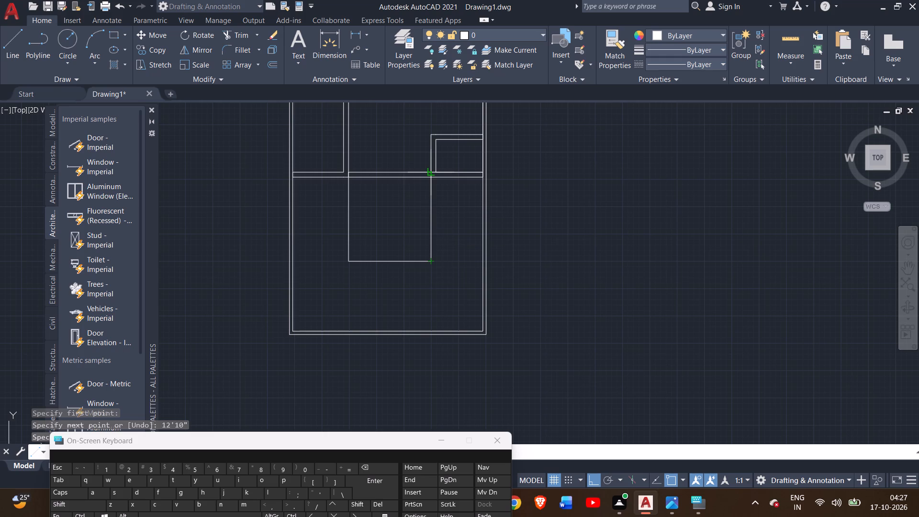
click(432, 169)
right_click(432, 169)
click(449, 179)
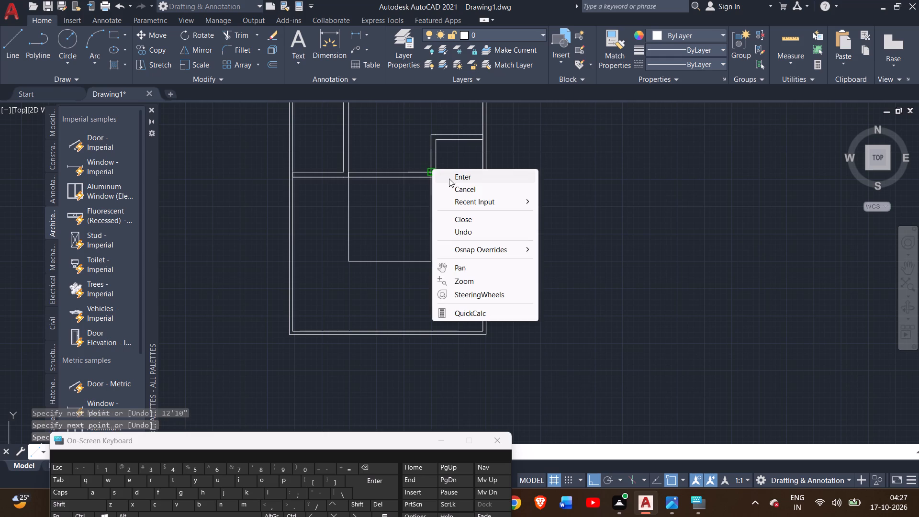
Trim both faces of the dining wall between the kitchen wall and the drawing room's right side line.
click(242, 36)
click(378, 174)
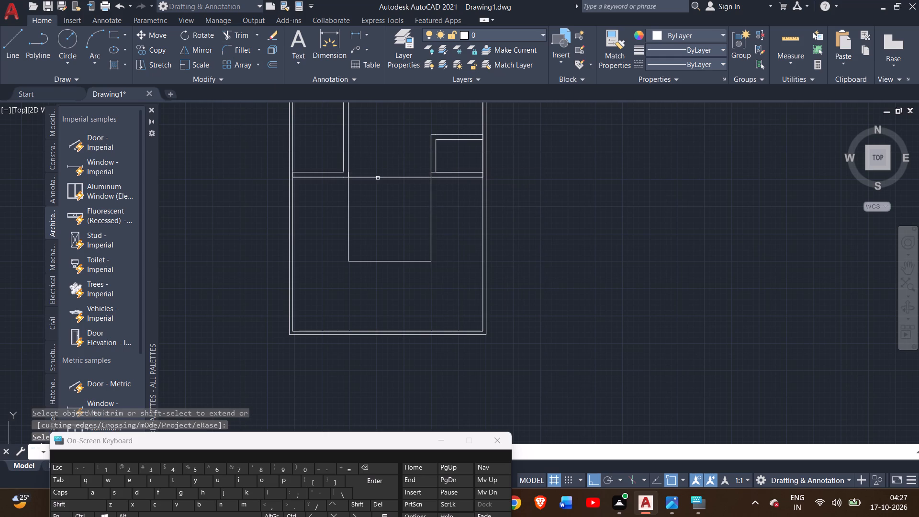
click(381, 176)
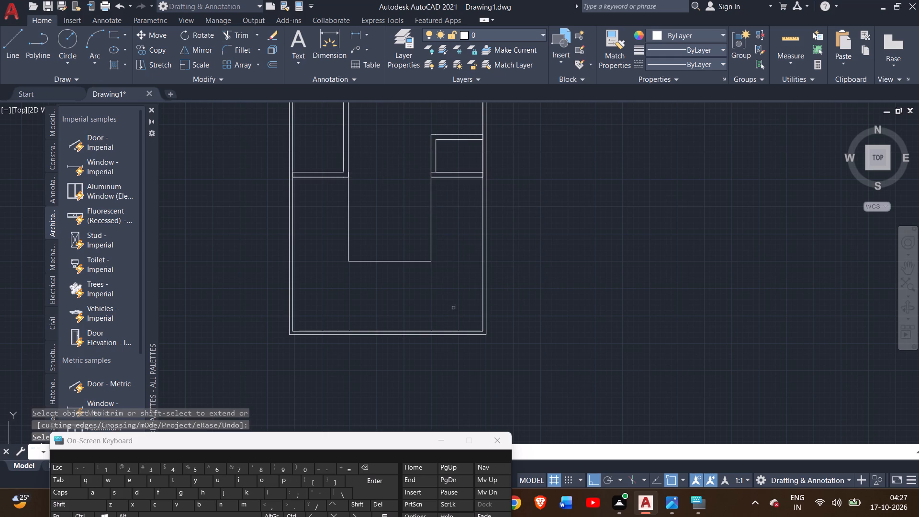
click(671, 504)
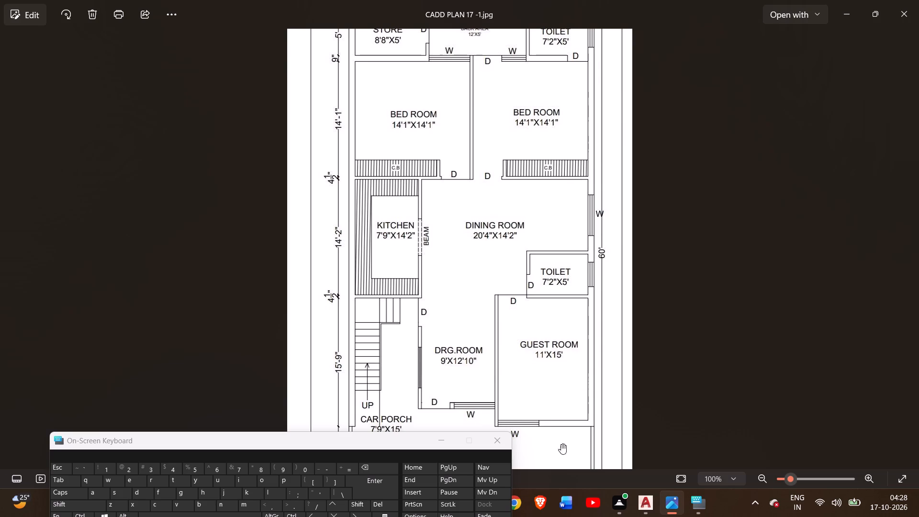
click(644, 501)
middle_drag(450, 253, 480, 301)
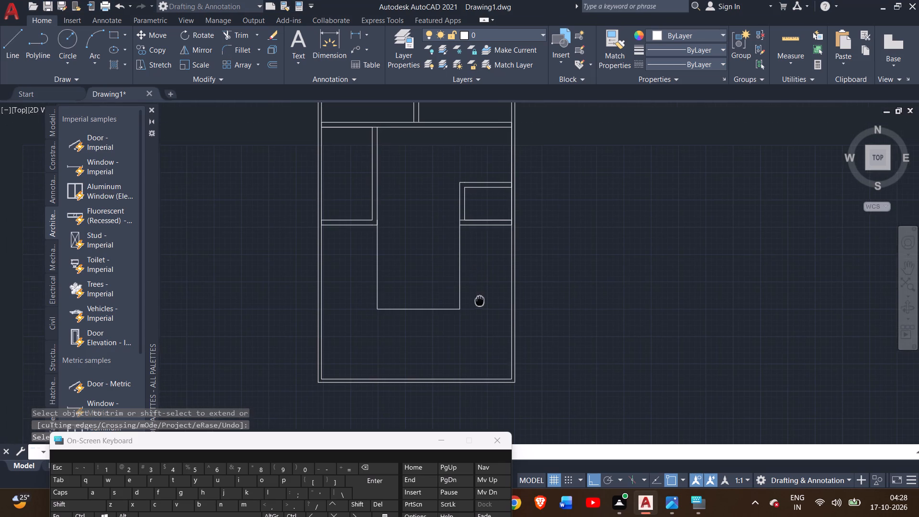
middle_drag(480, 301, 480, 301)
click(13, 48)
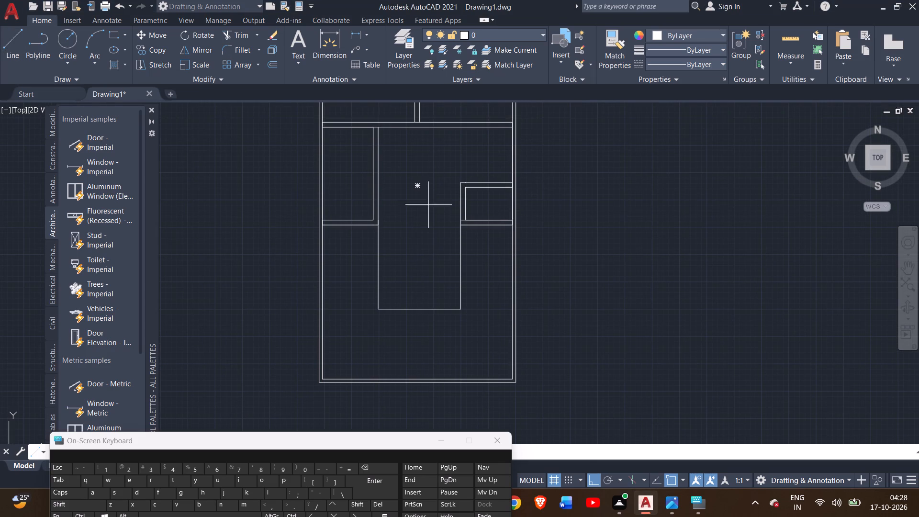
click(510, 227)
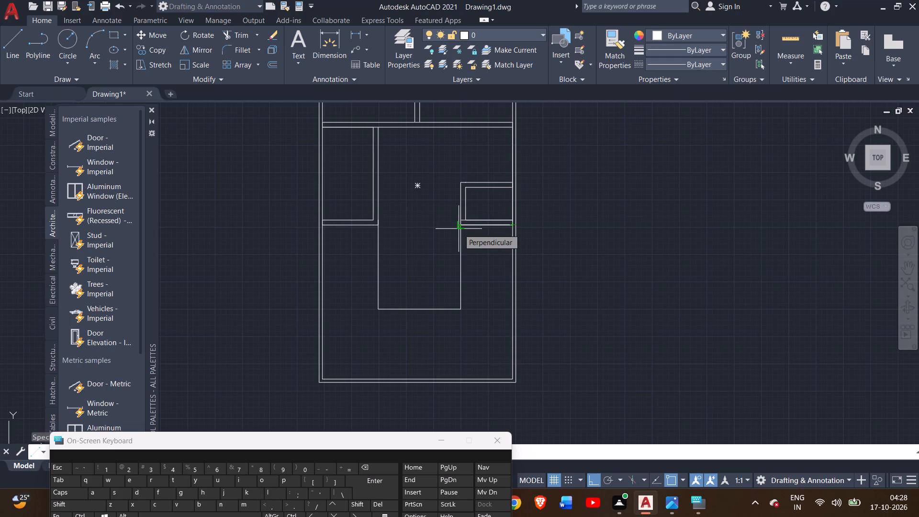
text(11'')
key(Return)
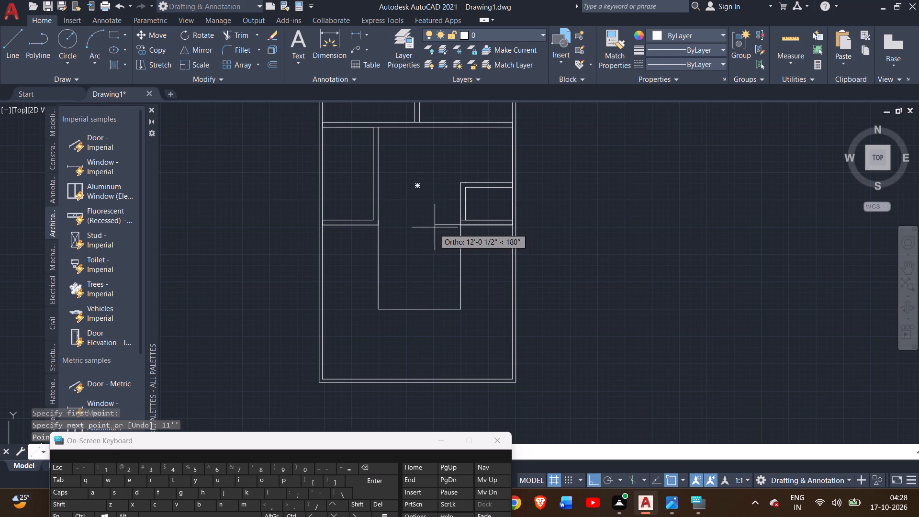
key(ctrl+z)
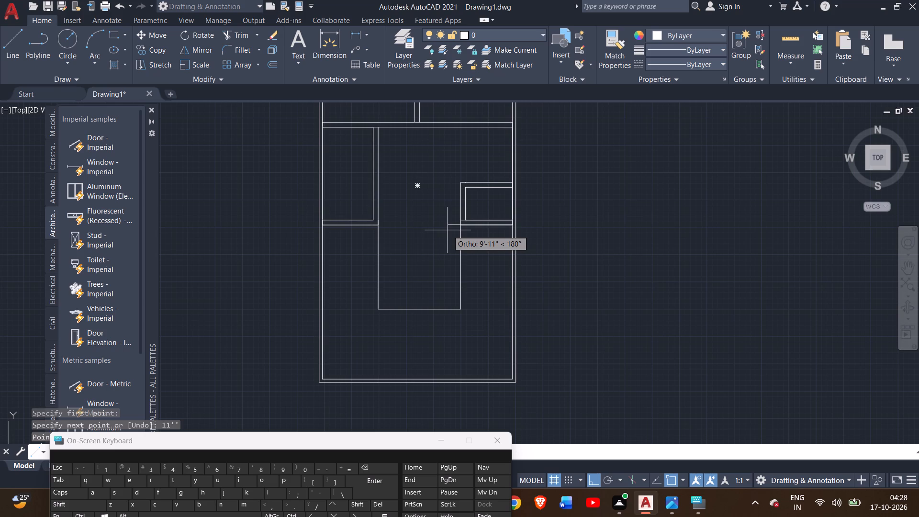
Draw the guest room wall line from the dining wall's lower right corner: 11' left, and down to the drawing room's bottom line.
click(13, 63)
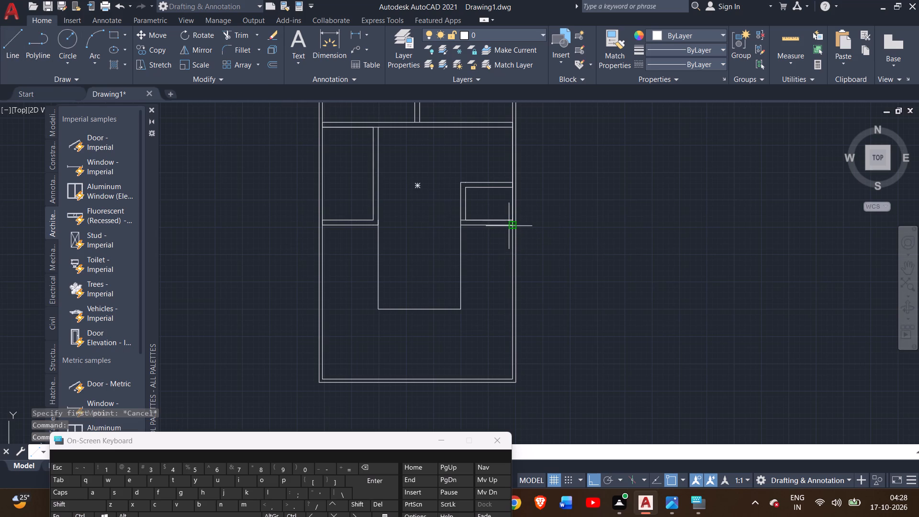
click(514, 225)
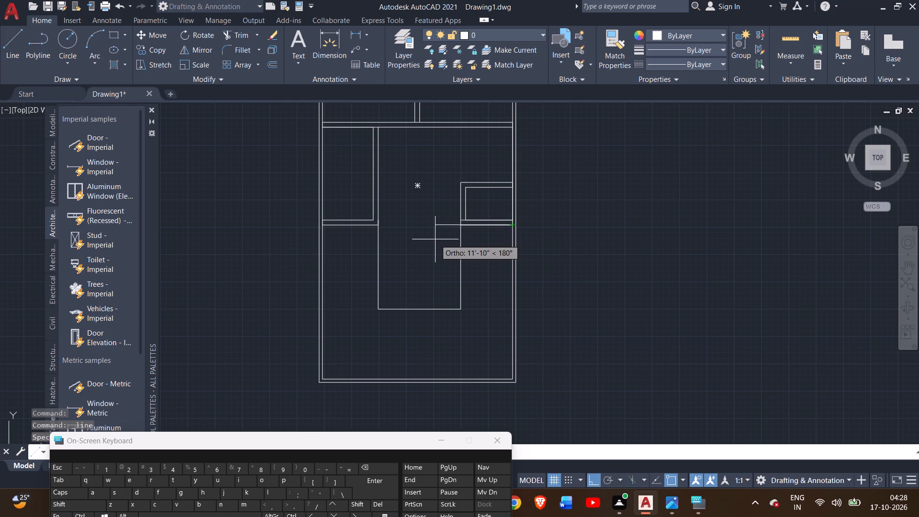
text(11')
key(Return)
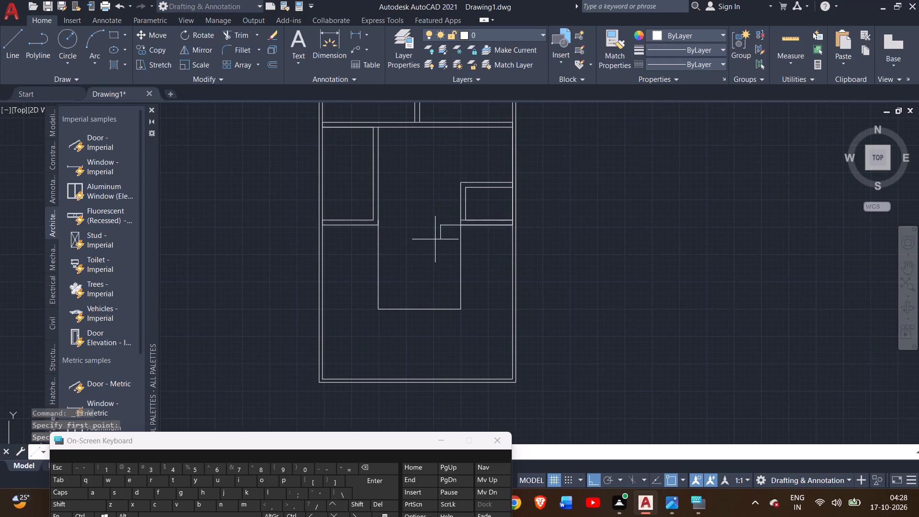
click(439, 306)
right_click(439, 306)
click(464, 314)
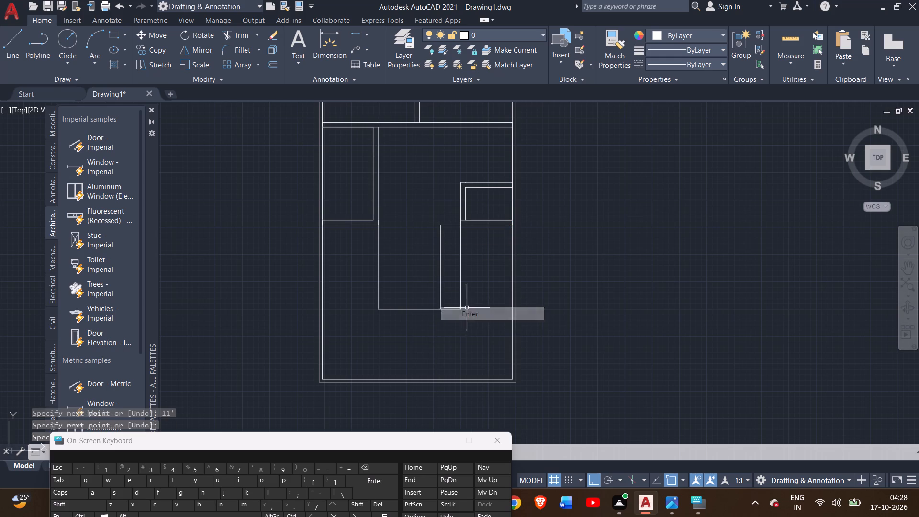
Delete the drawing room's former right side line below the toilet, and trim the bottom line's overhang beyond the 11' guest room wall line.
click(460, 262)
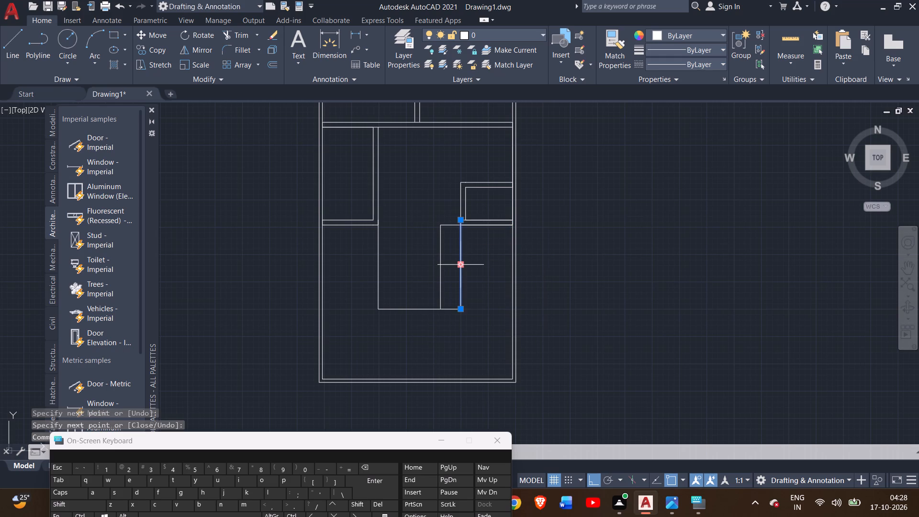
key(Delete)
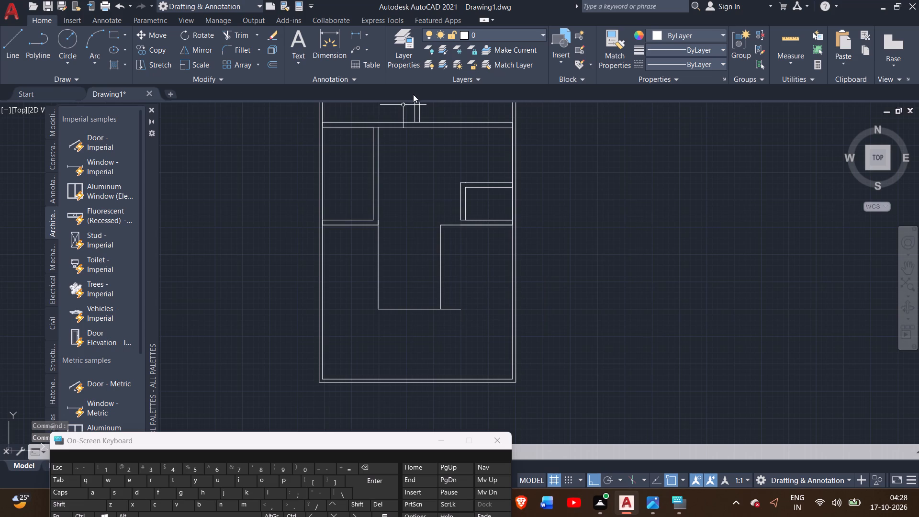
click(237, 38)
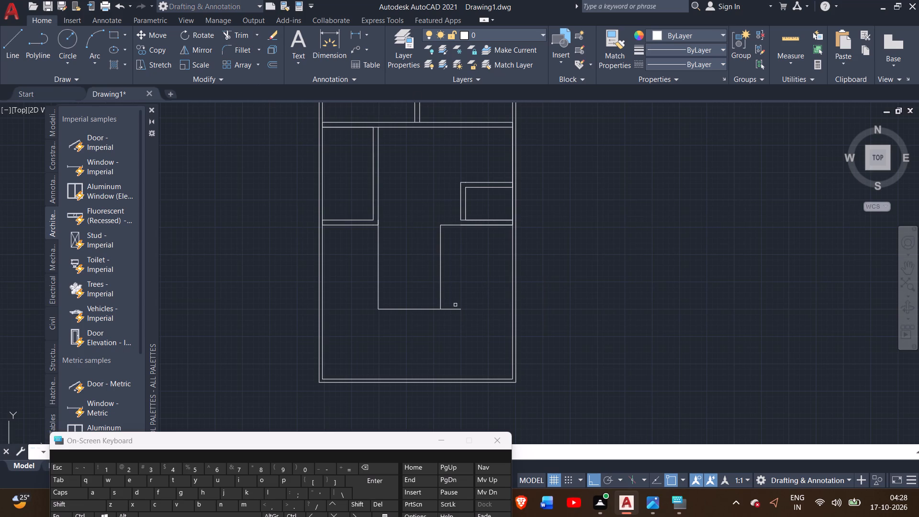
click(456, 309)
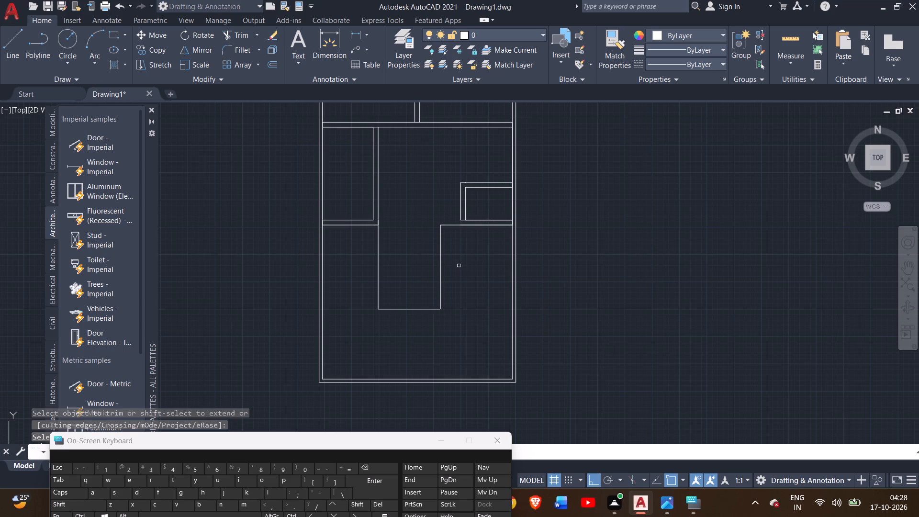
Check the drawing room and guest room sizes on the reference plan in Photos, and measure the drawn drawing room's width in AutoCAD.
click(669, 498)
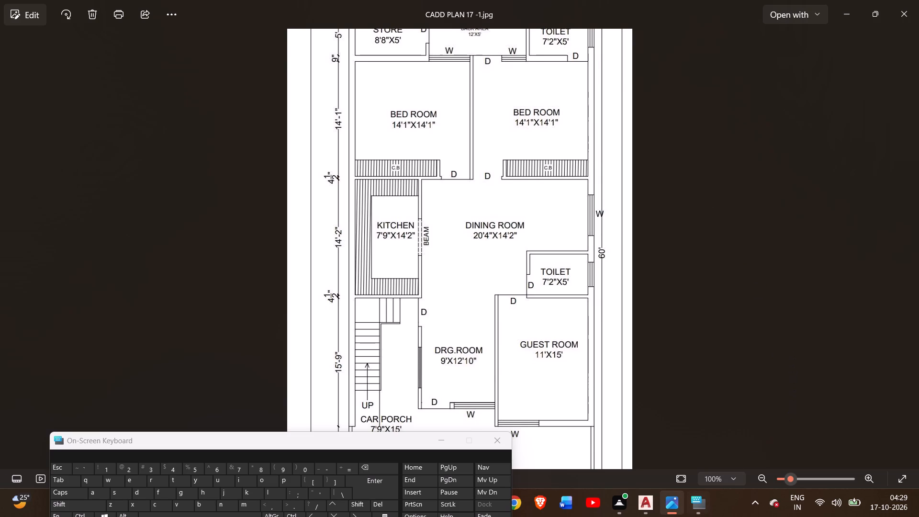
click(642, 503)
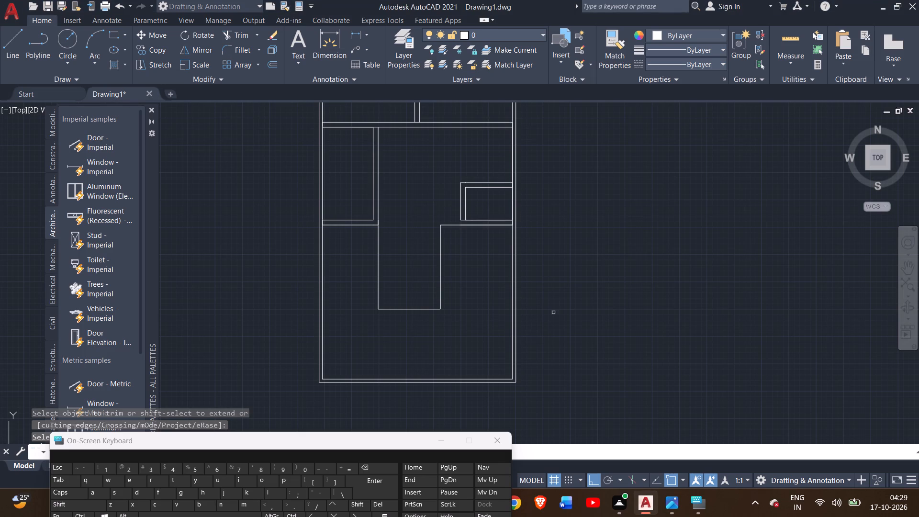
middle_drag(554, 308, 639, 274)
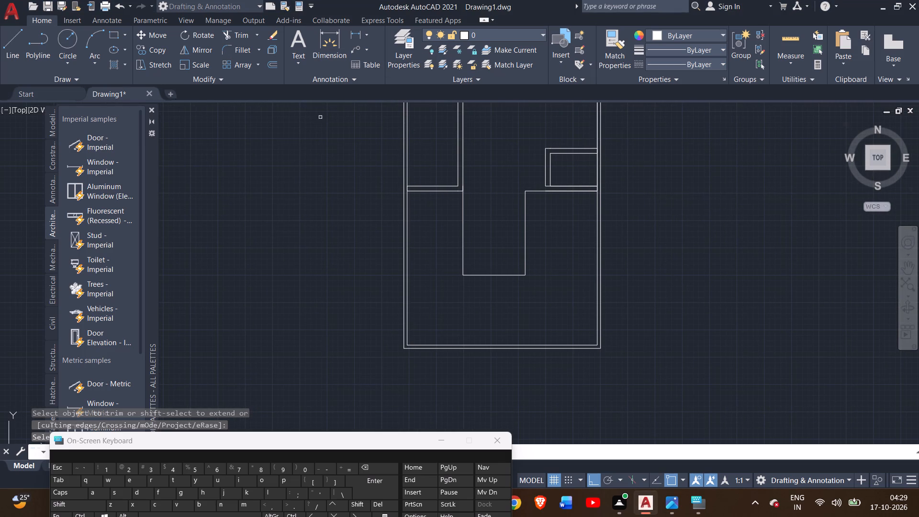
click(10, 40)
scroll(462, 201, up, 3)
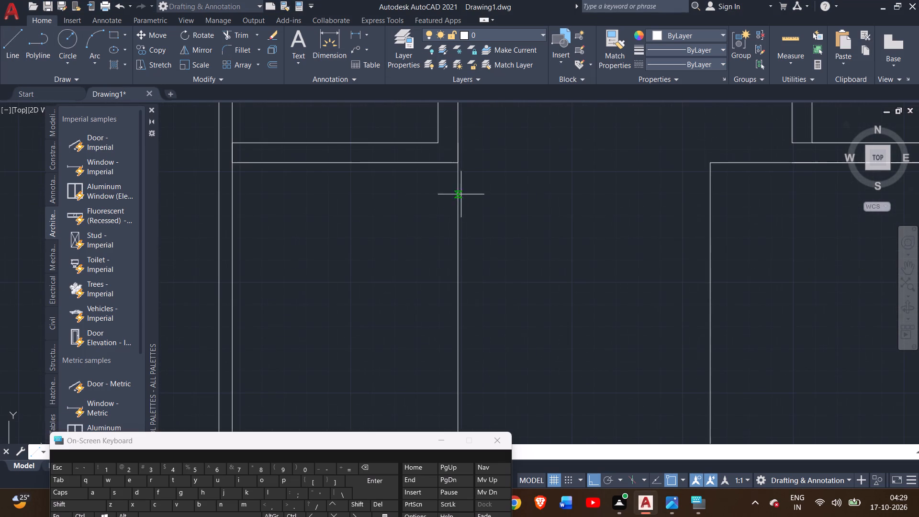
click(322, 48)
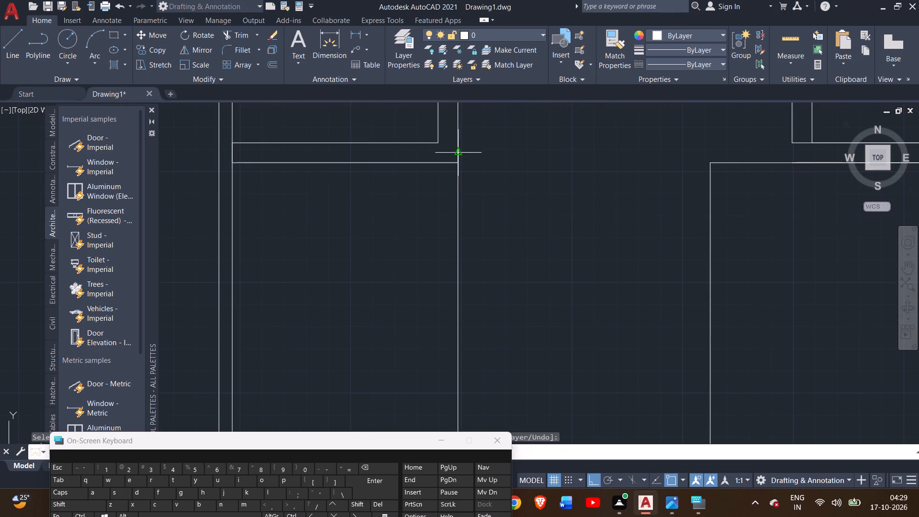
click(455, 165)
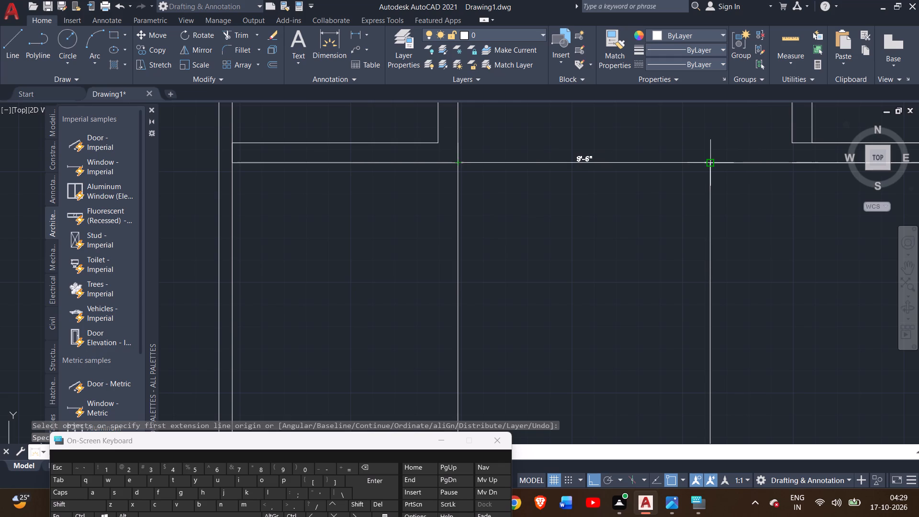
scroll(712, 165, up, 1)
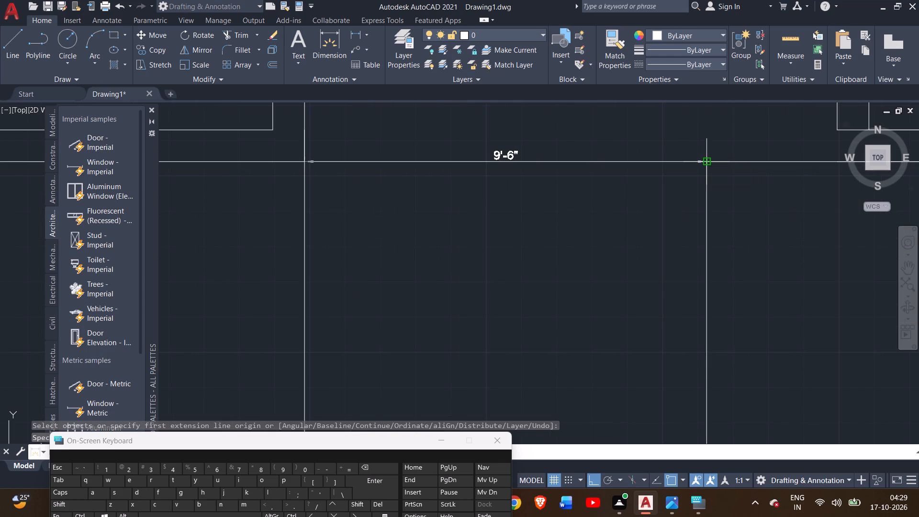
right_click(661, 168)
click(692, 170)
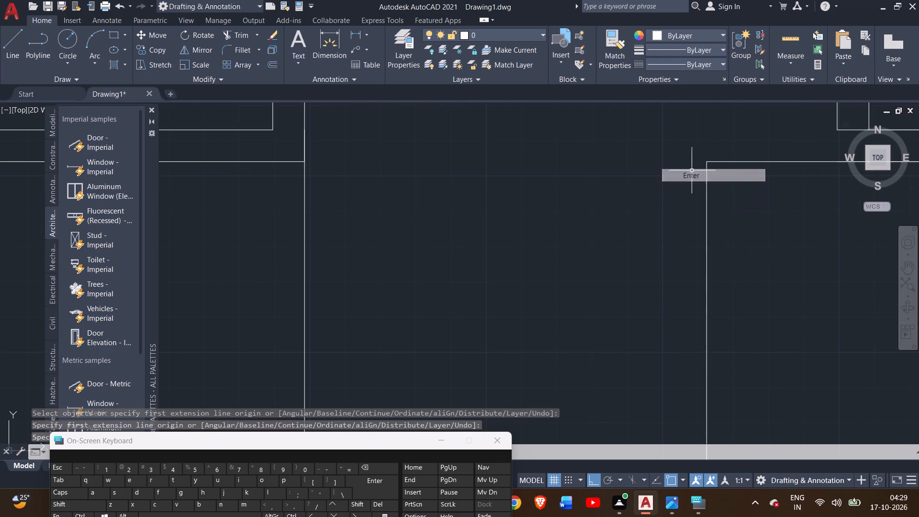
click(672, 506)
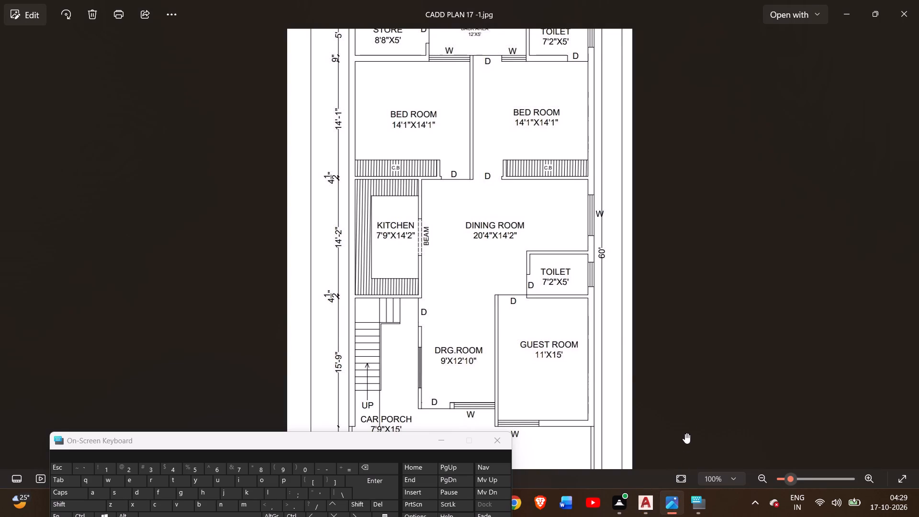
click(638, 500)
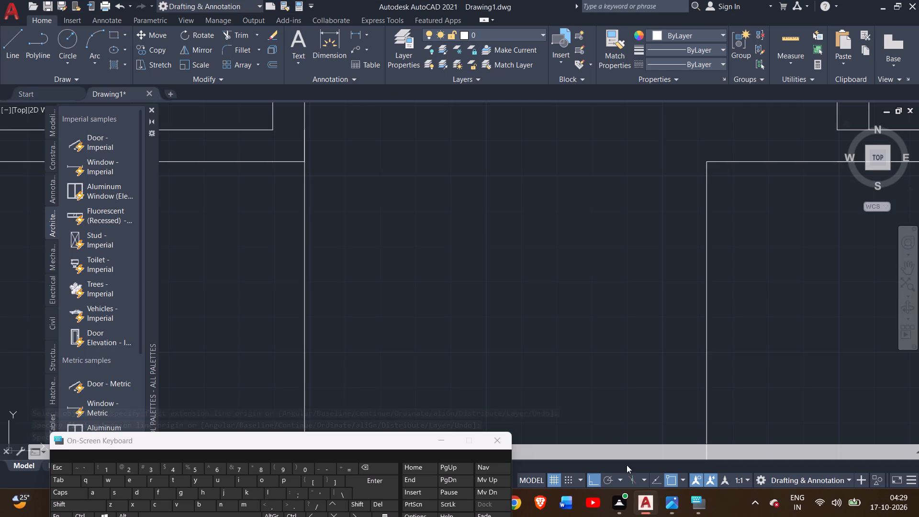
scroll(594, 270, down, 2)
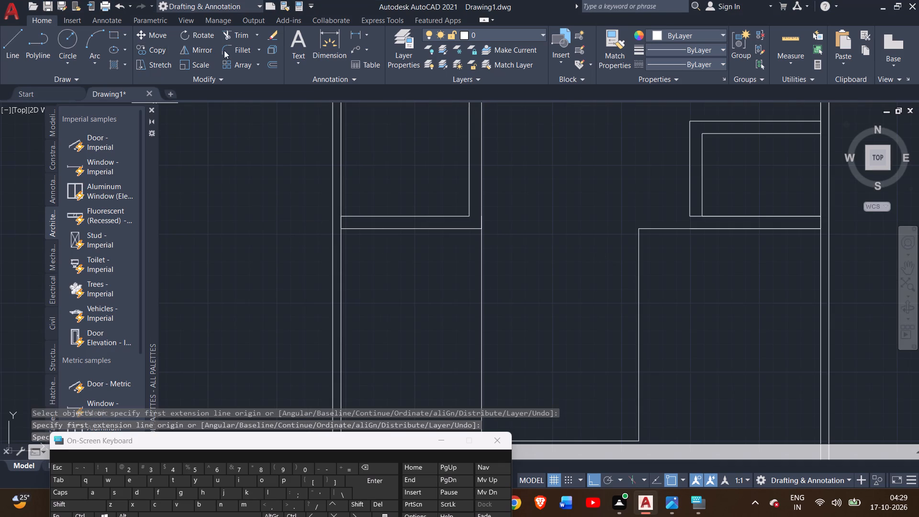
Measure the drawing room's width from its left side line to the guest room wall line.
click(319, 40)
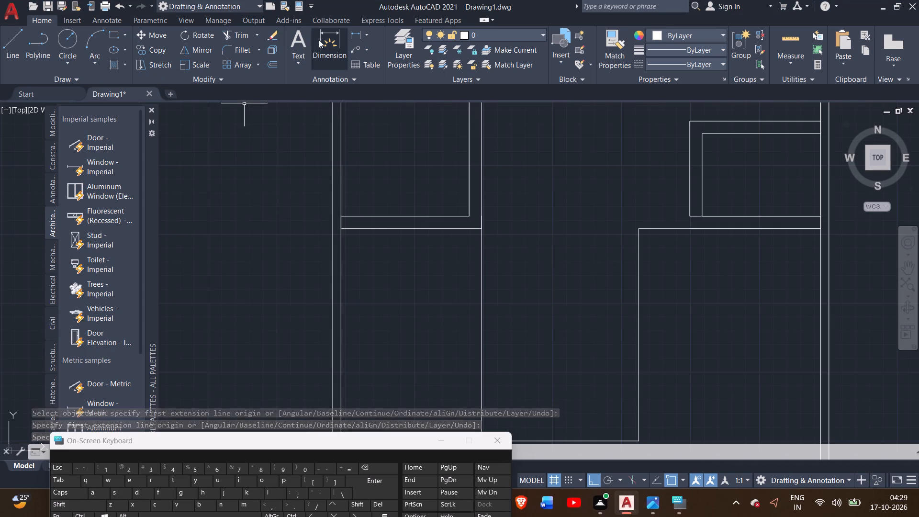
click(480, 231)
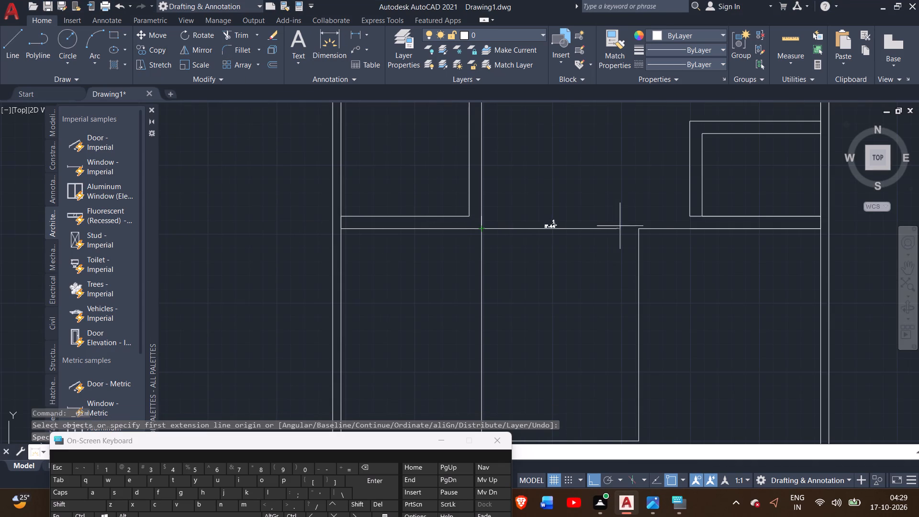
scroll(638, 228, up, 2)
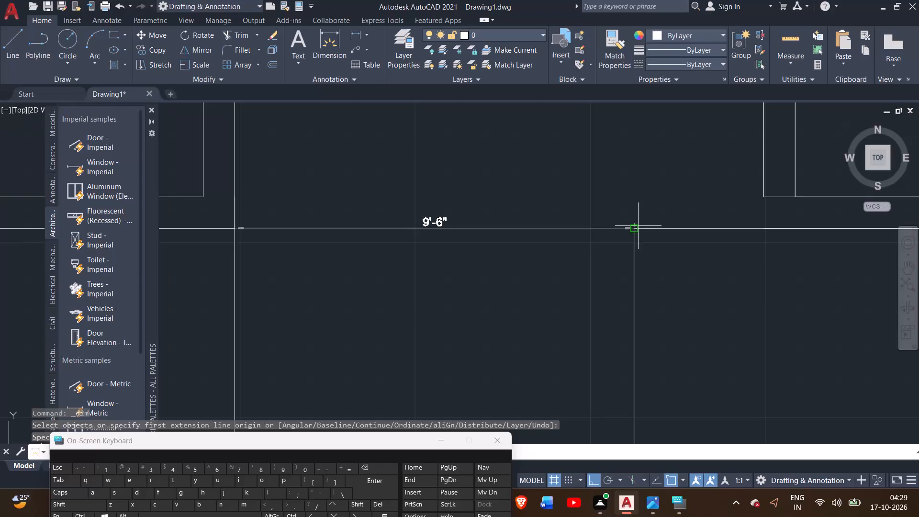
right_click(612, 201)
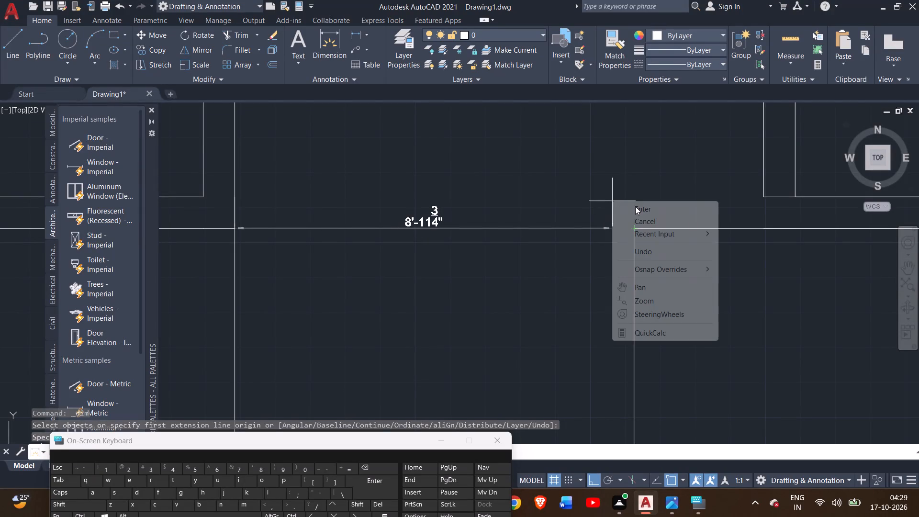
click(635, 206)
Offset the guest room wall line 6" toward the drawing room to form the wall's second face.
click(634, 260)
scroll(605, 279, down, 1)
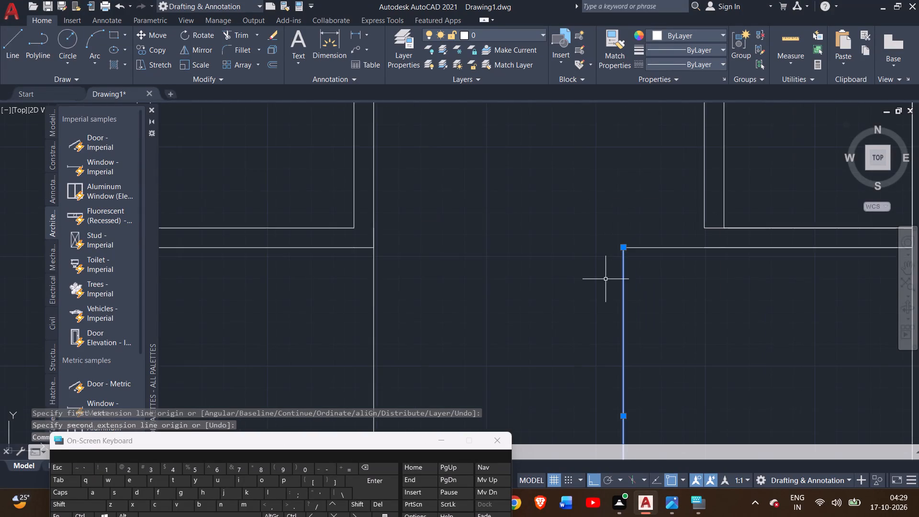
scroll(605, 279, down, 1)
middle_drag(605, 279, 575, 156)
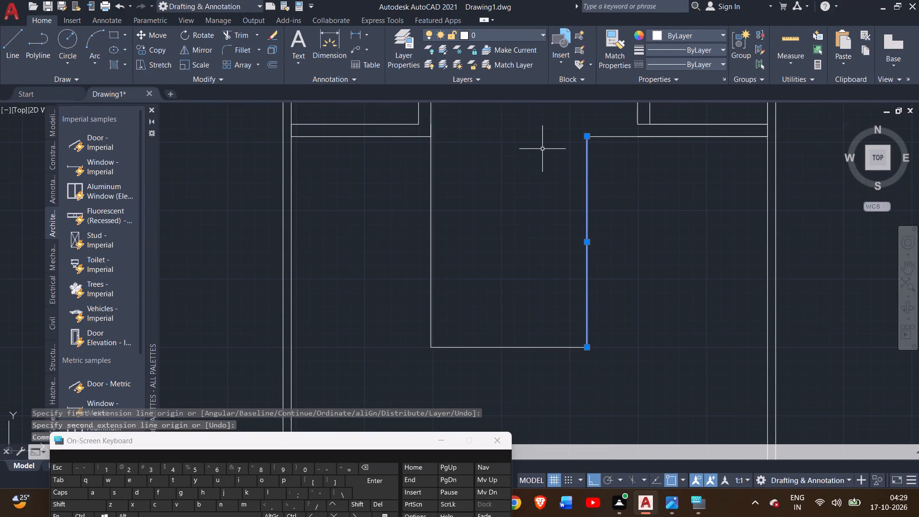
key(o)
text(ff)
key(Return)
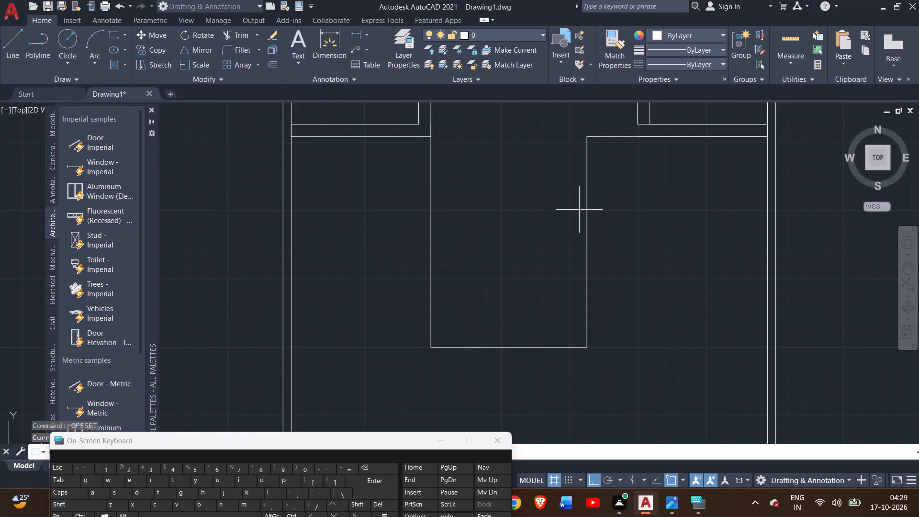
key(6)
key(shift+quotedbl)
key(Return)
click(552, 229)
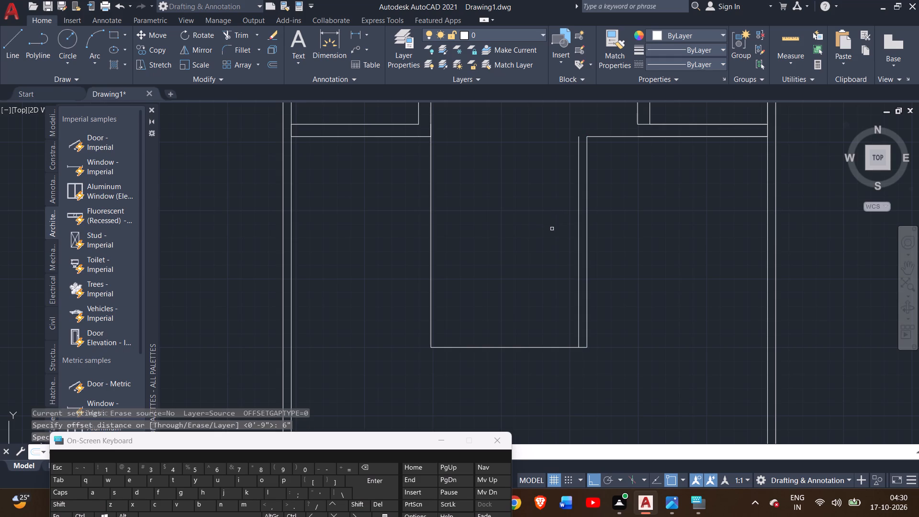
Draw a short line closing the gap between the two guest room wall faces at their top ends.
click(6, 53)
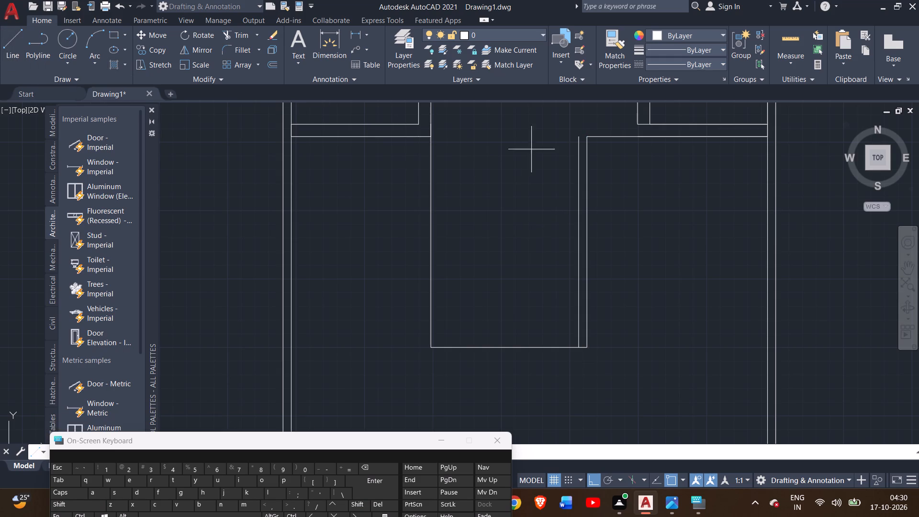
scroll(598, 126, up, 2)
scroll(555, 150, up, 2)
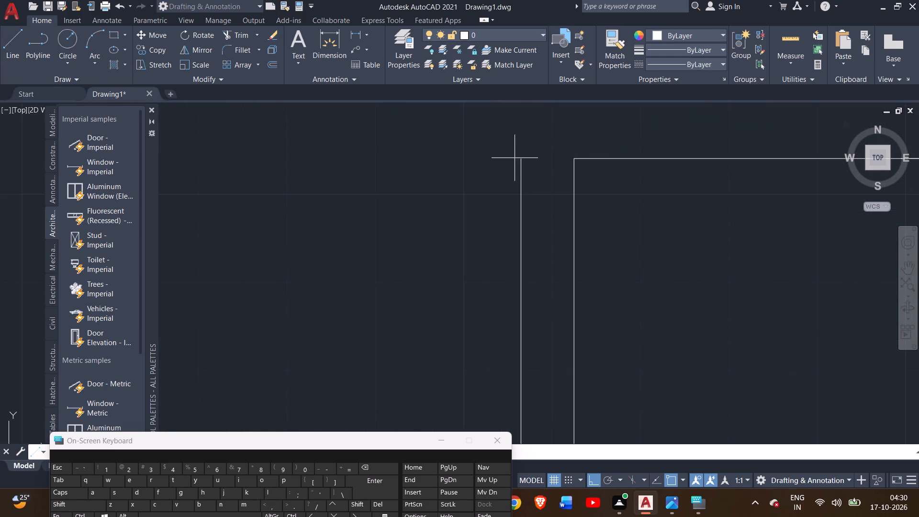
click(520, 159)
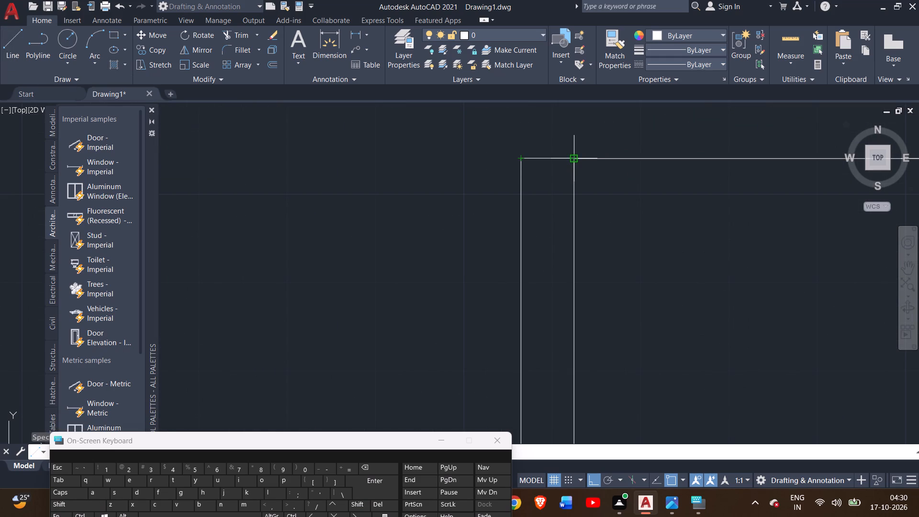
click(575, 157)
right_click(578, 136)
click(594, 145)
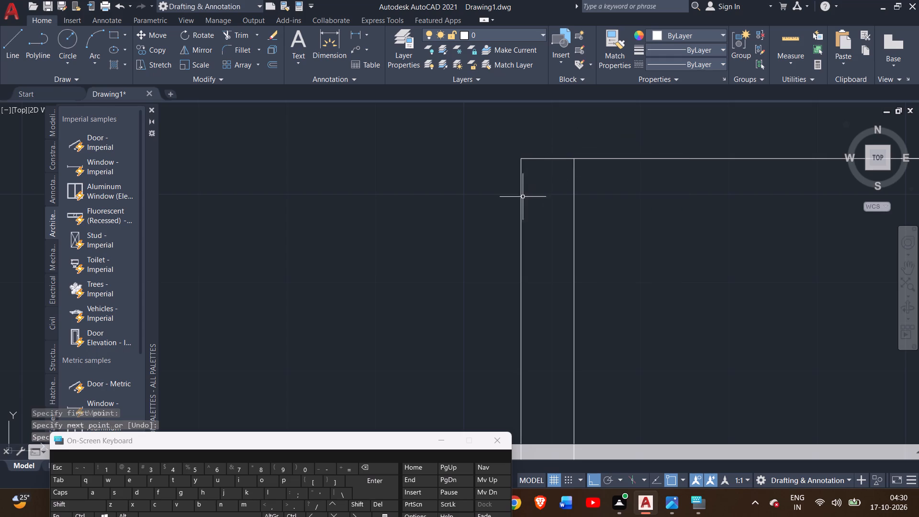
Check the drawing room, guest room and car porch sizes on the reference plan in Photos.
scroll(520, 198, down, 3)
scroll(559, 225, down, 2)
middle_drag(565, 227, 569, 185)
scroll(555, 210, up, 2)
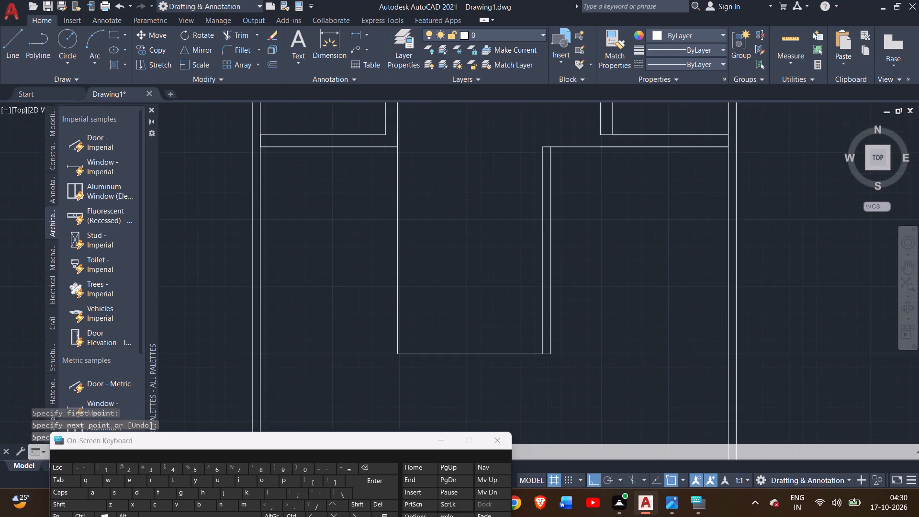
scroll(555, 210, down, 2)
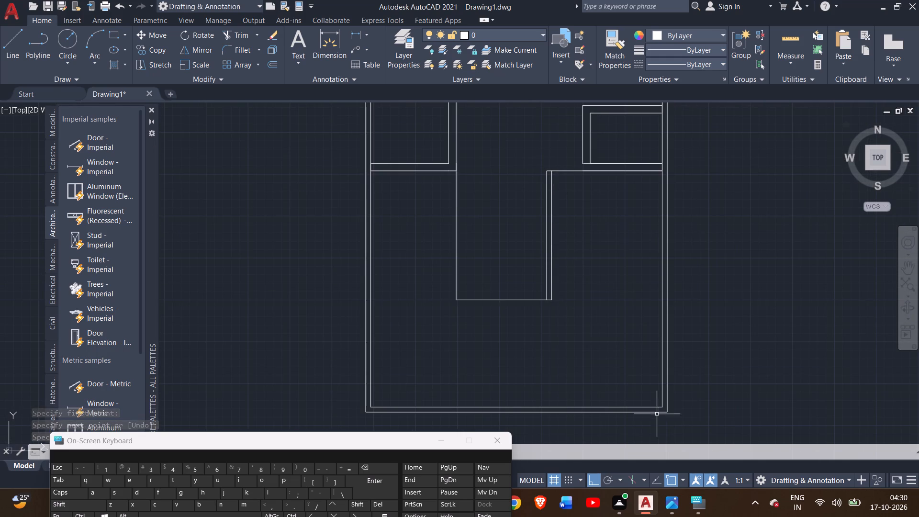
click(671, 503)
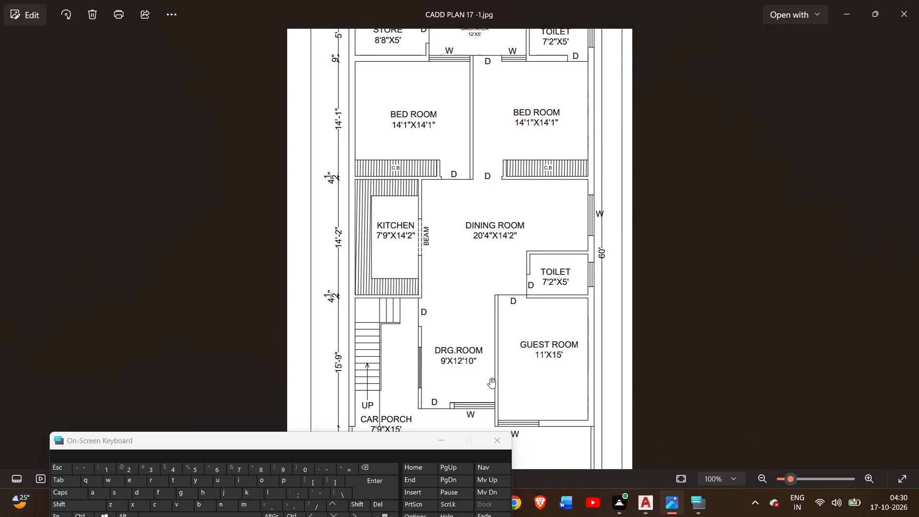
click(660, 363)
click(849, 14)
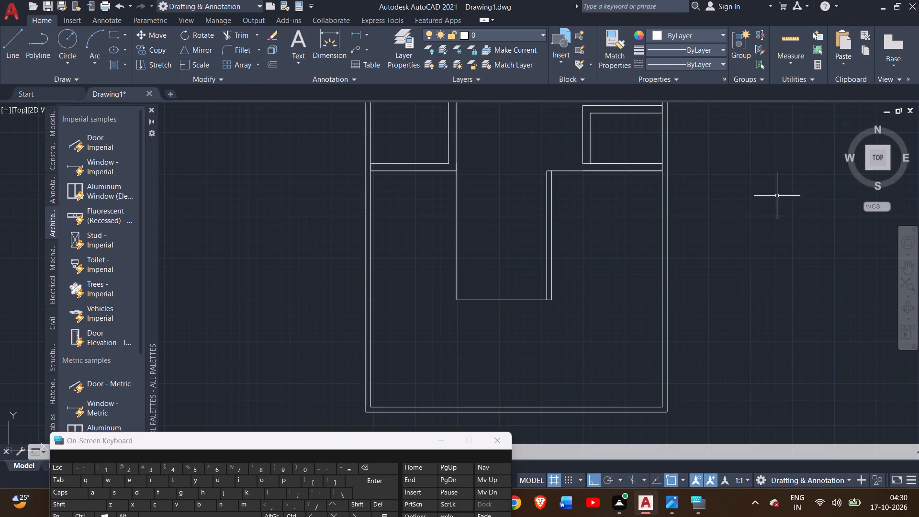
Dimension the length of the drawing room's right wall face, placing the dimension just inside the drawing room.
middle_drag(751, 270, 760, 226)
click(335, 42)
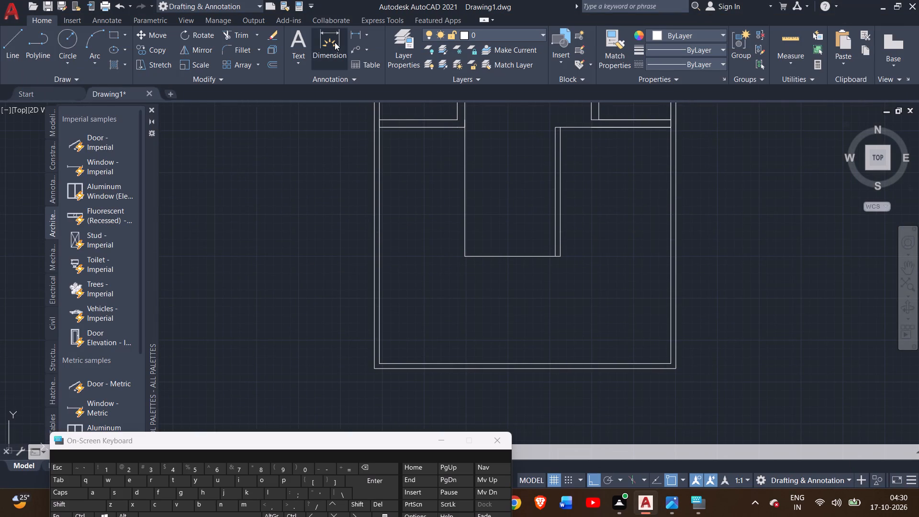
click(554, 126)
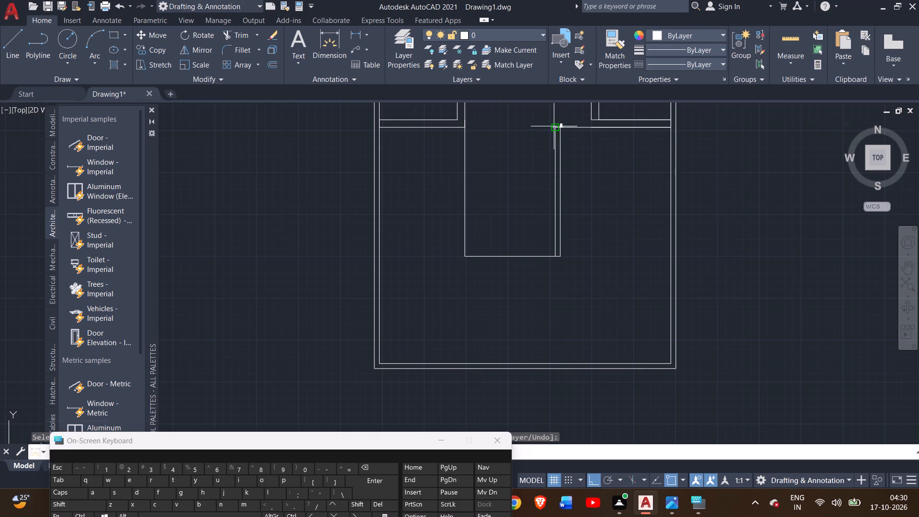
click(556, 253)
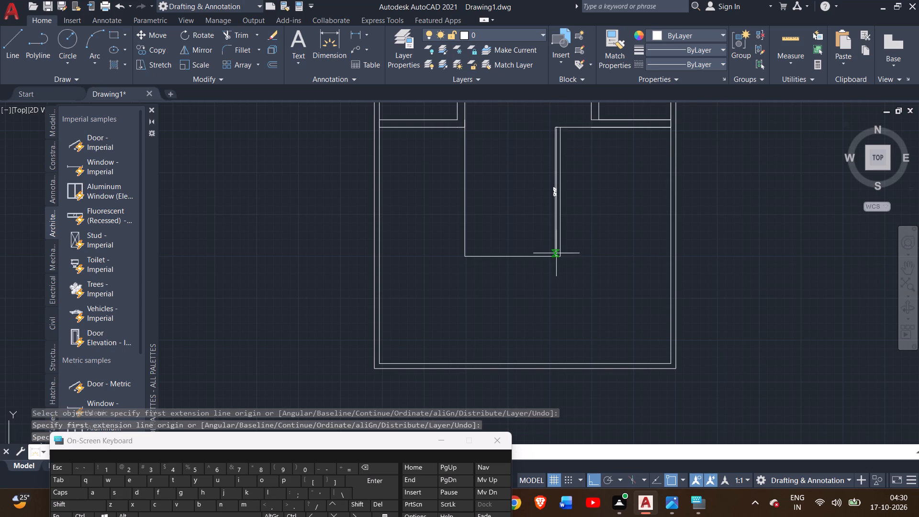
click(547, 247)
scroll(540, 192, up, 3)
scroll(540, 192, down, 4)
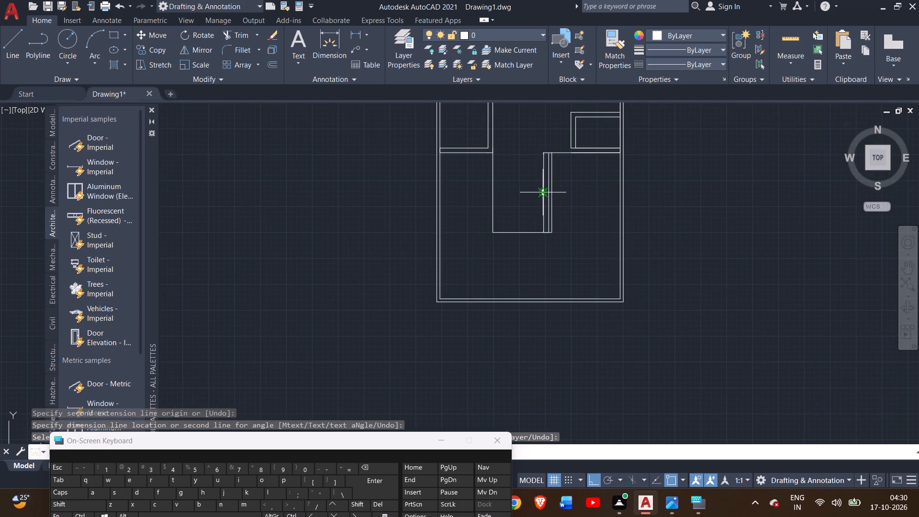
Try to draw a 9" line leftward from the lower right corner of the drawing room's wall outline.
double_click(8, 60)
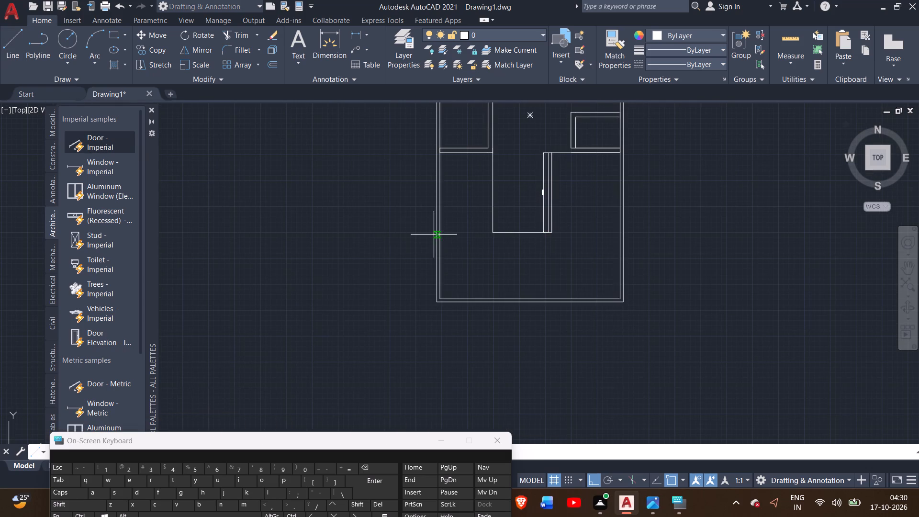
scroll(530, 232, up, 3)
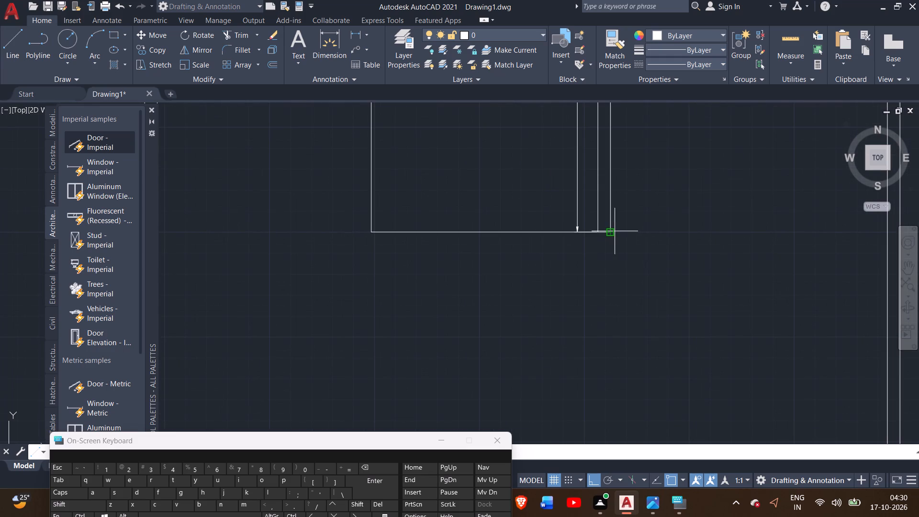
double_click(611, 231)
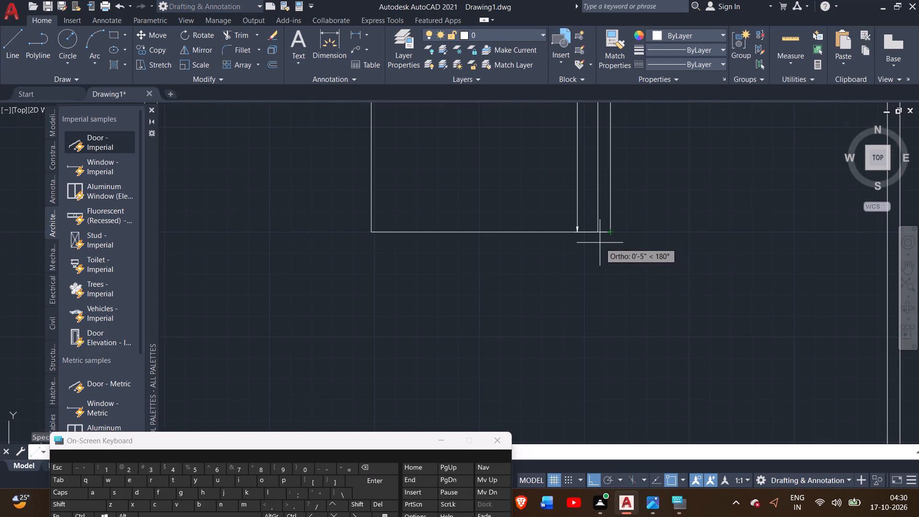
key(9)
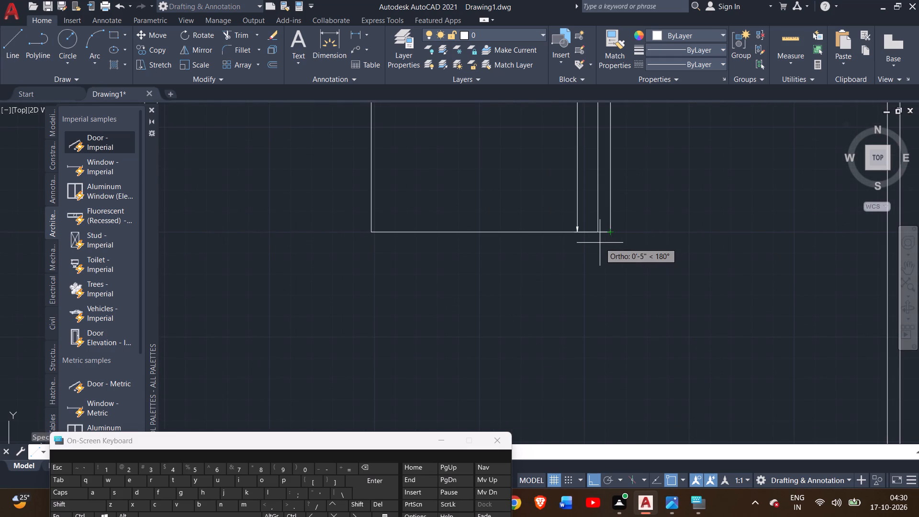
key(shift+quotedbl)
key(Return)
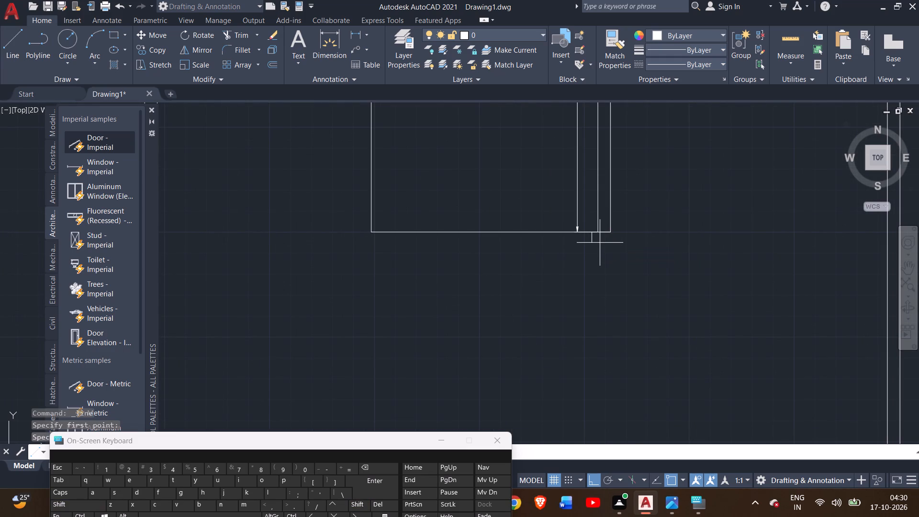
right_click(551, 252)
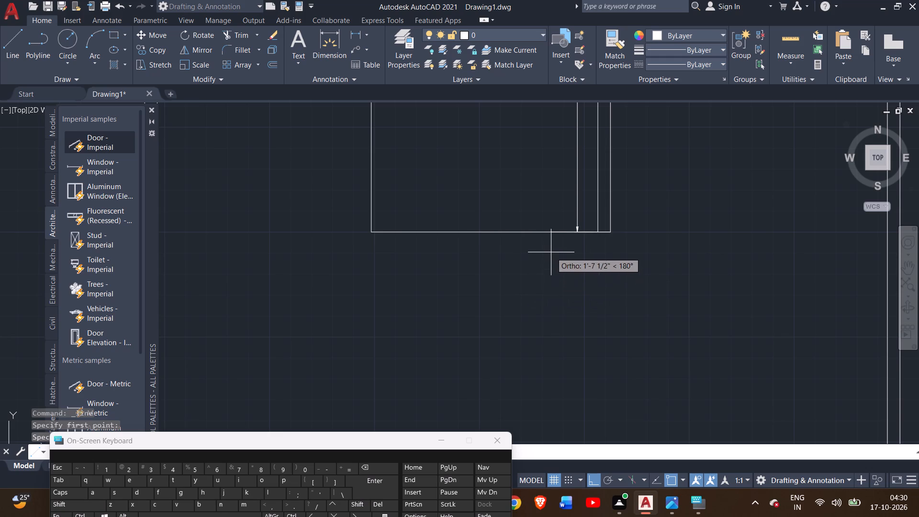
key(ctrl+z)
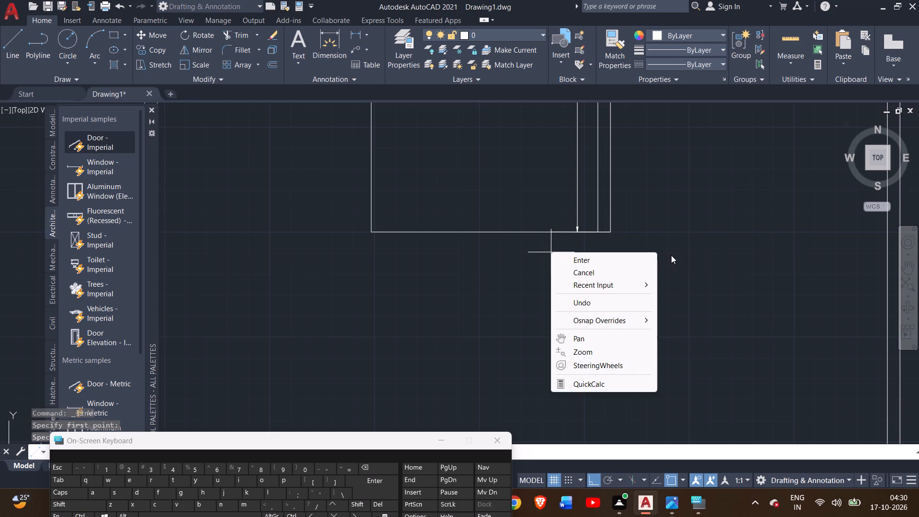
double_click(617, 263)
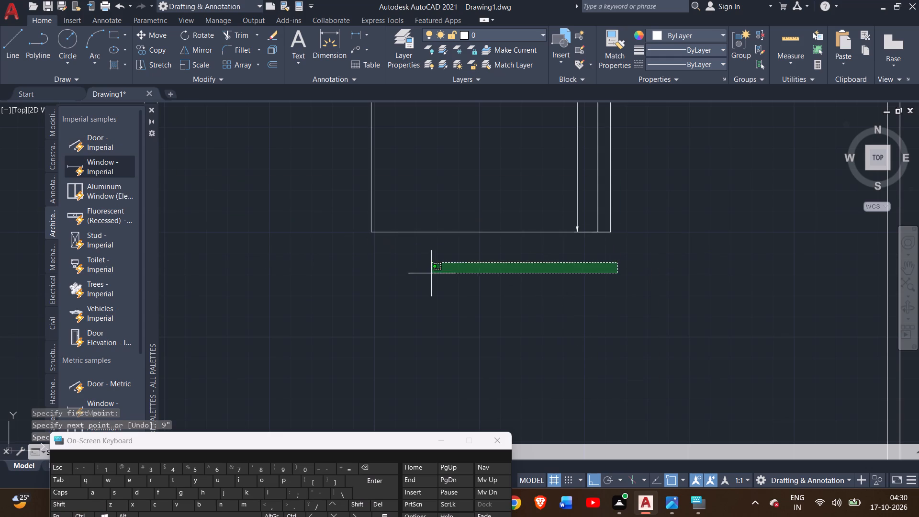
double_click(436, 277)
Outline the drawing room's bottom wall with lines running 9" down from the lower right corner, across to the left wall line and back up.
double_click(20, 62)
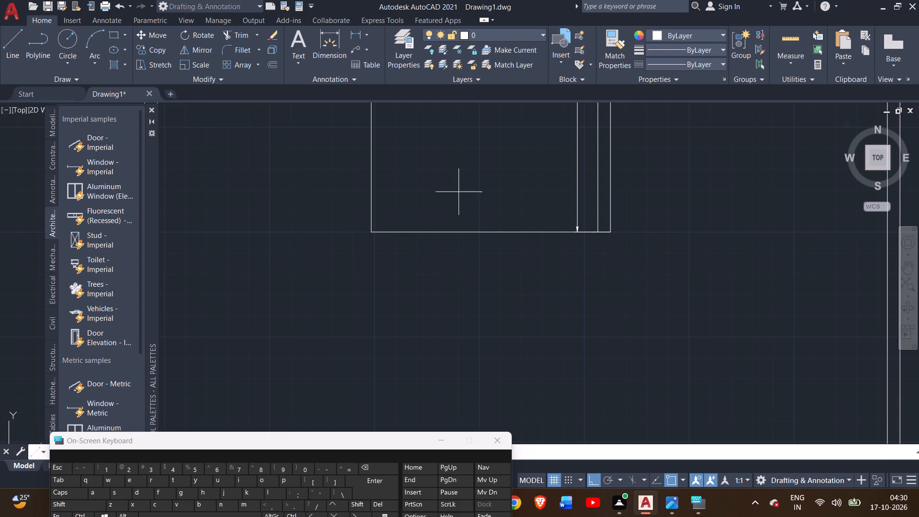
click(608, 235)
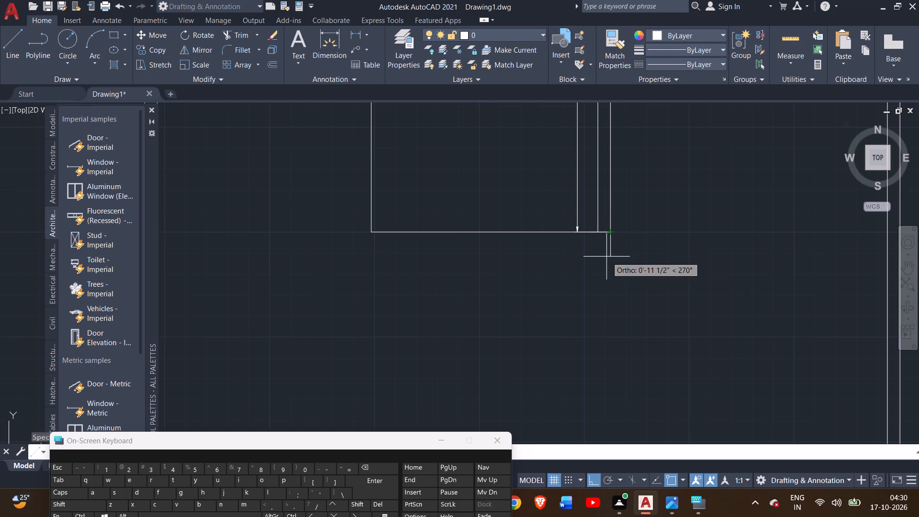
key(9)
key(shift+quotedbl)
key(Return)
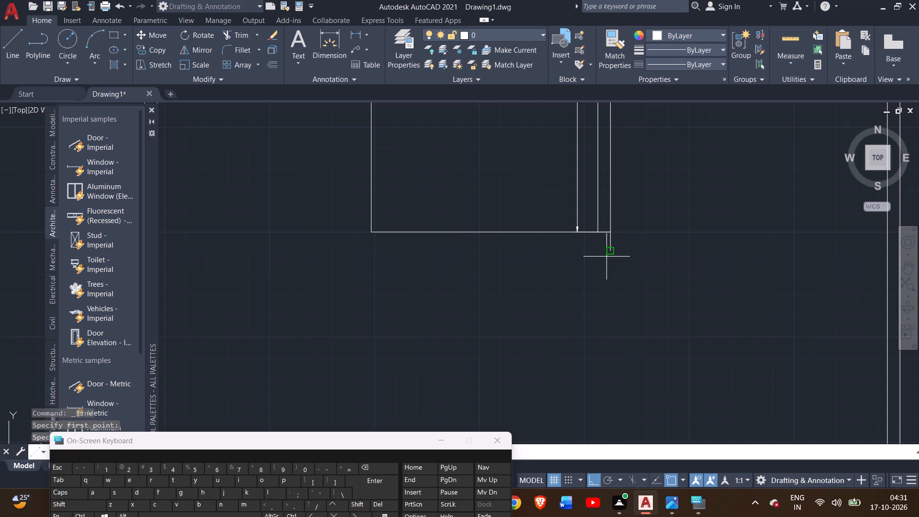
double_click(371, 249)
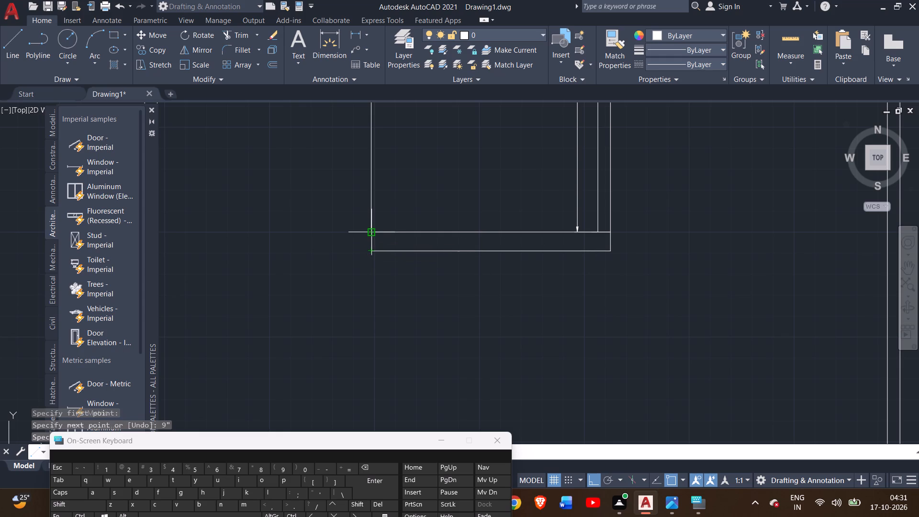
click(371, 231)
right_click(370, 228)
click(397, 230)
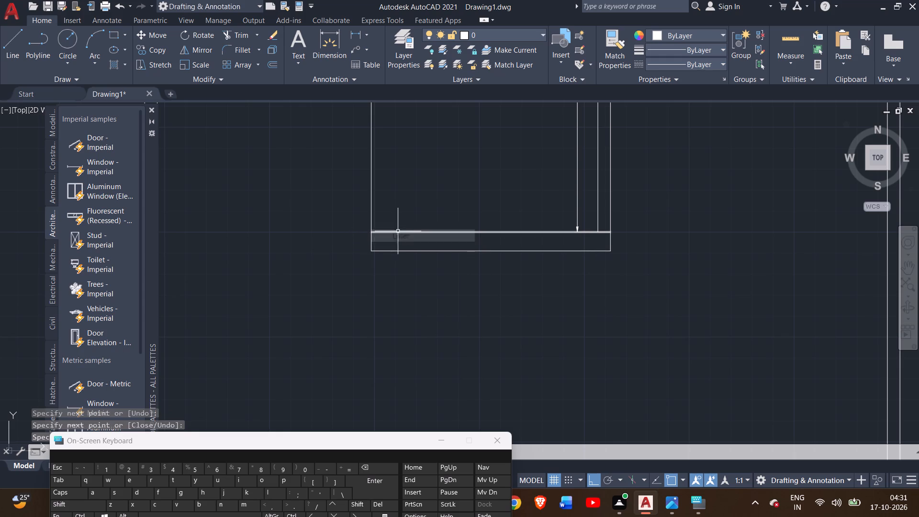
Delete the vertical length dimension inside the drawing room.
scroll(398, 295, down, 2)
scroll(447, 211, up, 2)
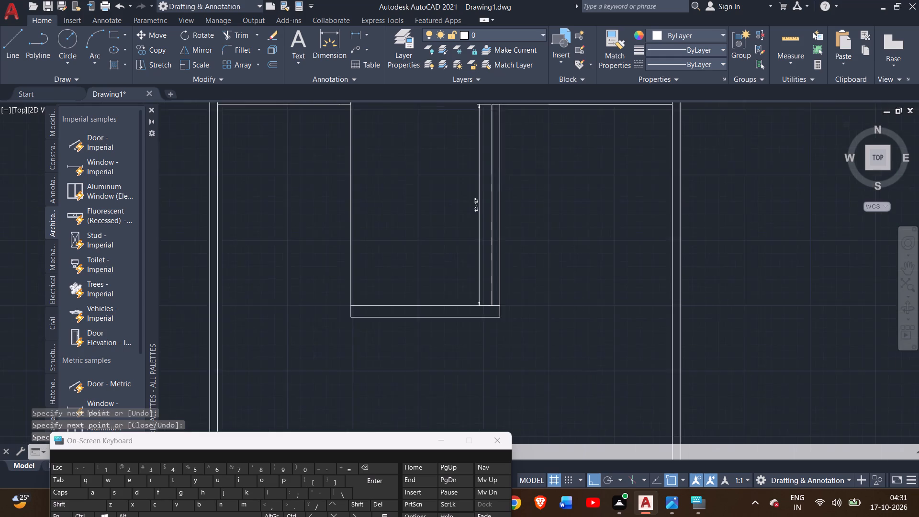
click(493, 203)
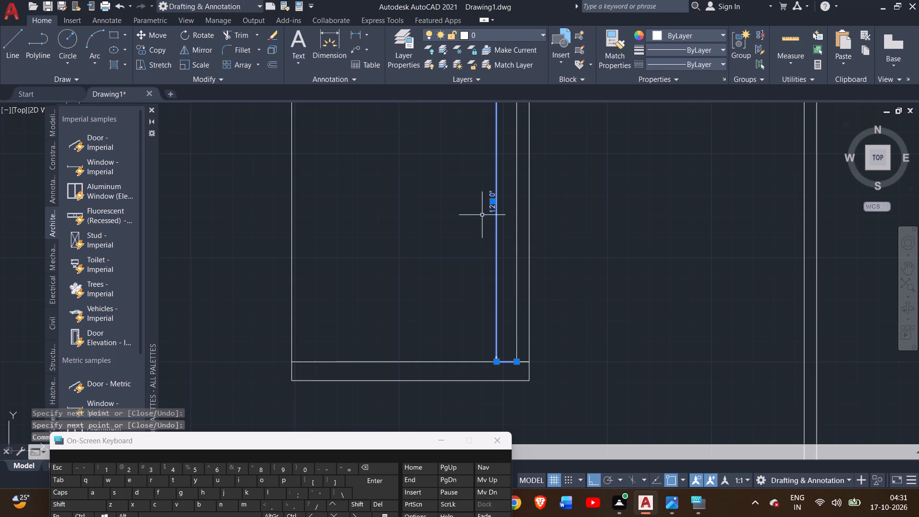
key(Delete)
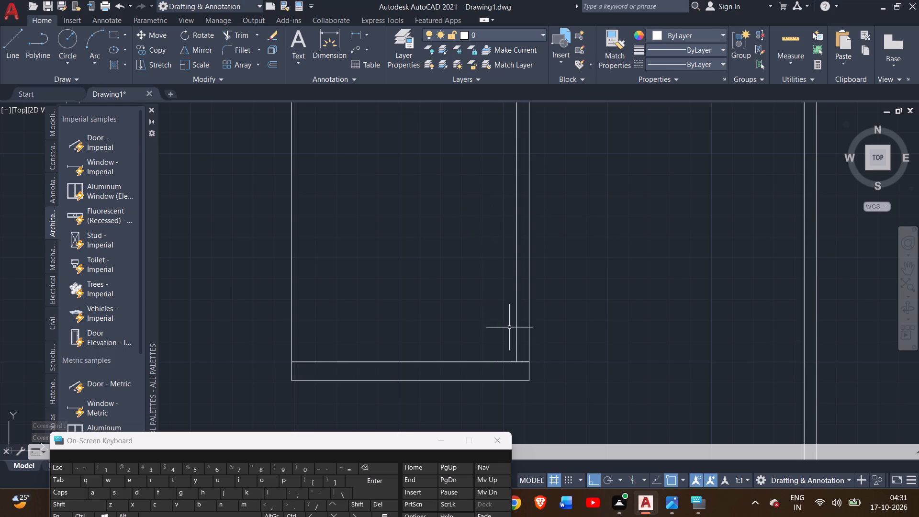
Trim the inner bottom wall line where it crosses the right wall thickness at the drawing room's lower right corner.
scroll(518, 372, up, 1)
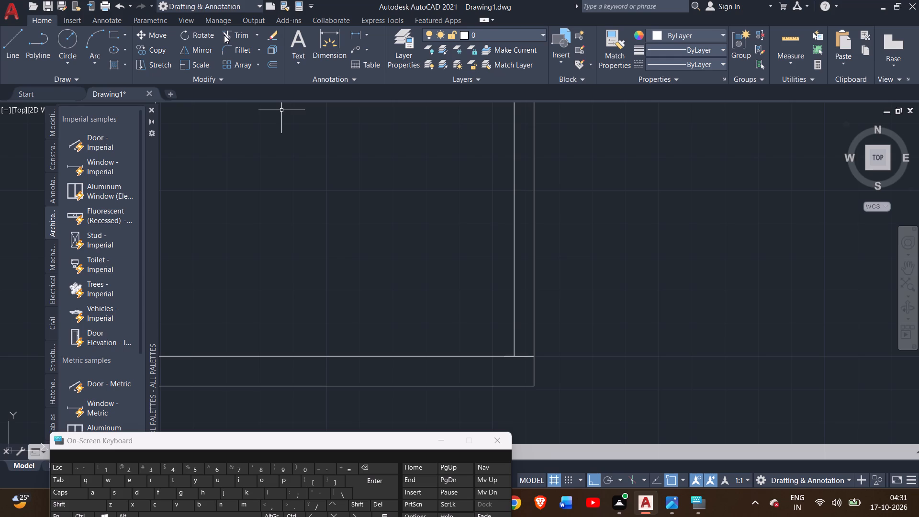
click(224, 35)
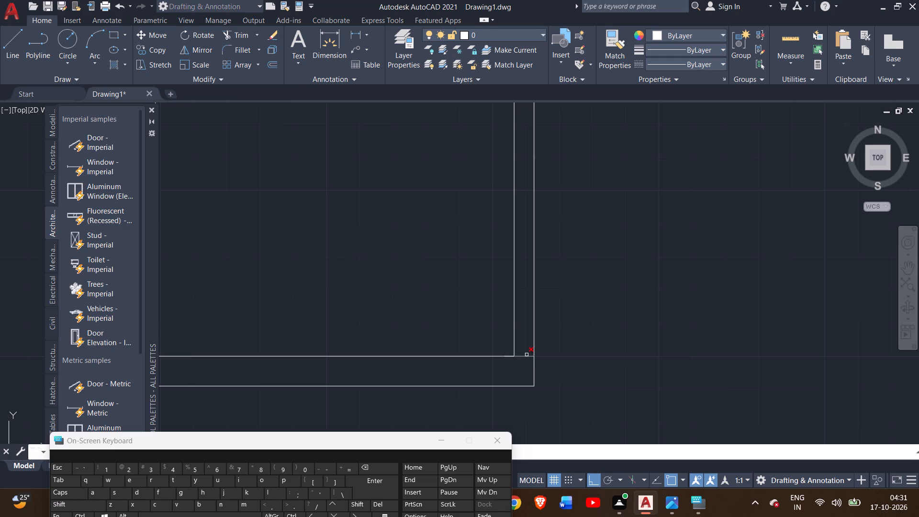
click(527, 355)
click(528, 355)
Draw the drawing room's outer left wall face from the kitchen's lower right wall corner down to the bottom wall, then across to its outer corner.
scroll(401, 290, down, 1)
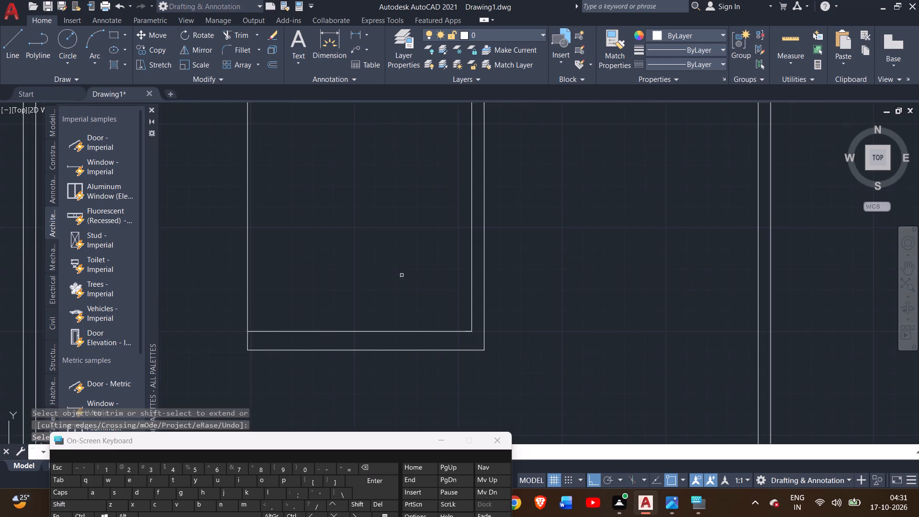
scroll(402, 253, down, 2)
middle_drag(395, 219, 409, 248)
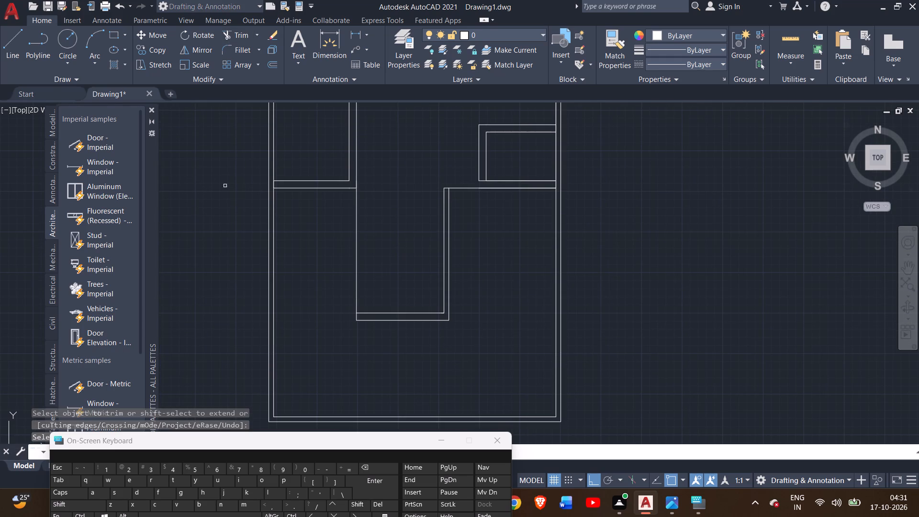
click(9, 47)
scroll(340, 201, up, 2)
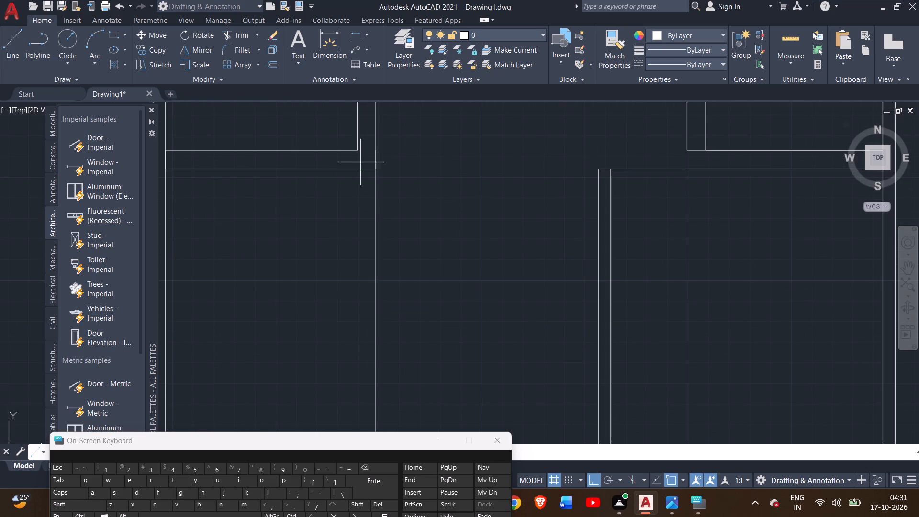
click(356, 151)
click(359, 170)
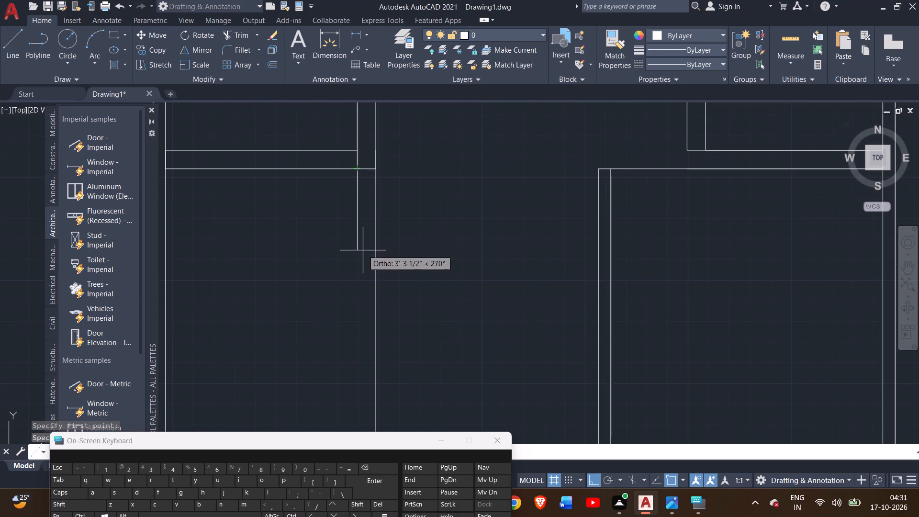
scroll(363, 251, down, 1)
middle_drag(363, 251, 340, 174)
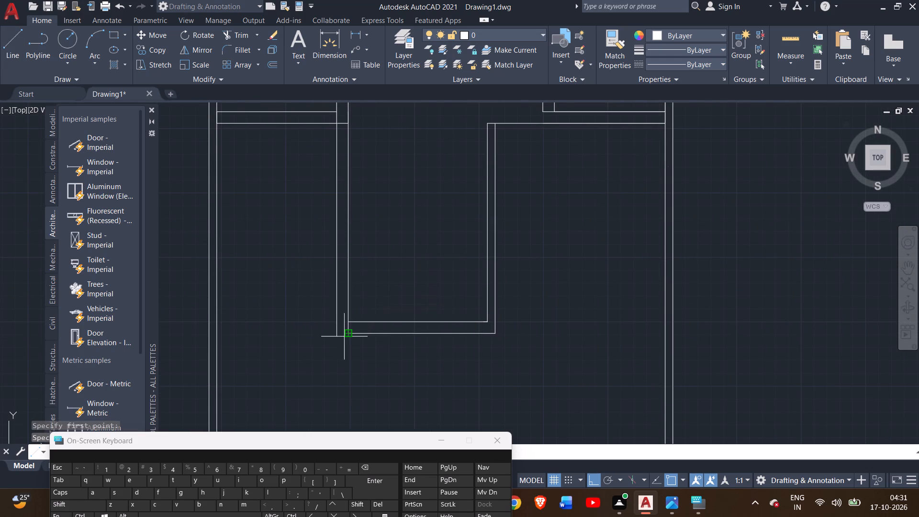
click(336, 333)
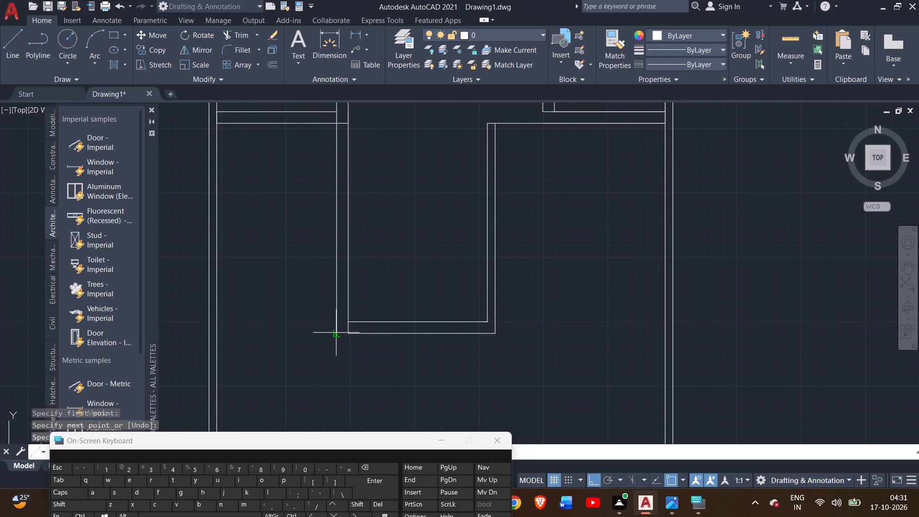
click(349, 333)
right_click(354, 323)
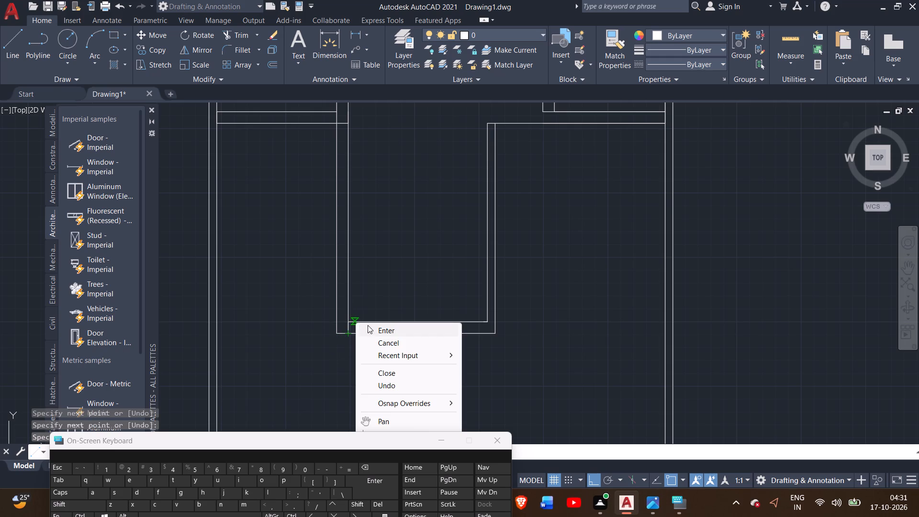
click(372, 331)
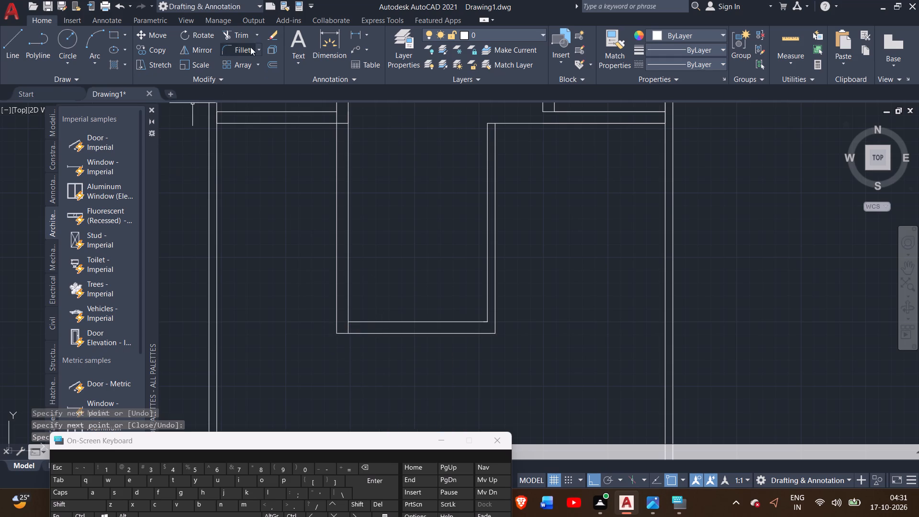
Trim the leftover line pieces at the drawing room wall's lower left corner and at its junction with the kitchen's bottom wall.
click(241, 31)
scroll(360, 335, up, 2)
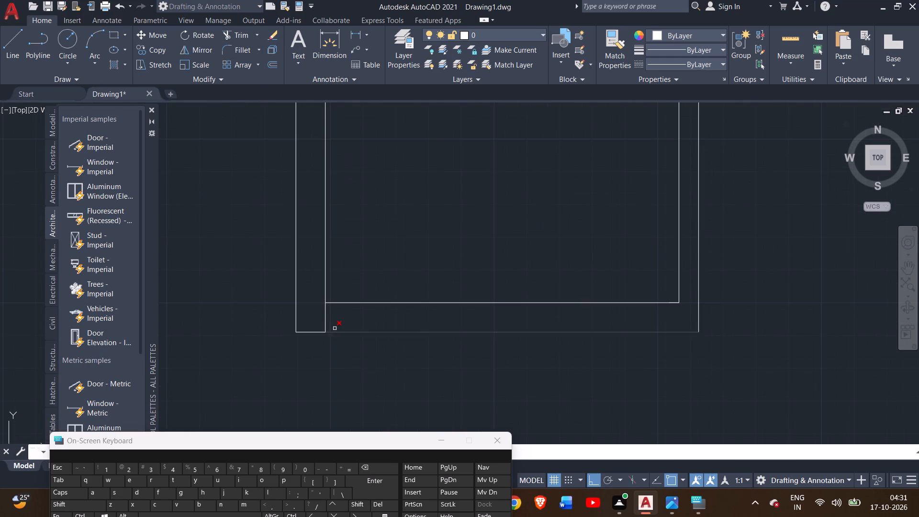
click(325, 314)
scroll(372, 263, down, 1)
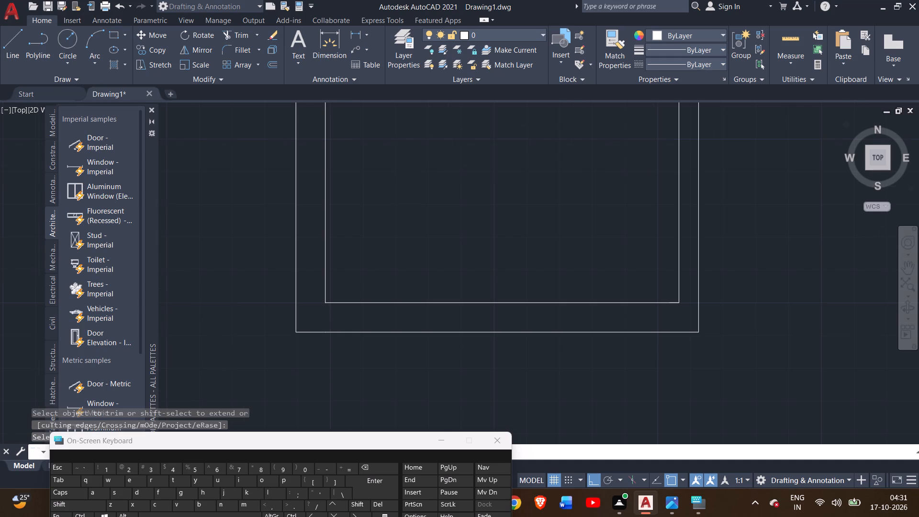
scroll(372, 263, down, 2)
middle_drag(390, 220, 407, 320)
scroll(373, 247, up, 3)
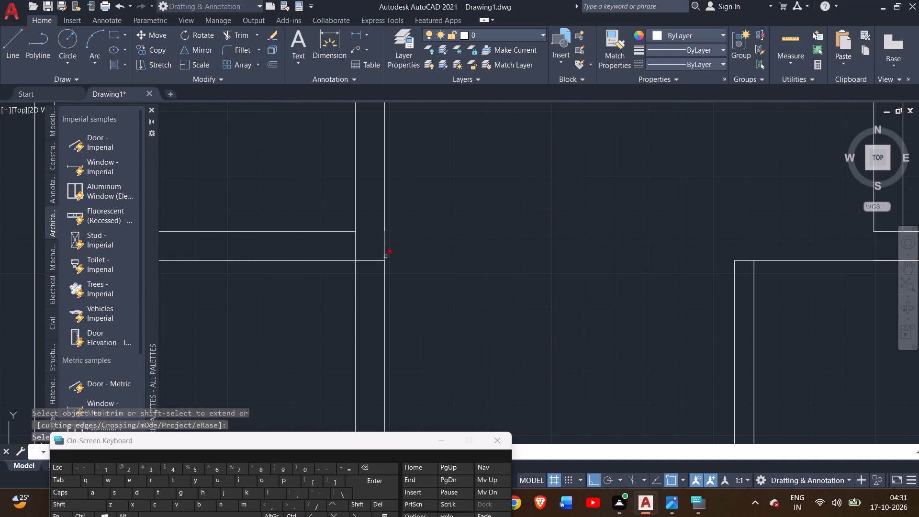
click(380, 260)
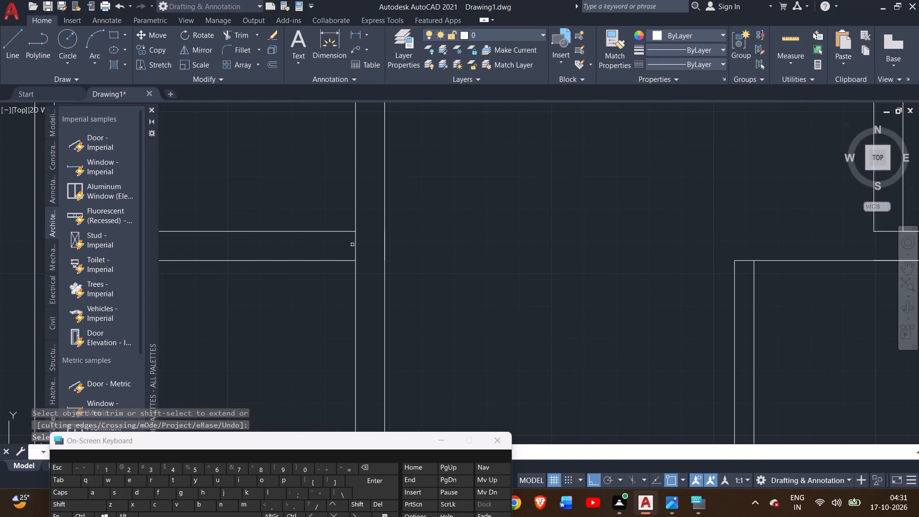
click(355, 247)
scroll(426, 236, down, 2)
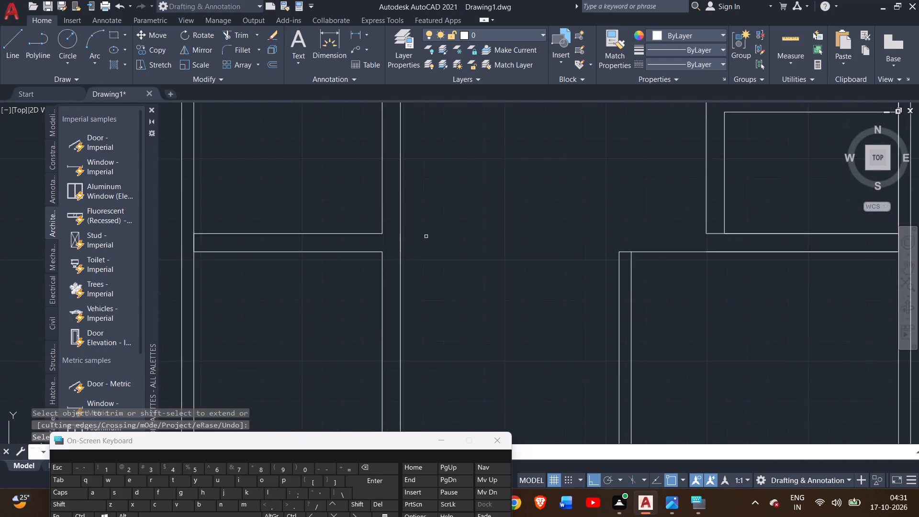
right_click(448, 226)
click(460, 236)
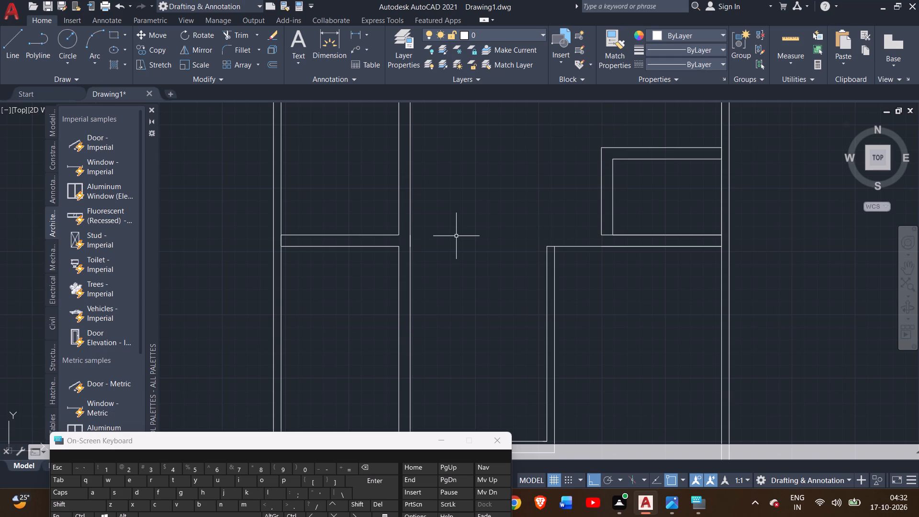
Delete the short overlapping line on the drawing room's left inner wall face beside the kitchen wall junction.
scroll(408, 242, up, 3)
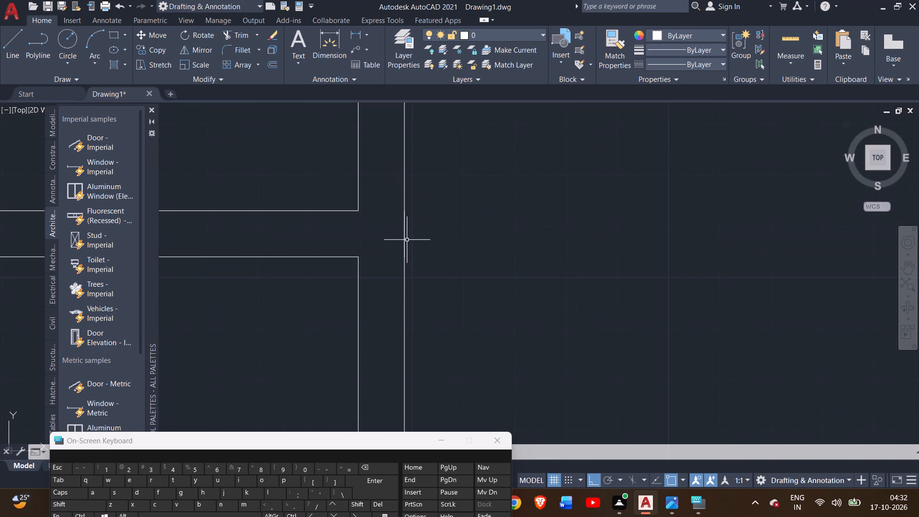
click(406, 239)
key(Delete)
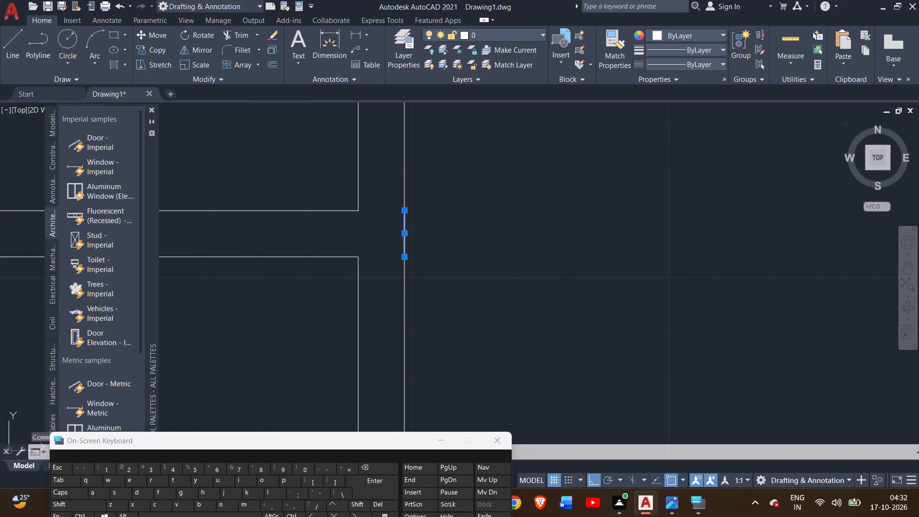
Measure the drawing room's inside width along its bottom wall with the Dimension tool, without placing a dimension.
scroll(443, 265, down, 3)
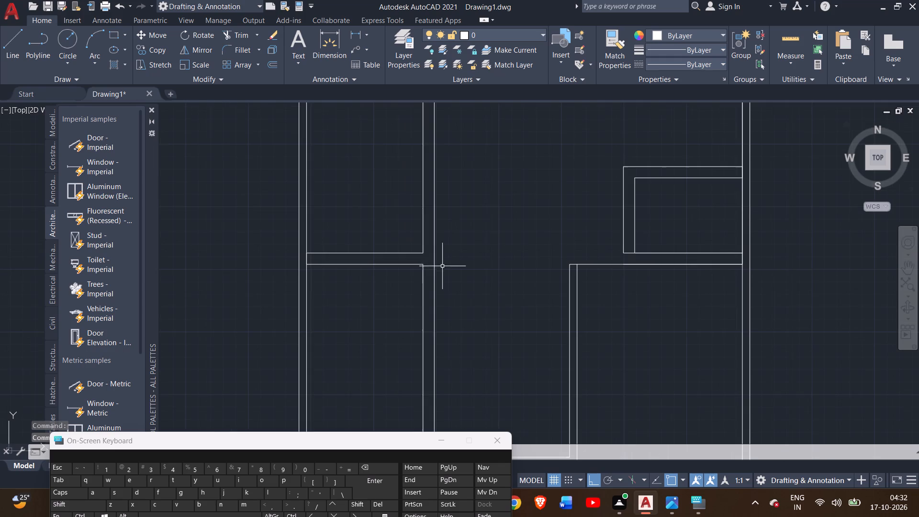
middle_drag(431, 256, 378, 190)
scroll(378, 189, down, 1)
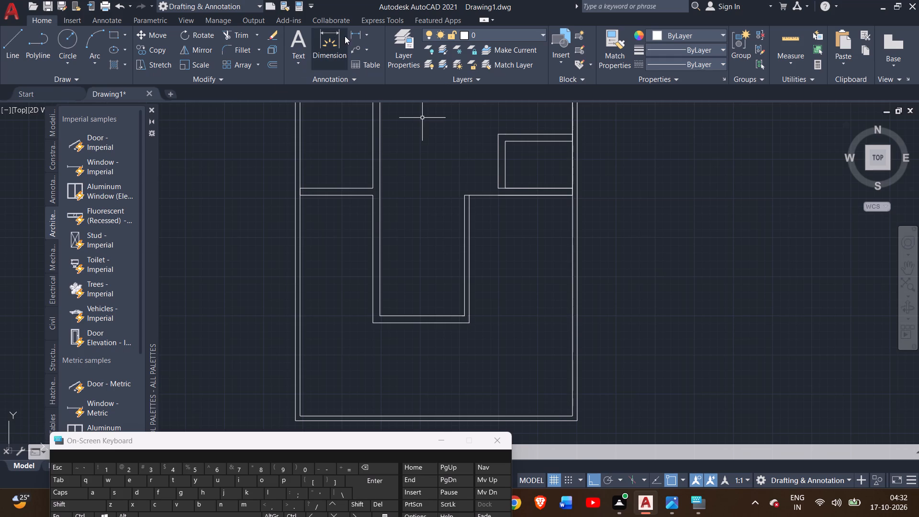
double_click(326, 40)
scroll(374, 324, up, 2)
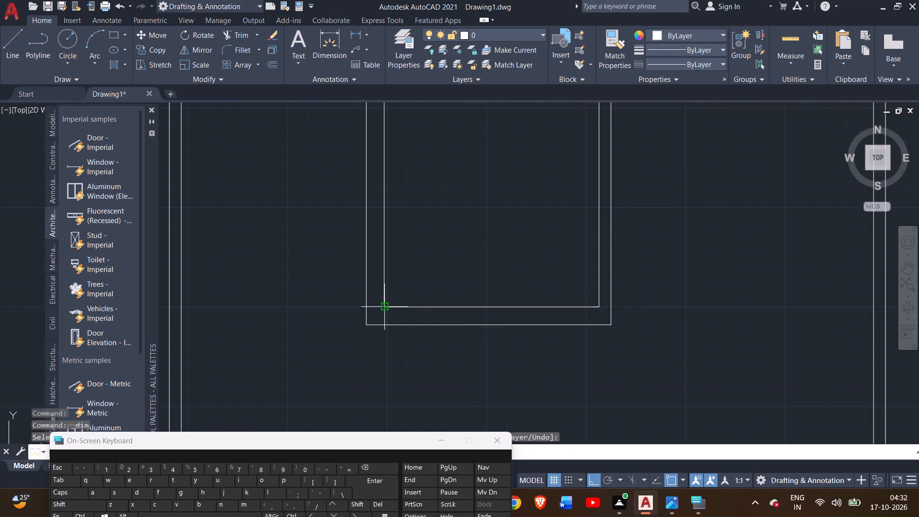
click(383, 304)
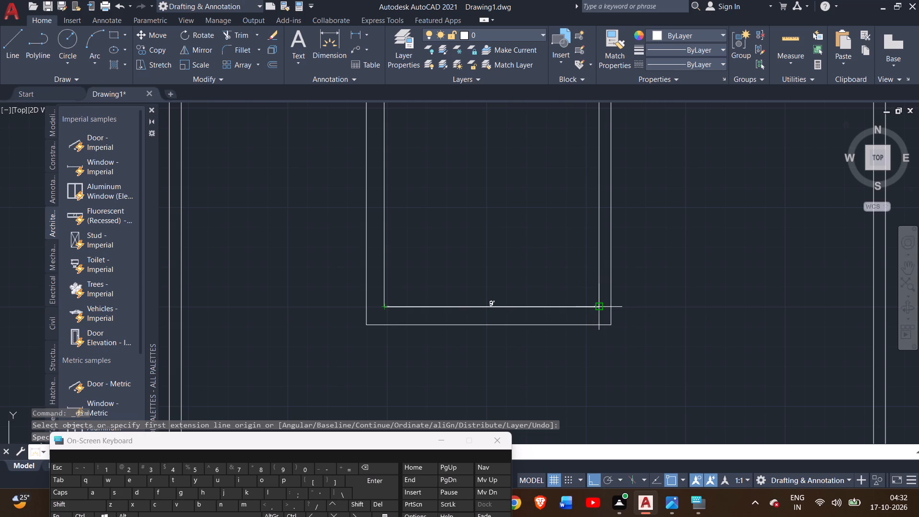
right_click(510, 273)
click(542, 281)
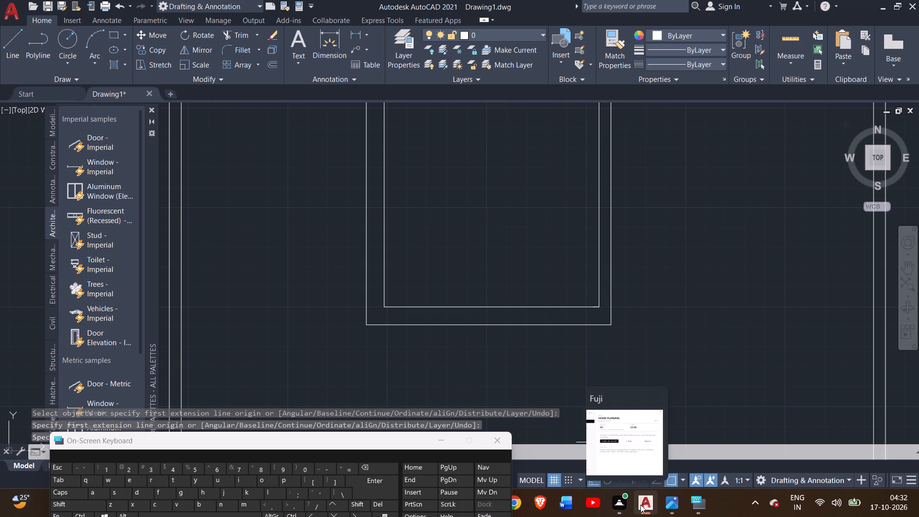
Check the drawing room size on the reference plan in Photos, and return to the lower part of the AutoCAD plan.
click(674, 503)
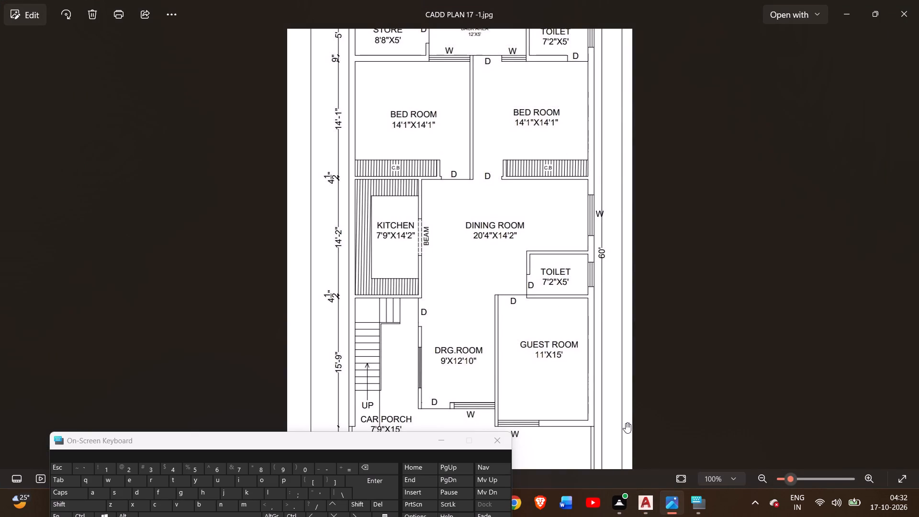
double_click(839, 18)
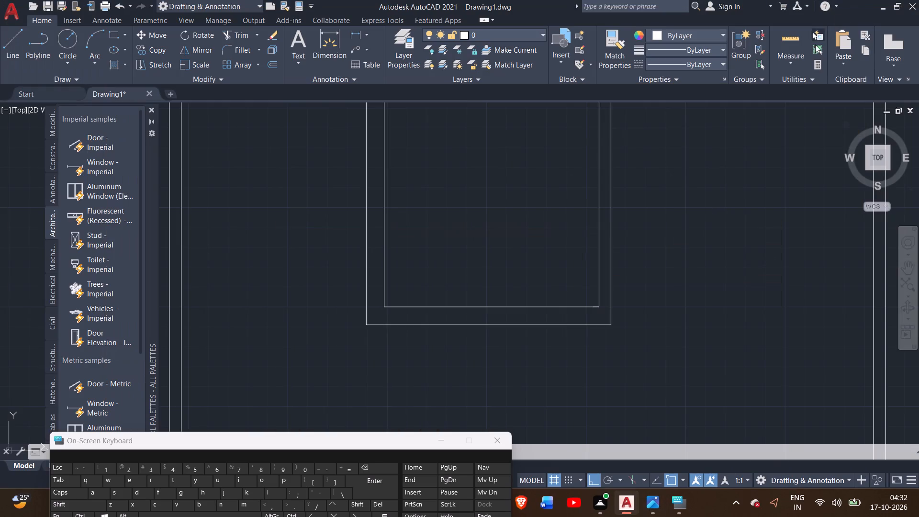
scroll(741, 199, down, 2)
middle_drag(741, 199, 657, 199)
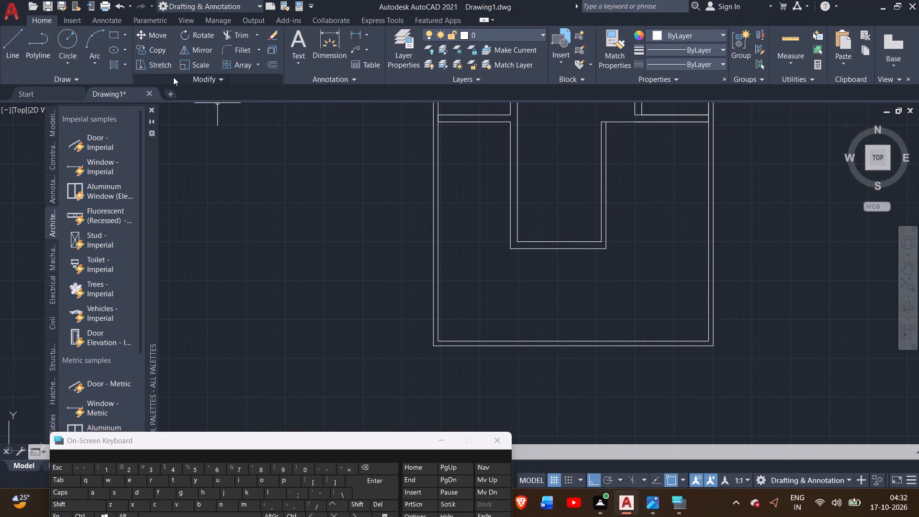
Draw a line 15' down from the top of the central room's right outer wall face, and across to the exterior wall's inner face.
click(7, 56)
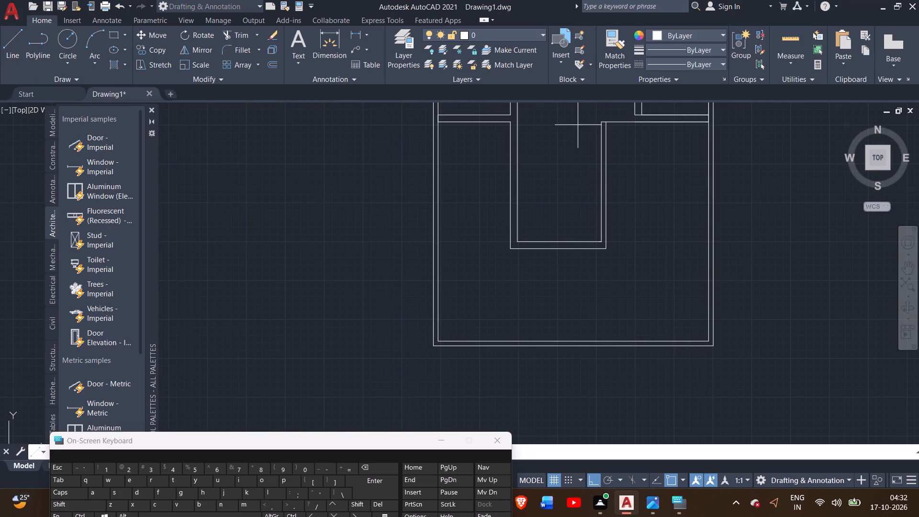
click(607, 124)
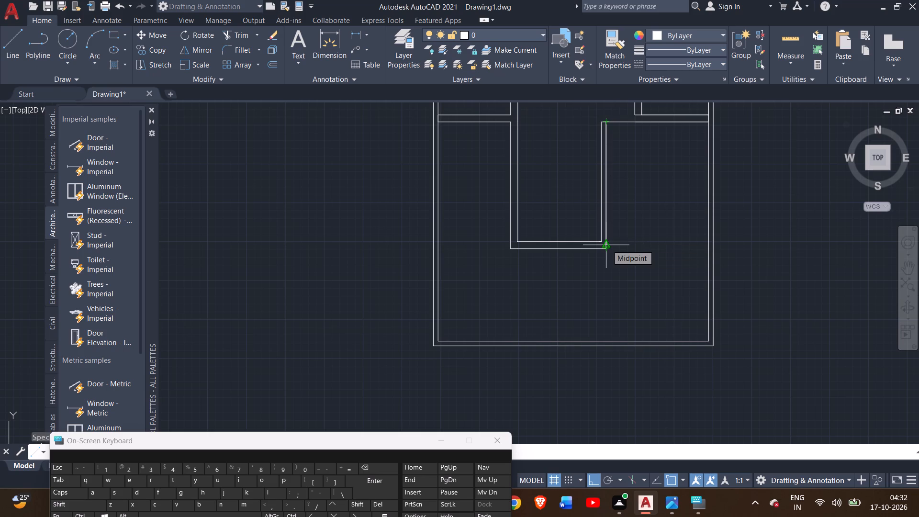
text(15')
key(Return)
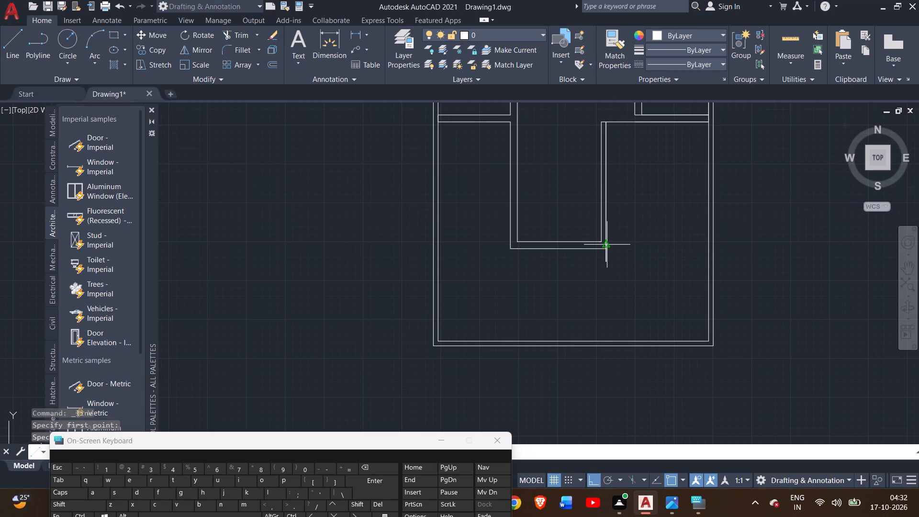
scroll(696, 258, up, 3)
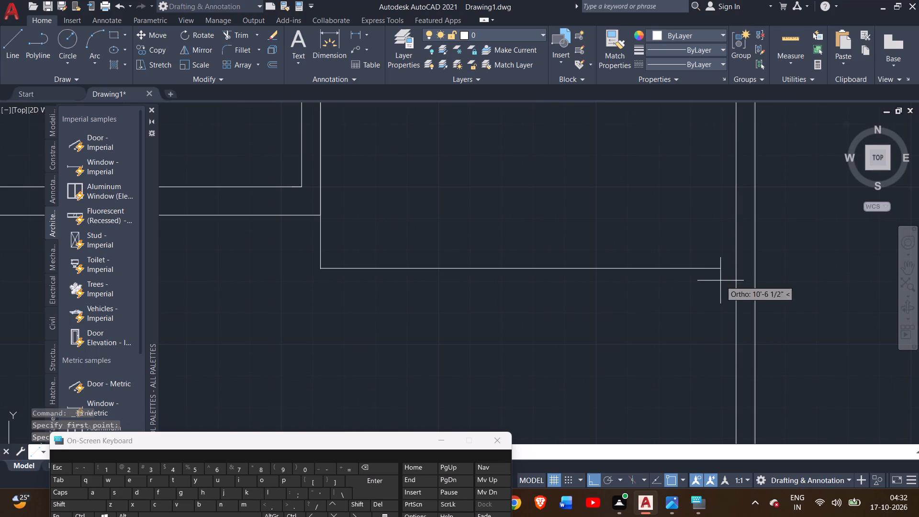
click(737, 270)
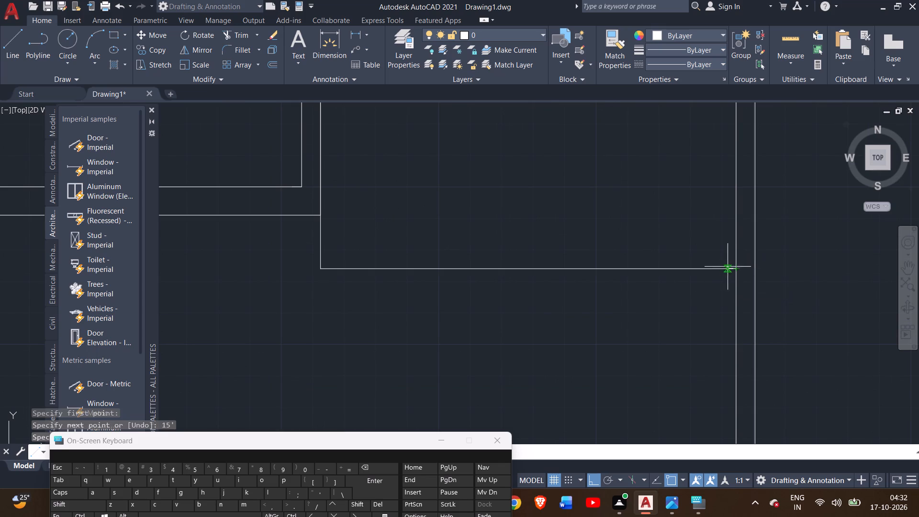
right_click(707, 260)
double_click(728, 267)
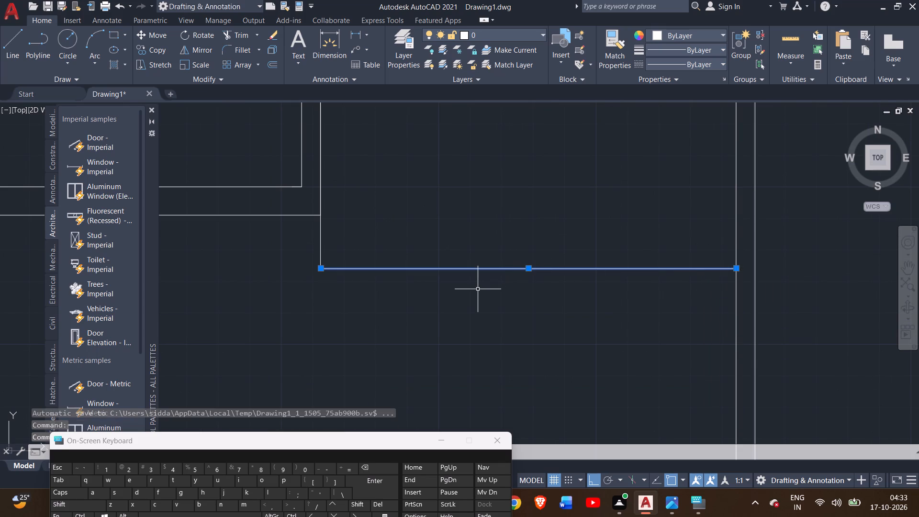
Offset the new horizontal line 9" downward to give the right-hand room's bottom wall its thickness.
scroll(478, 289, down, 2)
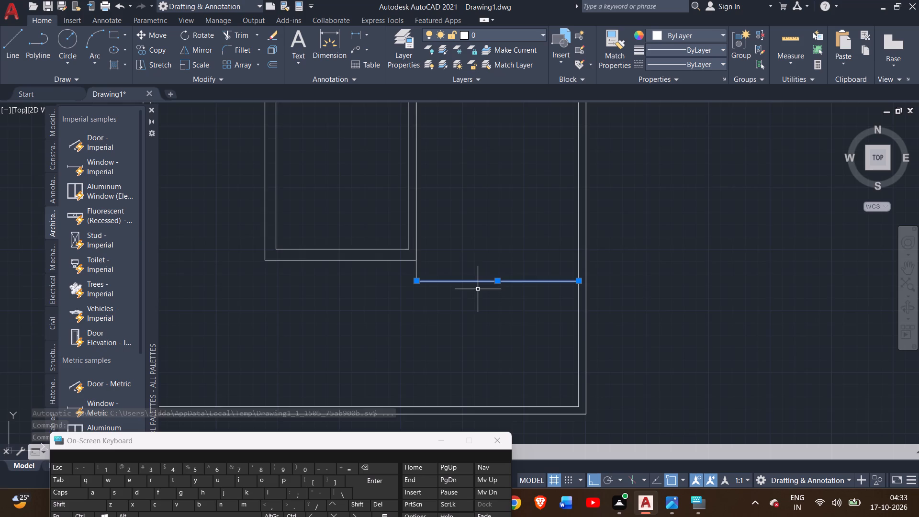
scroll(478, 289, up, 1)
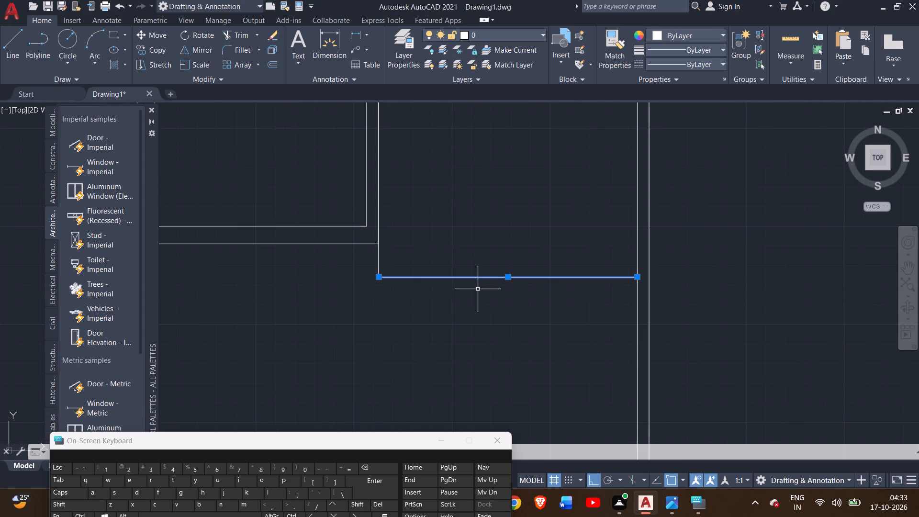
key(o)
text(ff)
key(Return)
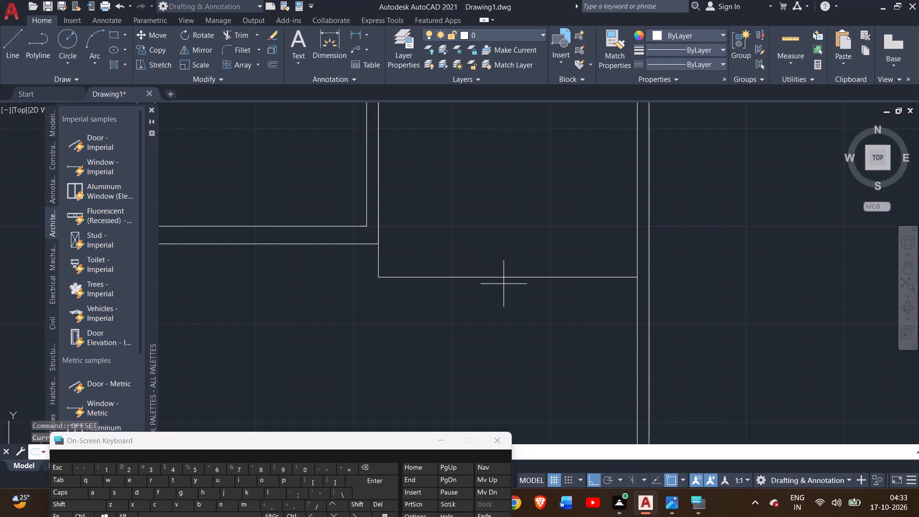
key(9)
key(shift+quotedbl)
key(Return)
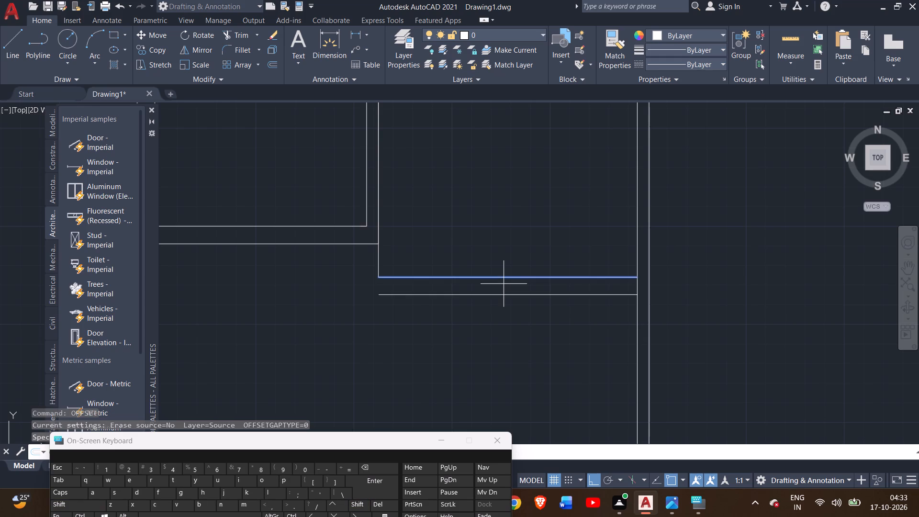
double_click(503, 323)
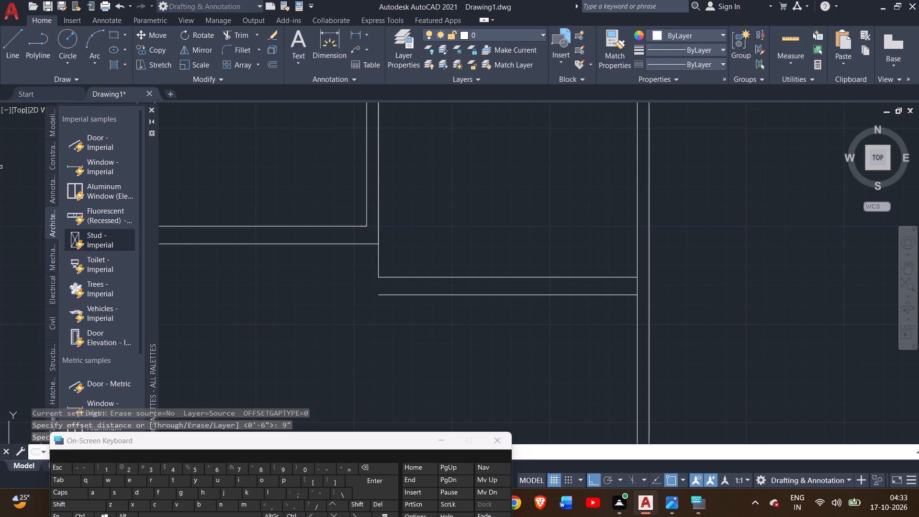
Close the left end of the new 9" bottom wall with a short vertical line between its two faces.
click(17, 52)
scroll(370, 287, up, 3)
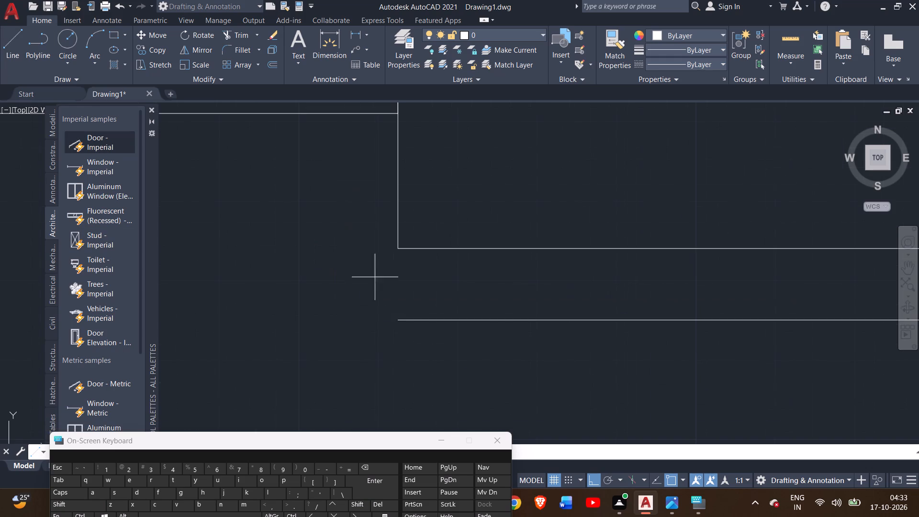
click(399, 252)
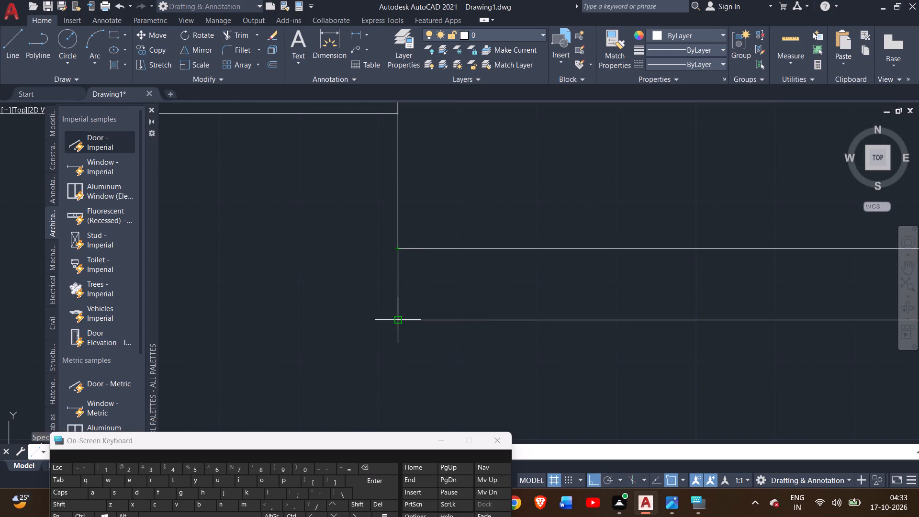
click(396, 321)
right_click(396, 312)
click(415, 317)
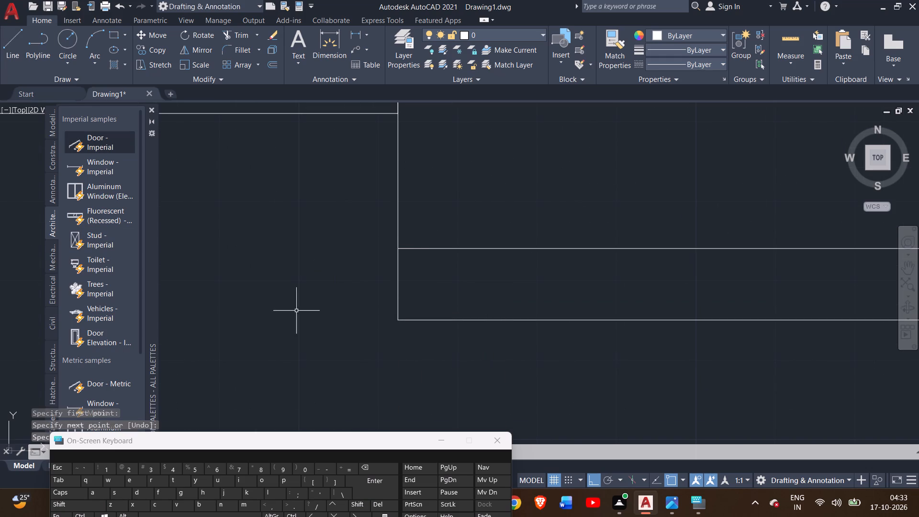
Outline a 3' wide opening in the central room's bottom wall, starting at its inner lower right corner.
scroll(277, 303, down, 5)
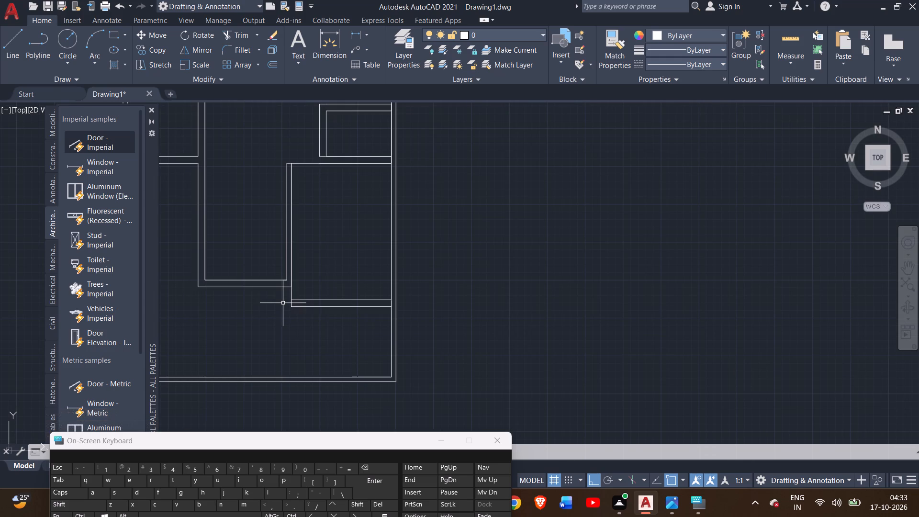
scroll(283, 303, up, 3)
scroll(283, 304, down, 1)
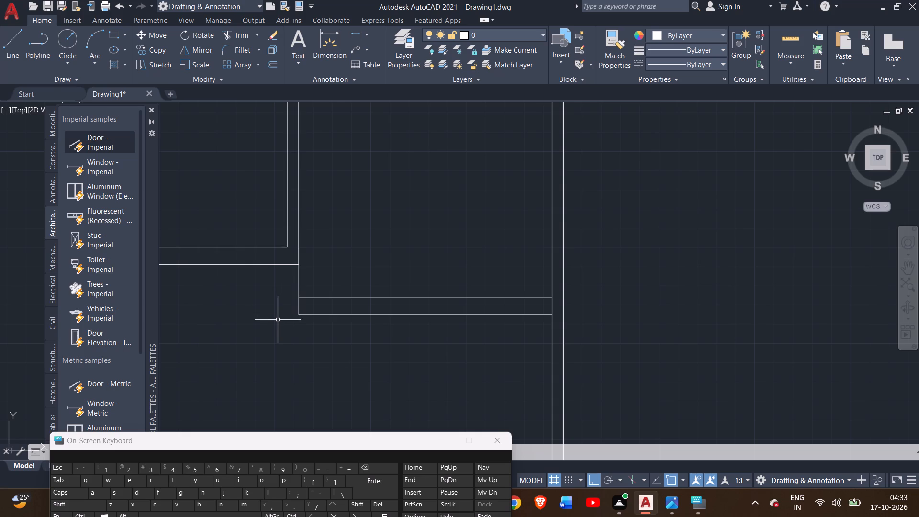
scroll(279, 320, down, 2)
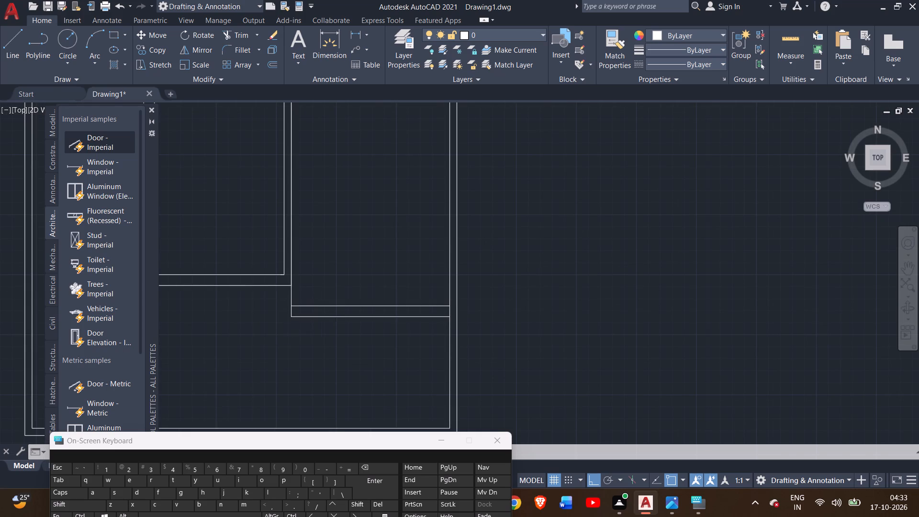
middle_drag(340, 245, 395, 316)
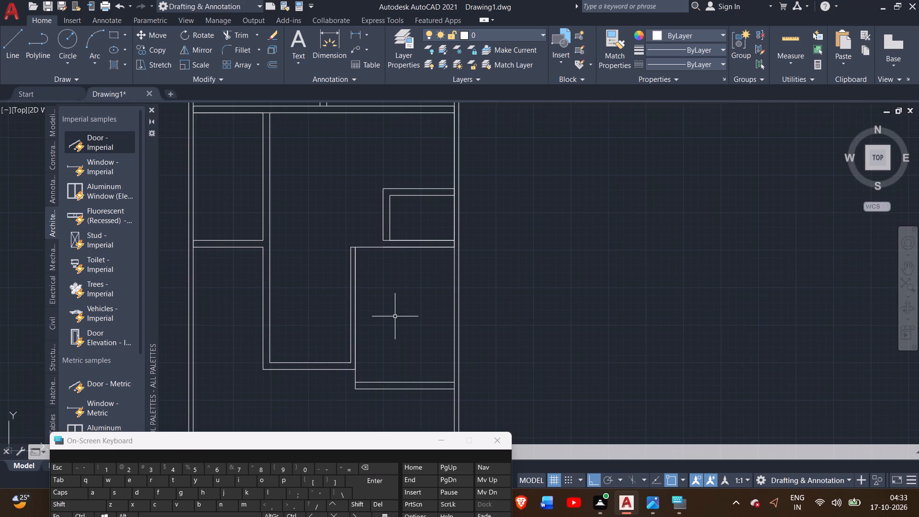
click(11, 59)
scroll(344, 369, up, 2)
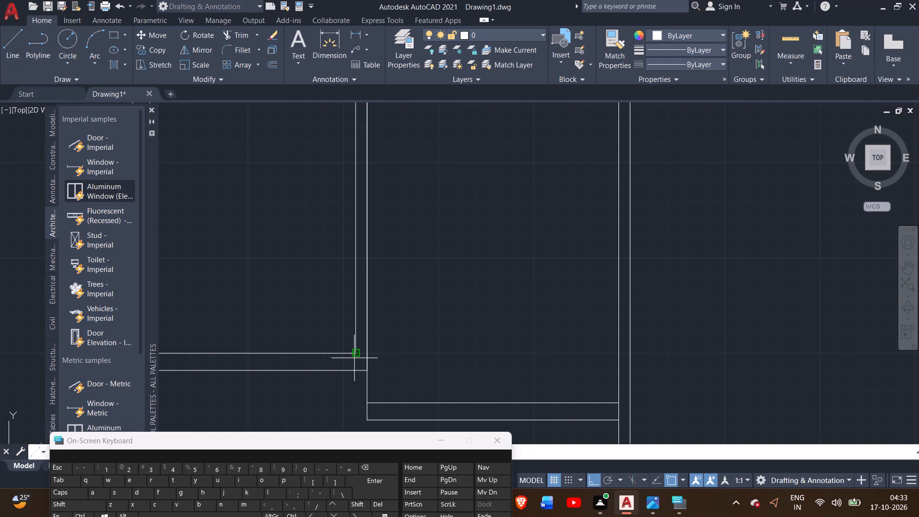
click(354, 357)
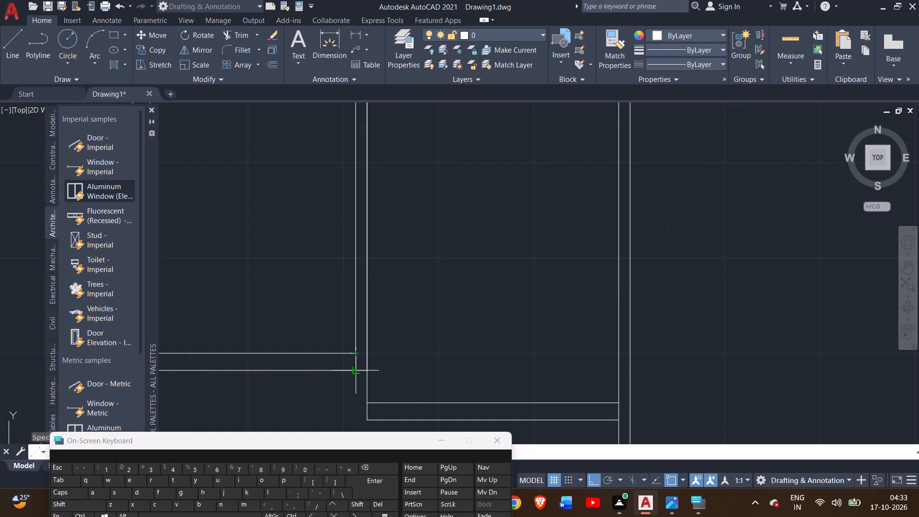
click(354, 368)
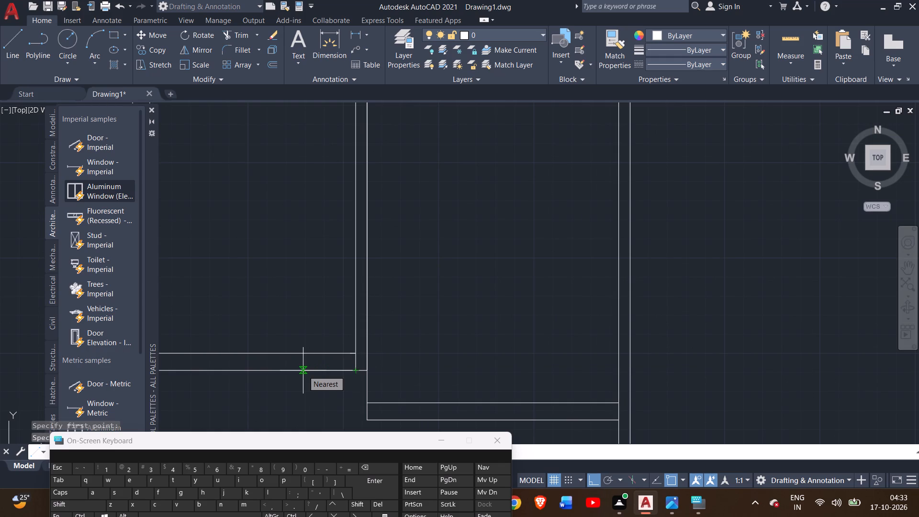
key(3)
key(apostrophe)
key(Return)
scroll(303, 371, up, 1)
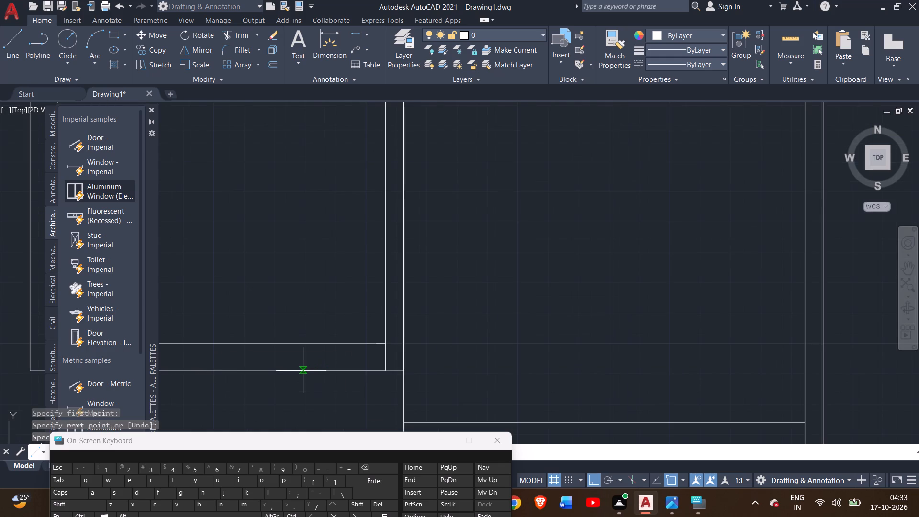
click(276, 343)
right_click(278, 336)
click(312, 340)
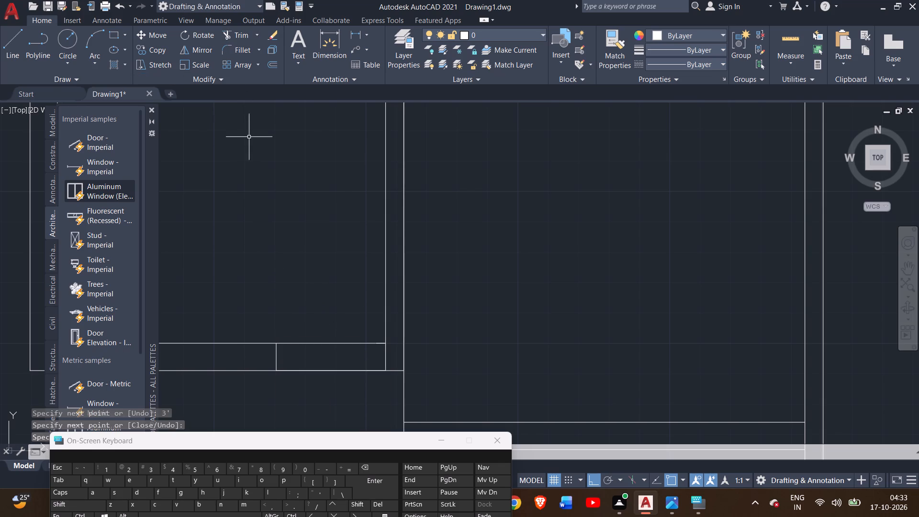
Outline a 3' long opening in the central room's left wall, directly below the left-hand cross wall, spanning the wall thickness.
scroll(251, 156, down, 1)
middle_drag(273, 221, 359, 308)
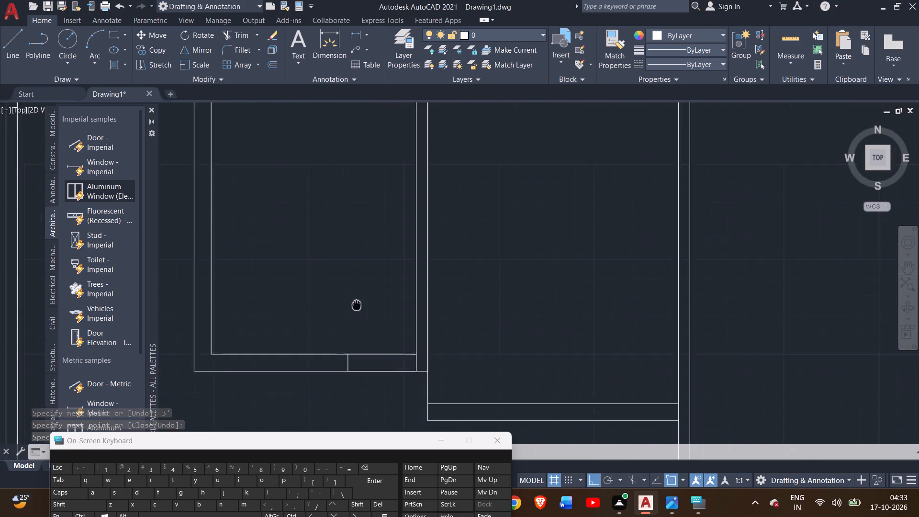
middle_drag(359, 308, 388, 343)
scroll(359, 288, down, 1)
middle_drag(346, 274, 356, 348)
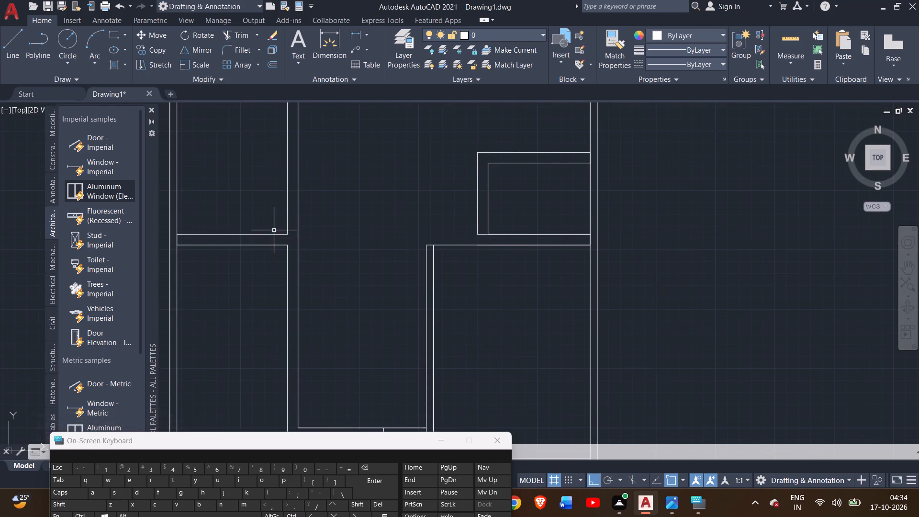
scroll(274, 230, up, 1)
click(16, 53)
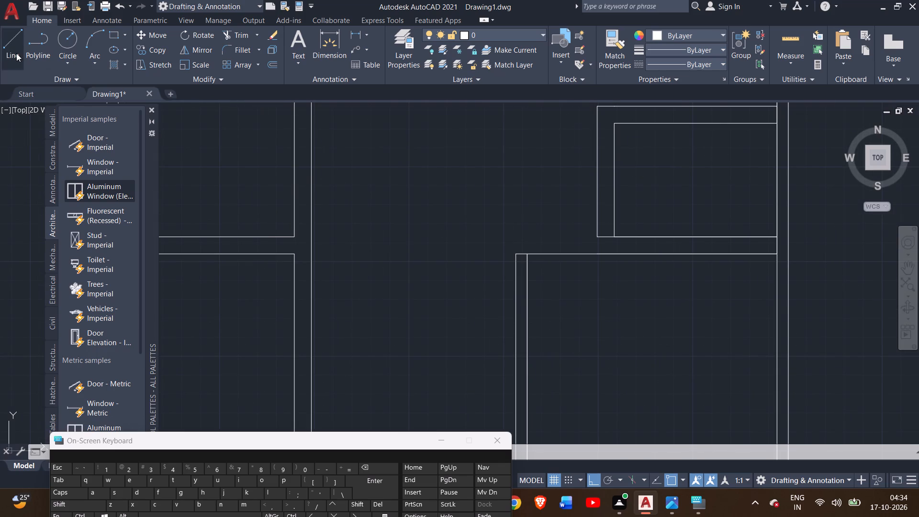
drag(291, 254, 290, 270)
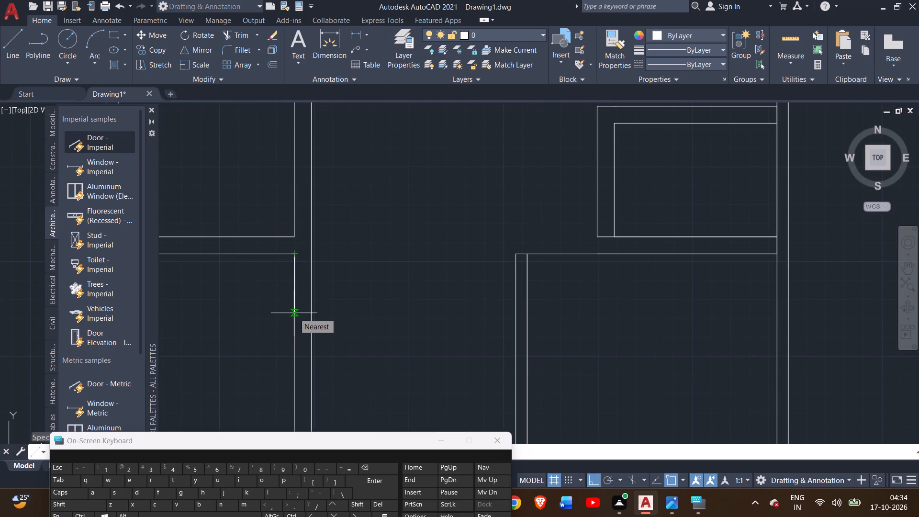
key(3)
key(apostrophe)
key(Return)
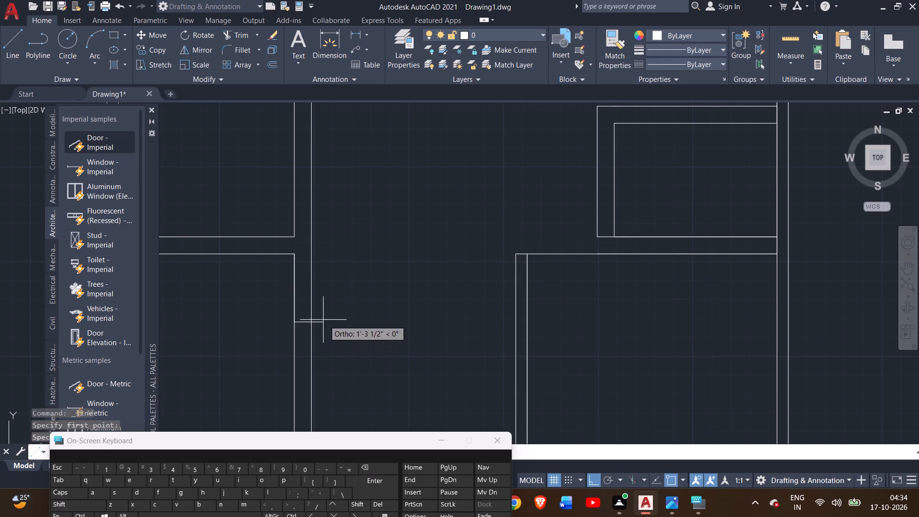
click(311, 320)
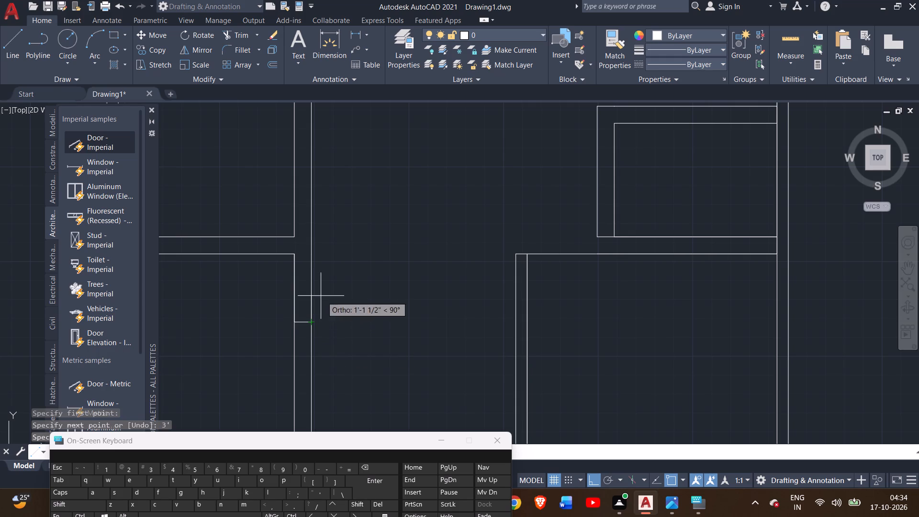
click(313, 253)
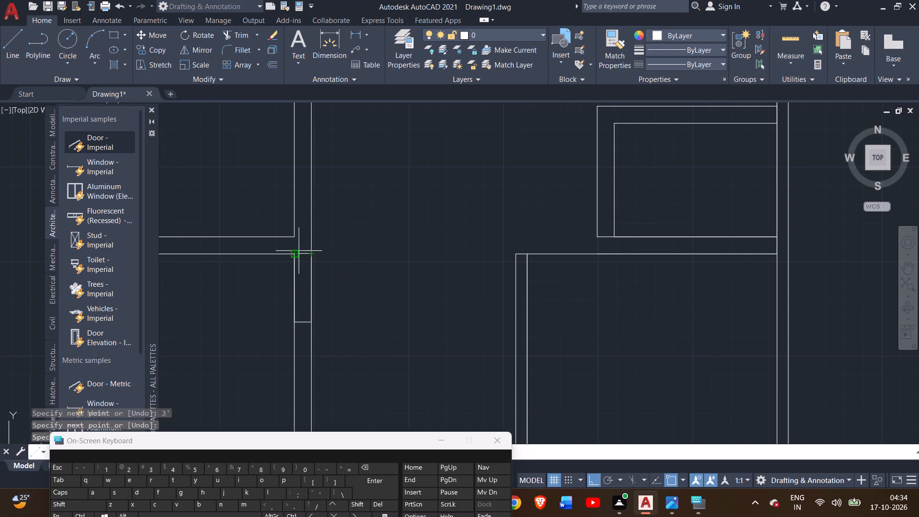
click(295, 254)
right_click(305, 246)
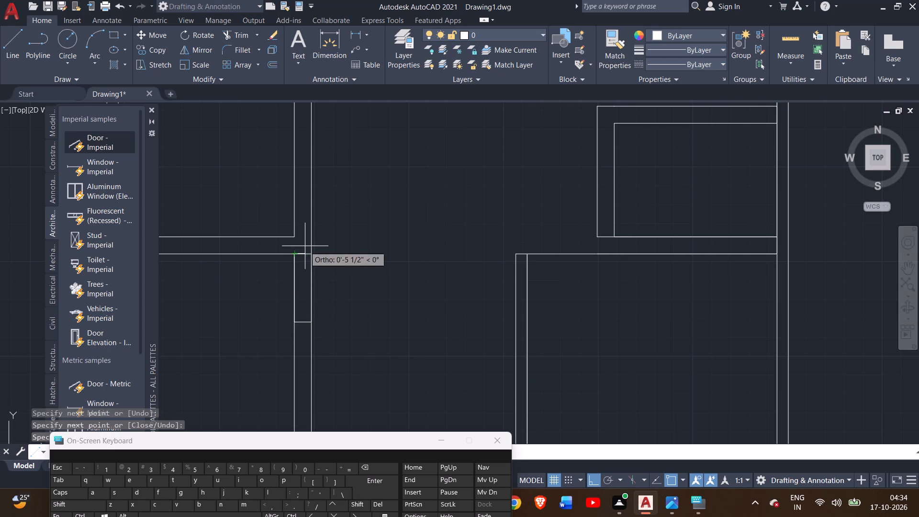
double_click(333, 253)
scroll(313, 272, up, 1)
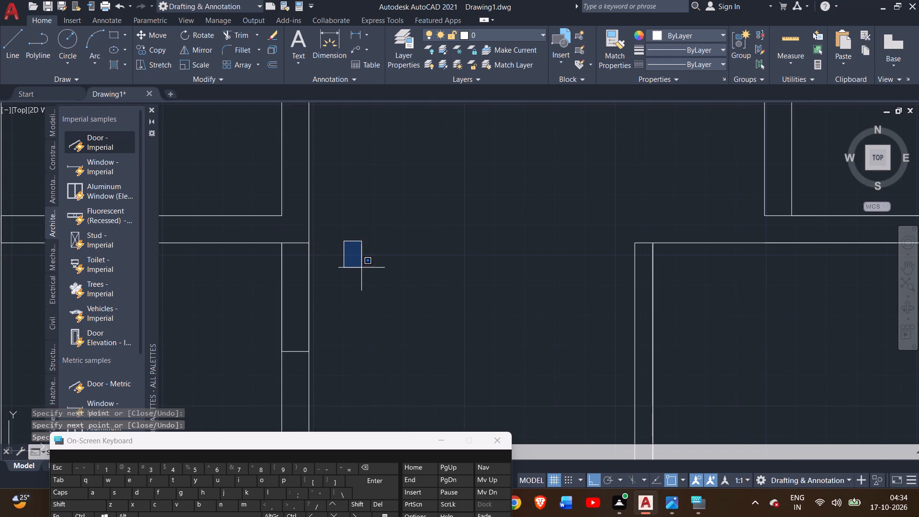
click(362, 268)
scroll(372, 310, down, 3)
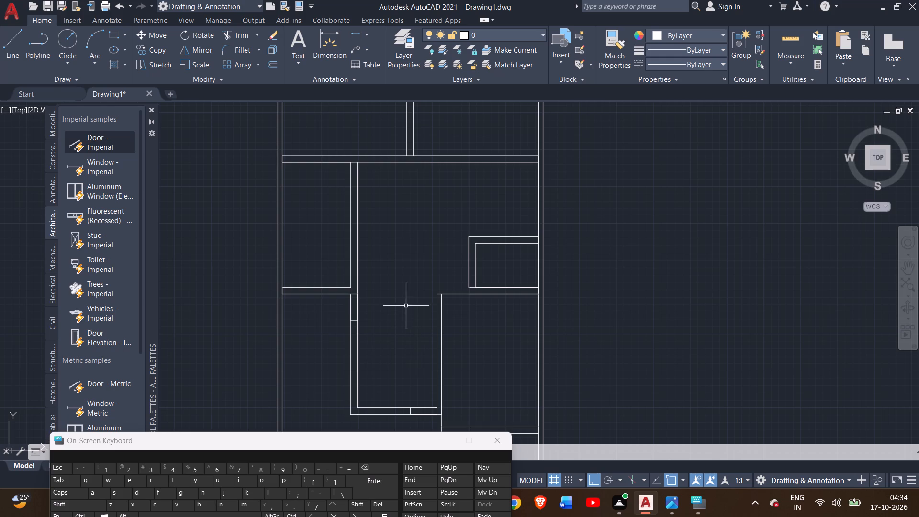
Trim away the outer face line of the central room's left wall along the 3' opening below the cross wall.
scroll(380, 313, up, 3)
middle_drag(375, 306, 446, 342)
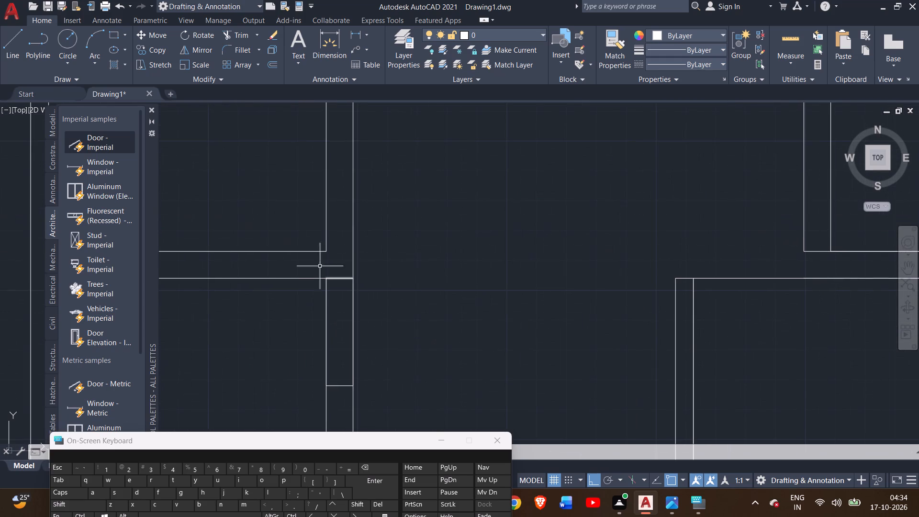
click(248, 35)
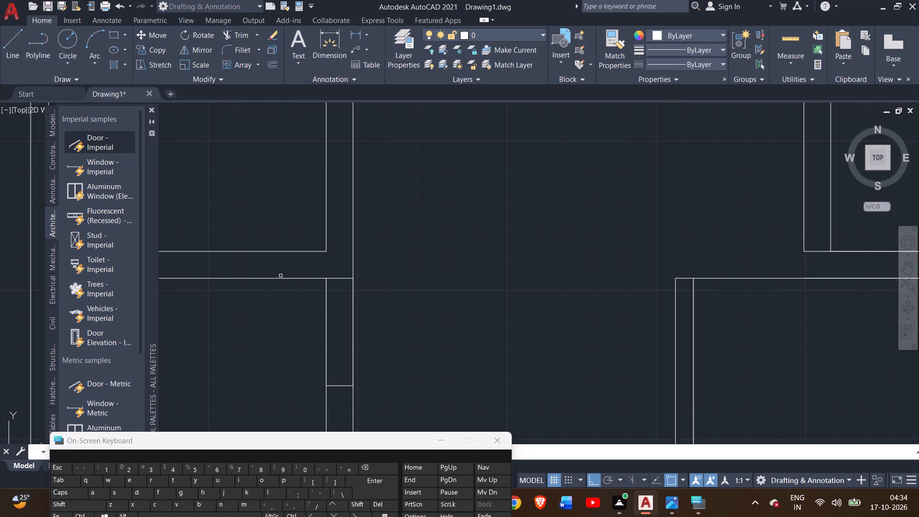
click(327, 317)
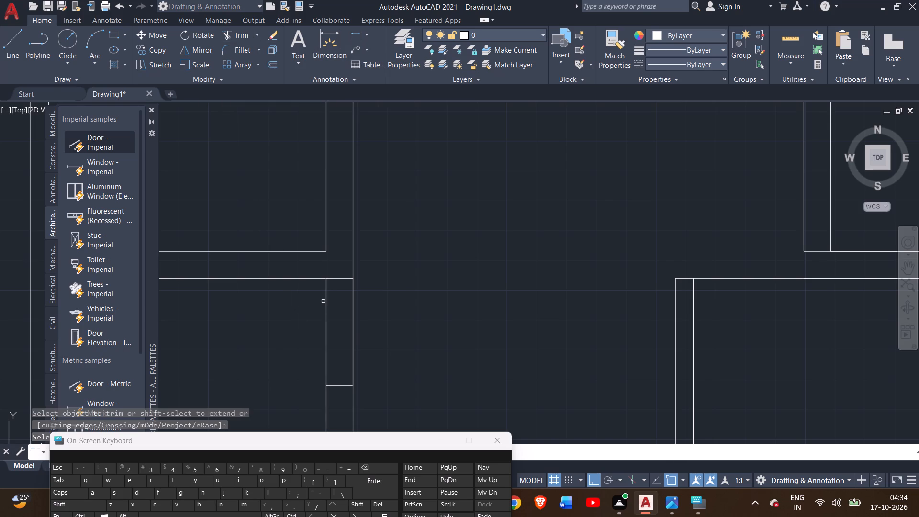
click(326, 308)
Trim the inner face line of the central room's bottom wall across its 3' opening, including the short leftover piece at the corner.
scroll(465, 328, down, 3)
middle_drag(465, 328, 440, 202)
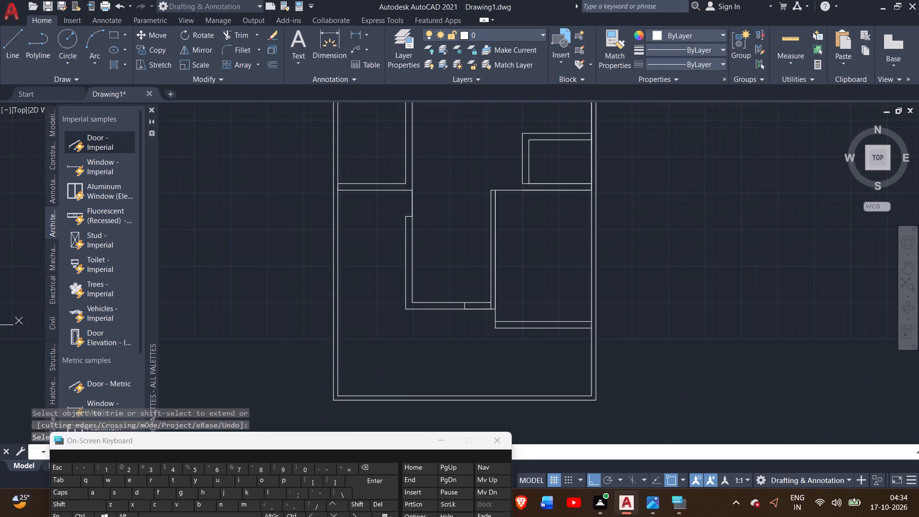
scroll(462, 326, up, 4)
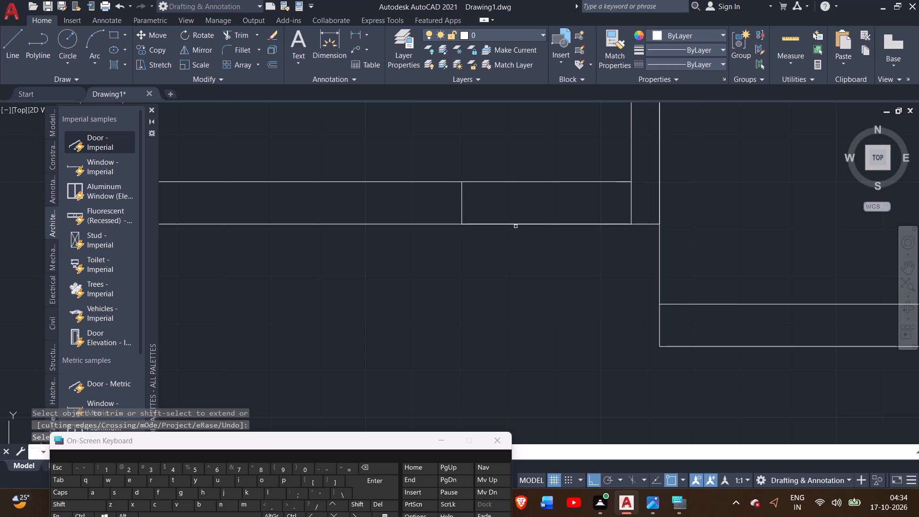
double_click(508, 180)
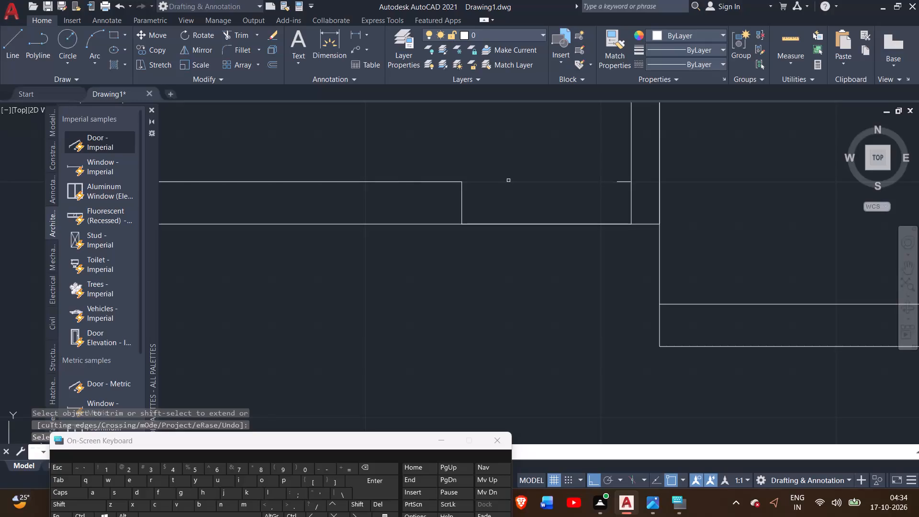
scroll(618, 181, up, 2)
click(618, 181)
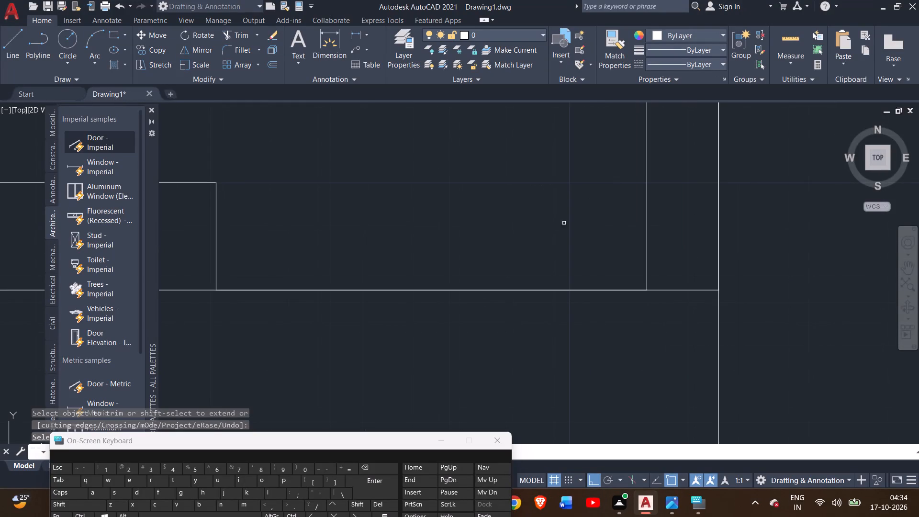
scroll(451, 339, down, 5)
middle_drag(442, 358, 436, 350)
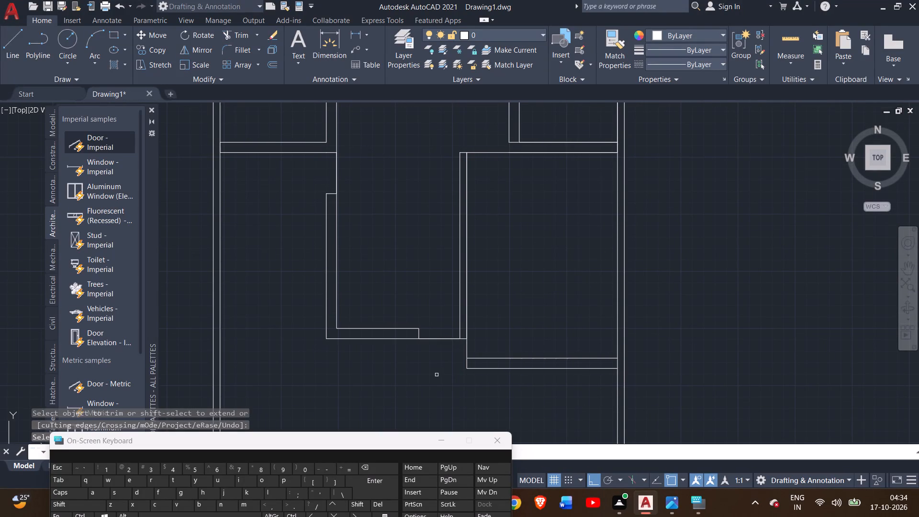
middle_drag(437, 375, 423, 323)
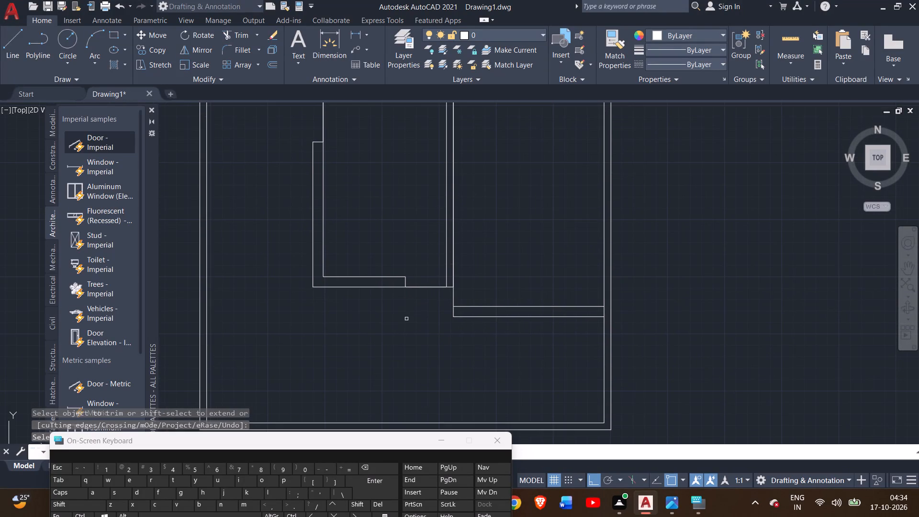
scroll(401, 303, up, 2)
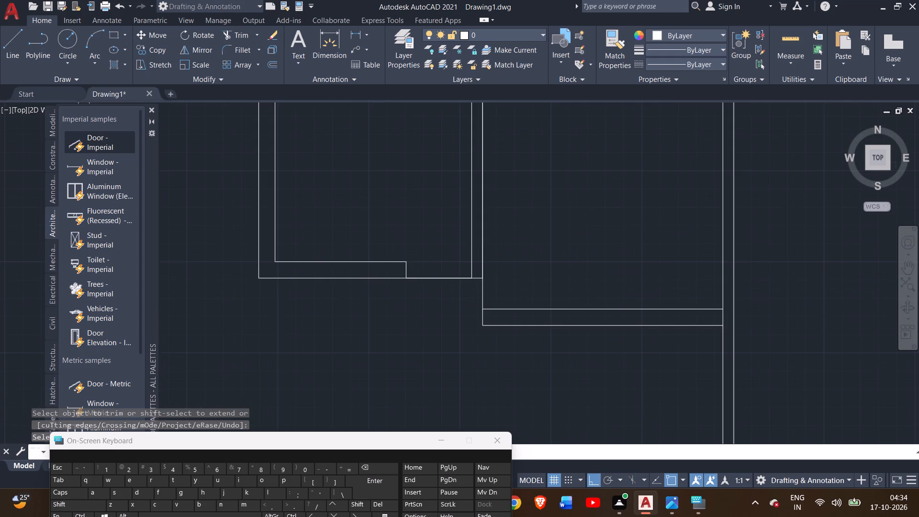
scroll(401, 319, down, 1)
right_click(394, 319)
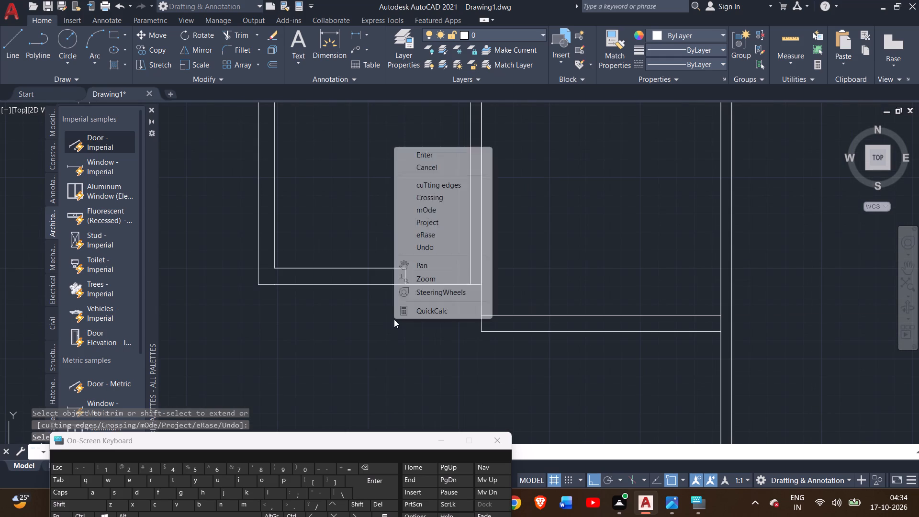
click(427, 157)
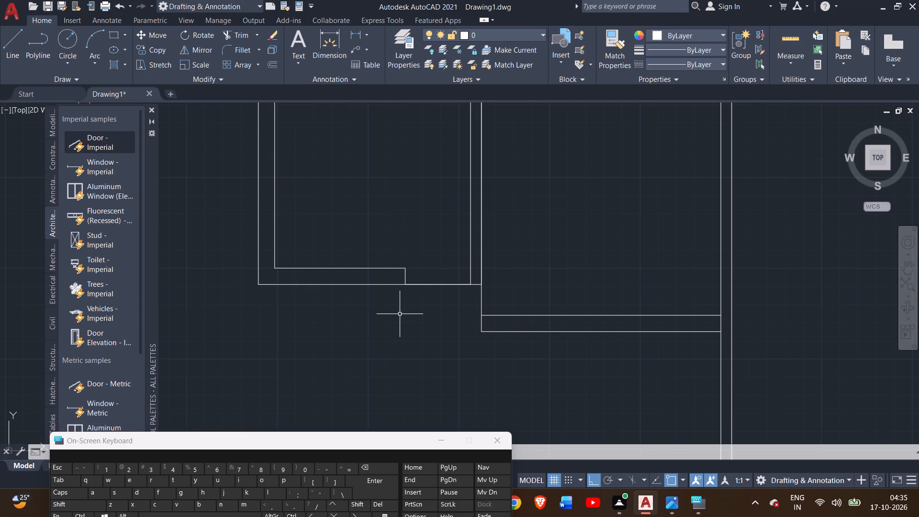
Compare the drawn walls with the reference plan image CADD PLAN 17 -1.jpg, checking door positions and the upper room layout.
scroll(400, 314, down, 2)
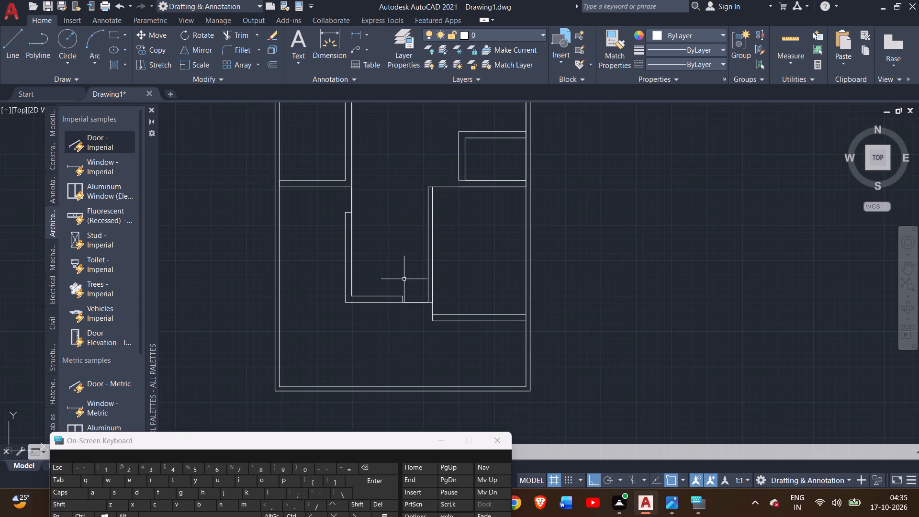
middle_drag(404, 277, 407, 320)
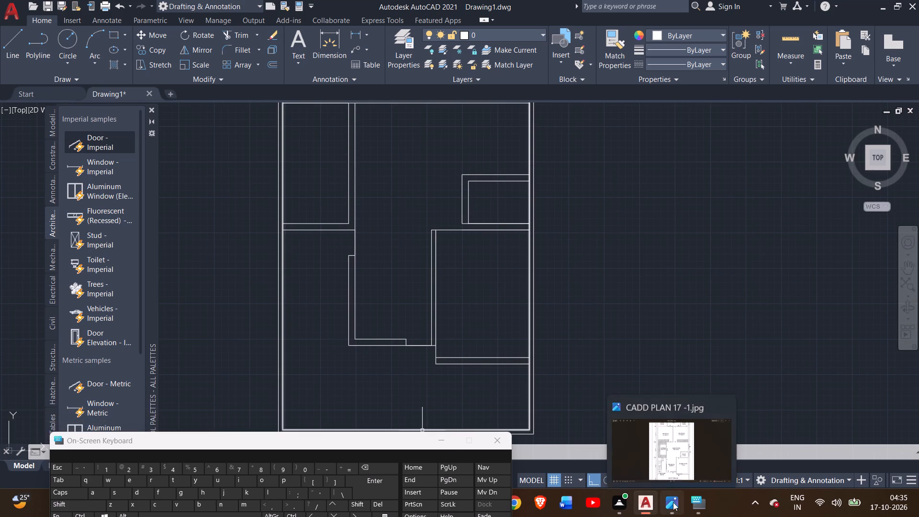
click(673, 502)
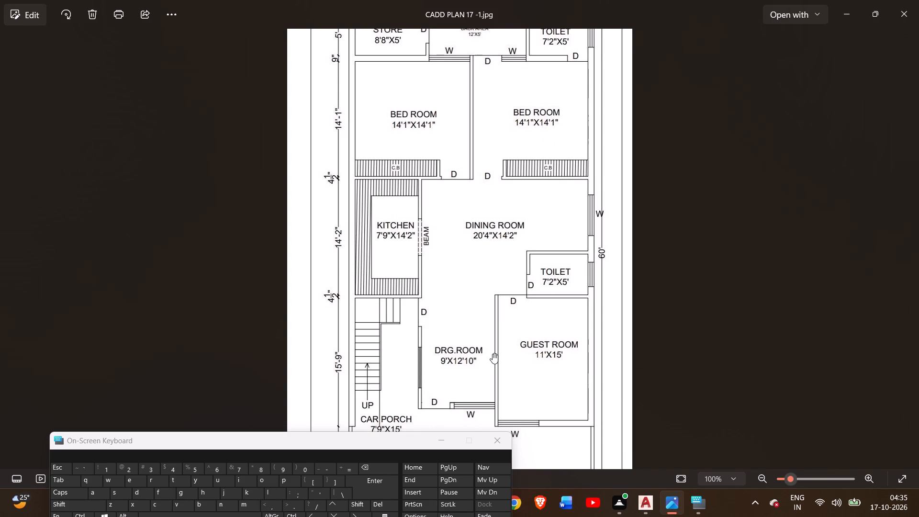
scroll(493, 353, up, 1)
scroll(493, 353, down, 3)
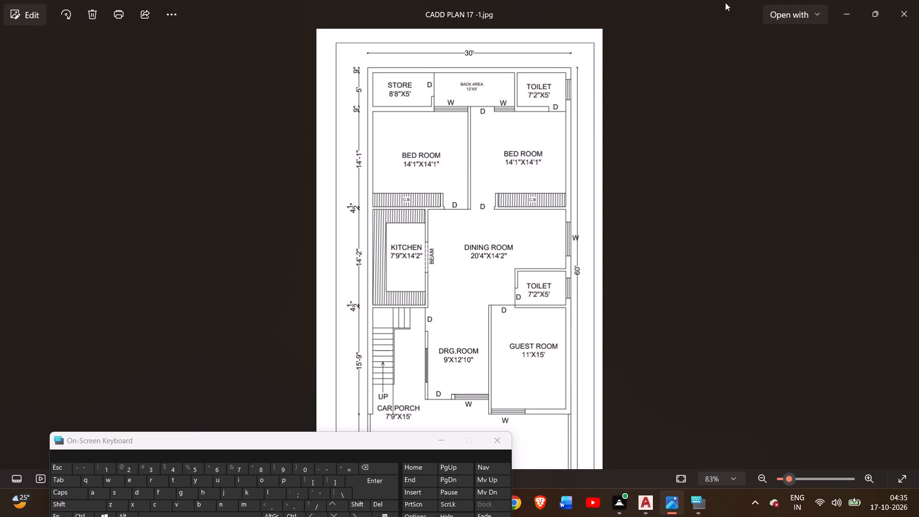
click(846, 18)
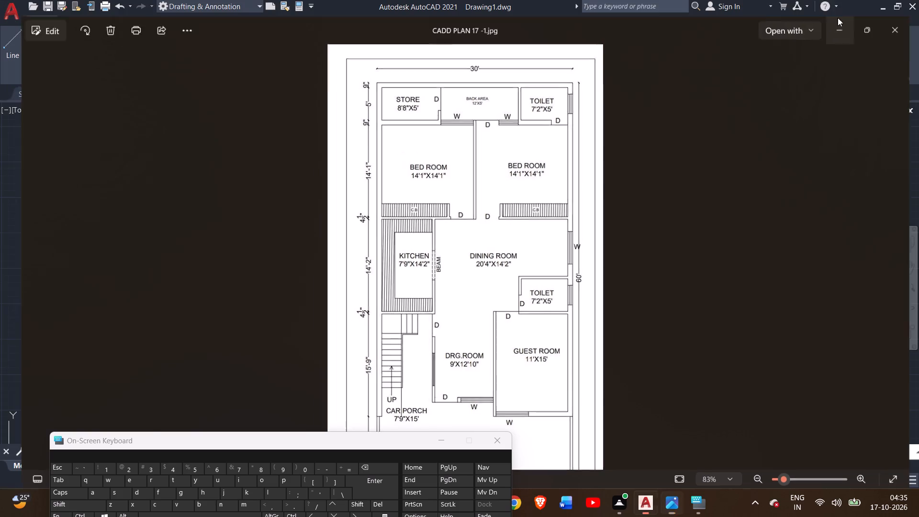
middle_drag(472, 135, 475, 235)
scroll(474, 179, down, 2)
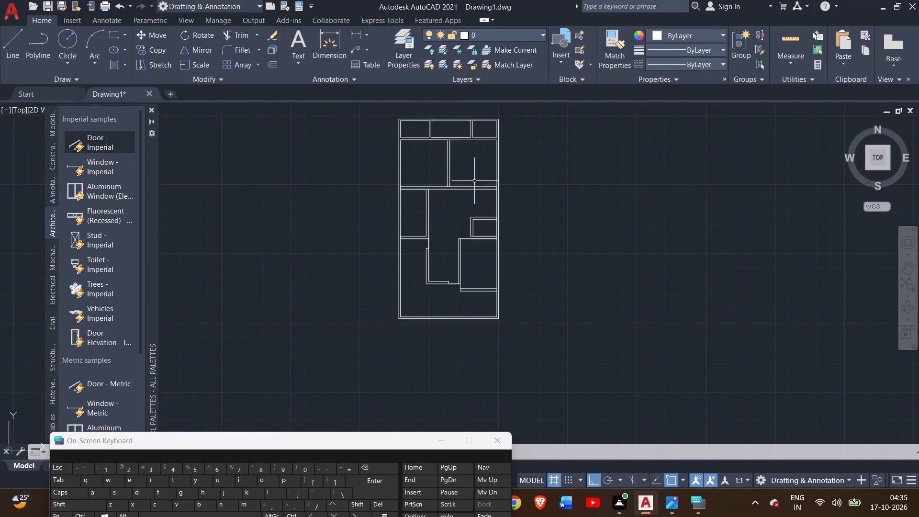
middle_drag(473, 175, 481, 249)
scroll(477, 212, up, 2)
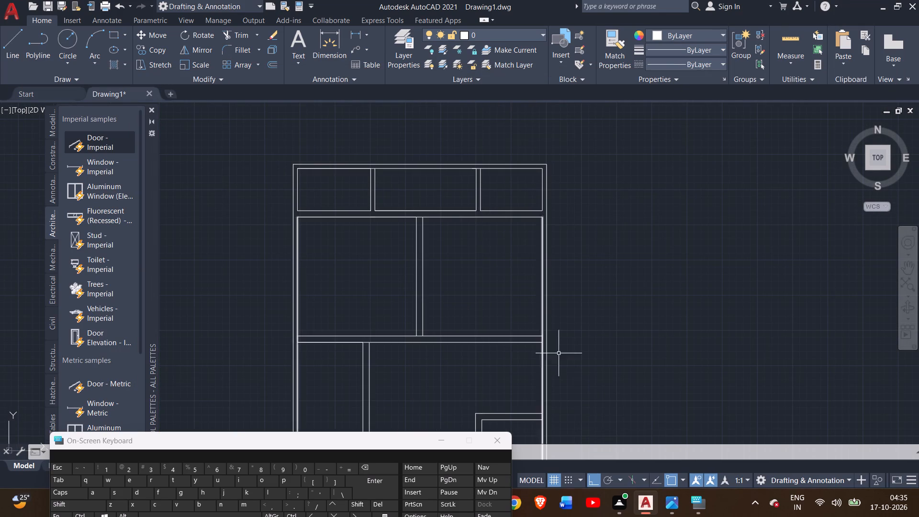
click(669, 504)
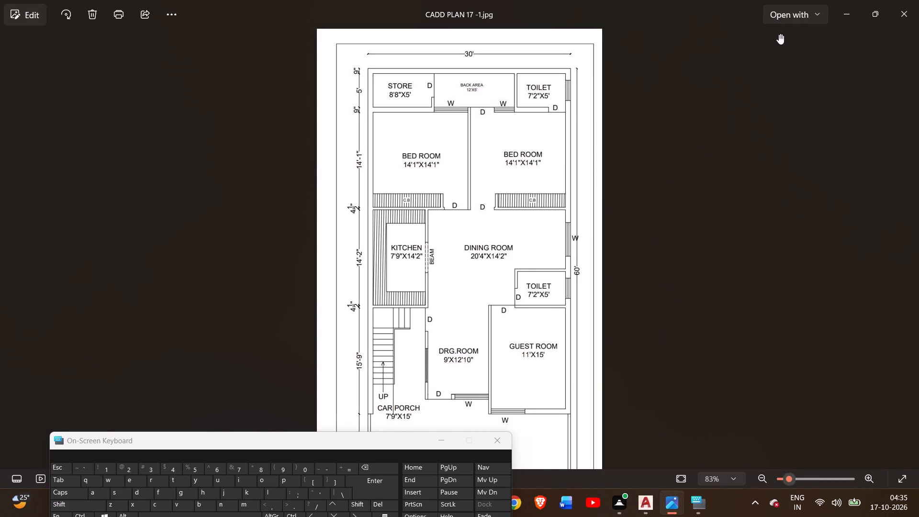
click(853, 15)
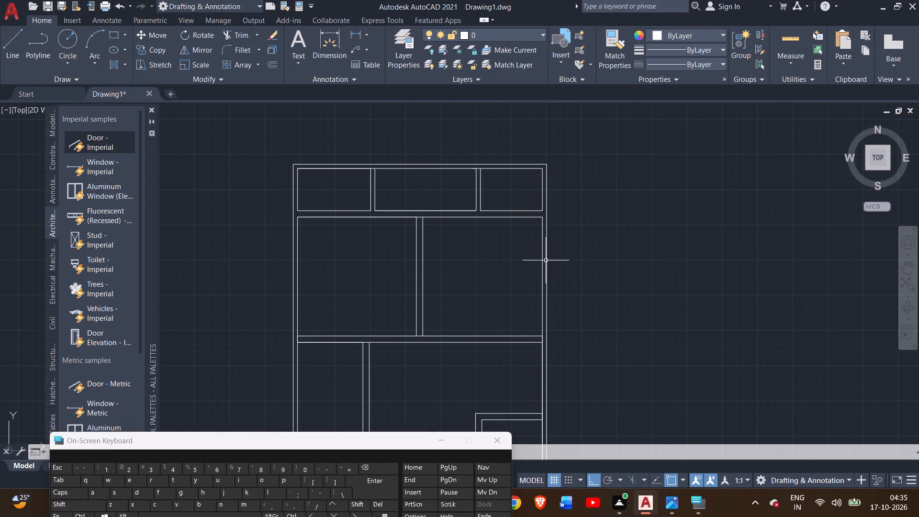
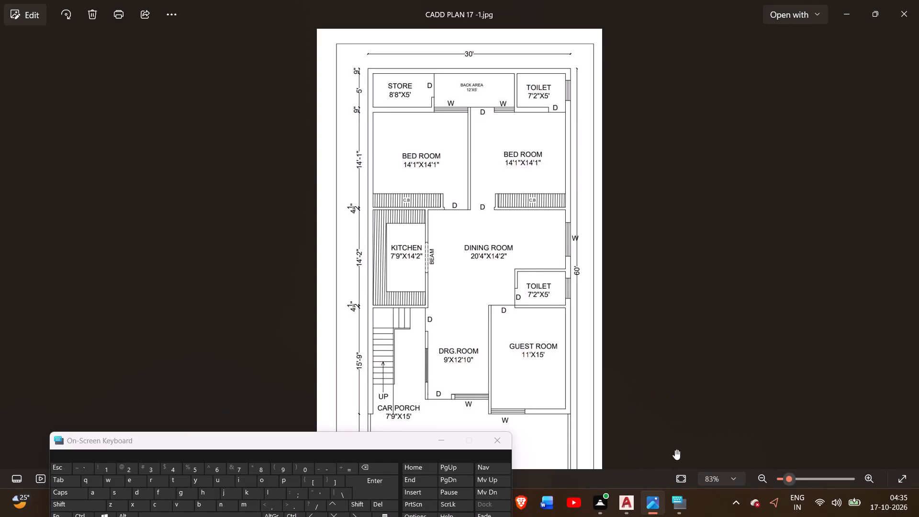
Return to AutoCAD and outline a 3' window across the top-right toilet's outer right wall, starting 1' below its upper inner corner.
click(654, 508)
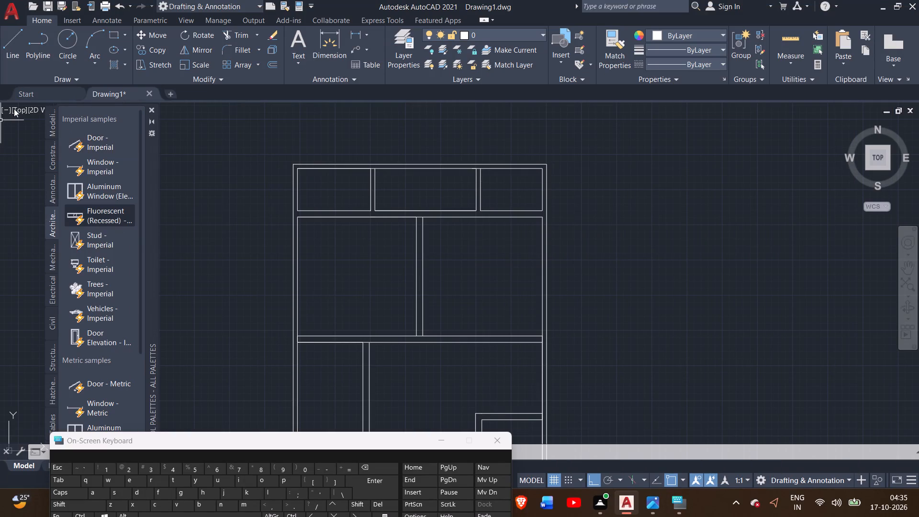
click(12, 42)
scroll(509, 185, up, 2)
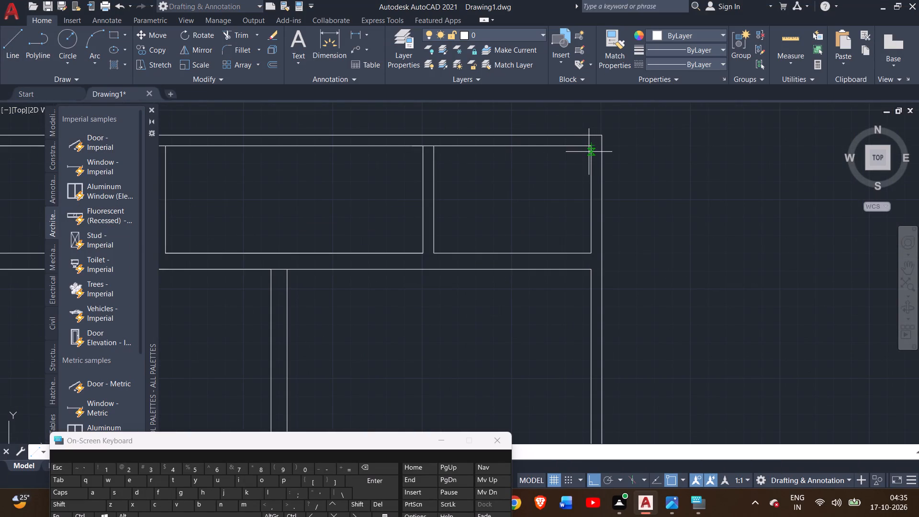
click(591, 148)
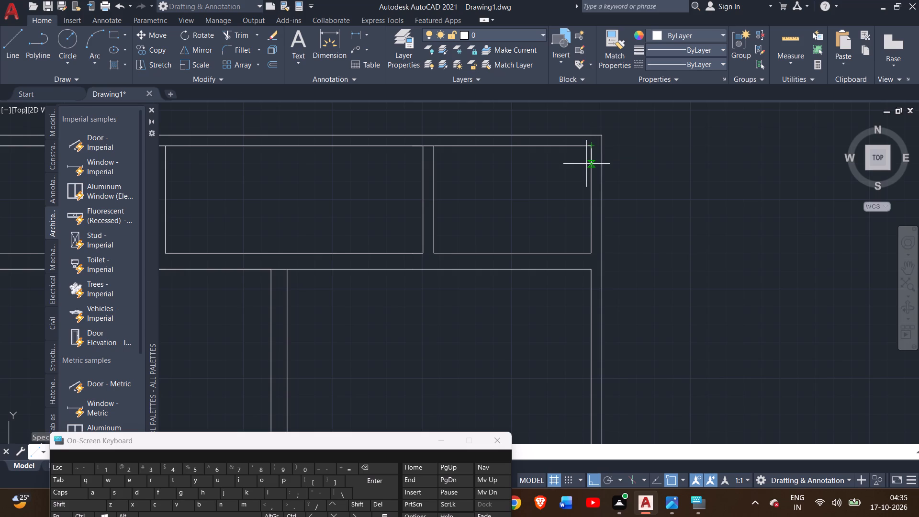
text(1')
key(Return)
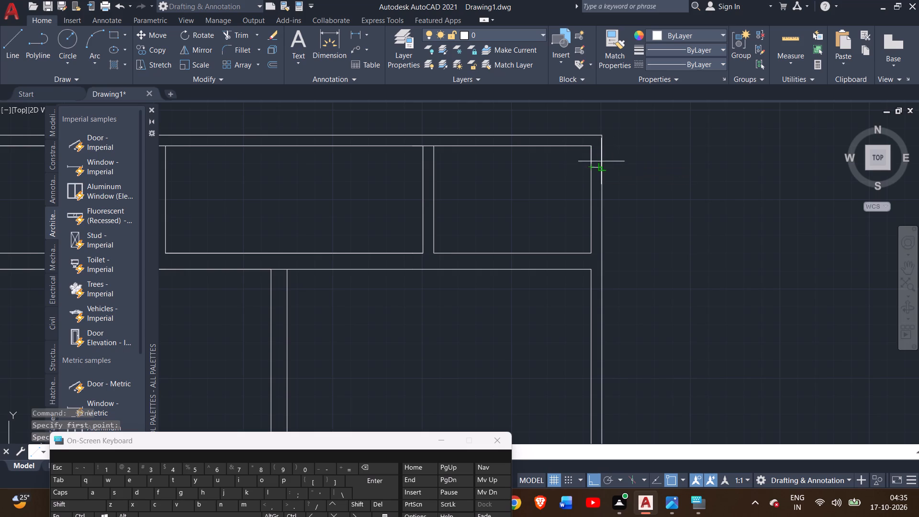
double_click(603, 168)
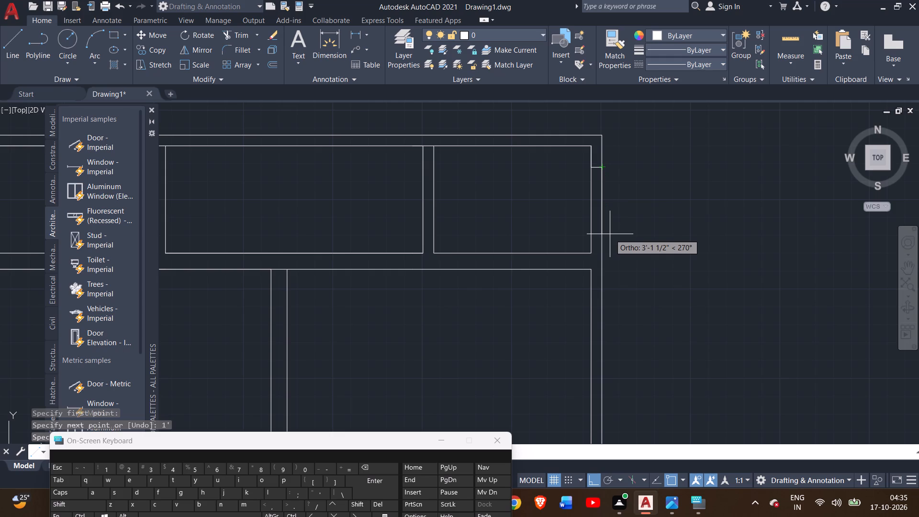
key(3)
key(apostrophe)
key(Return)
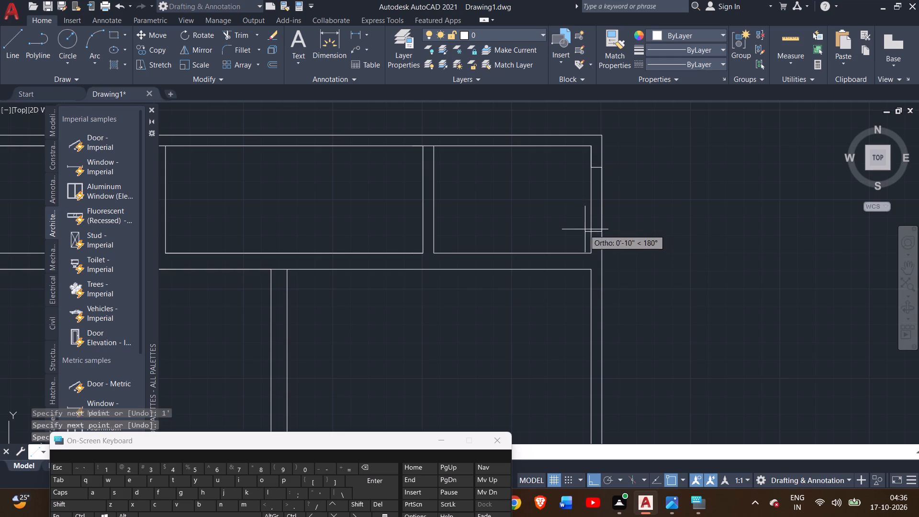
scroll(586, 230, up, 2)
click(592, 233)
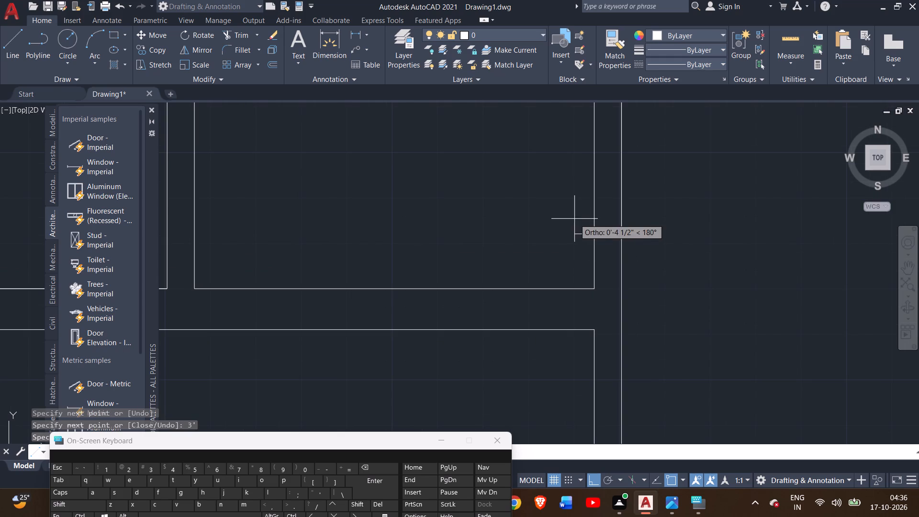
right_click(574, 218)
click(593, 226)
Draw a centre line along the toilet's 3' window, between the midpoints of its two end lines.
scroll(515, 226, down, 2)
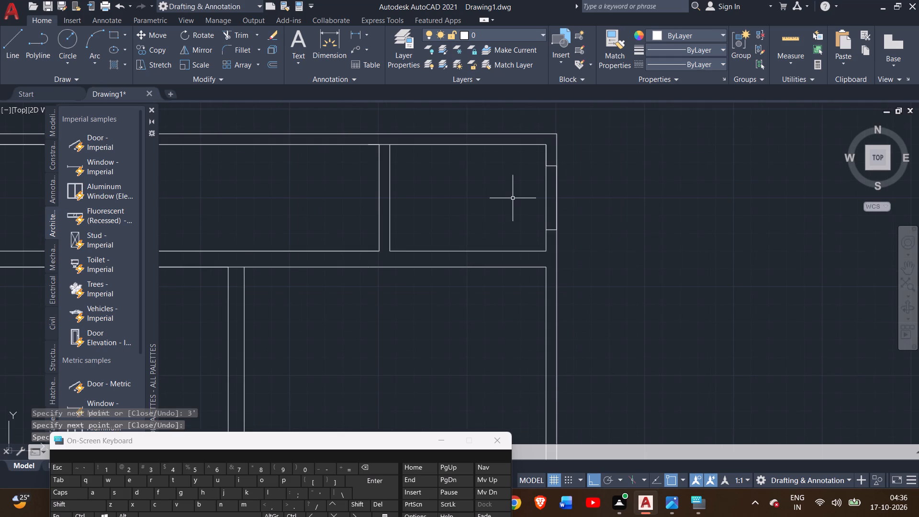
middle_drag(512, 196, 455, 215)
scroll(453, 211, up, 1)
double_click(13, 49)
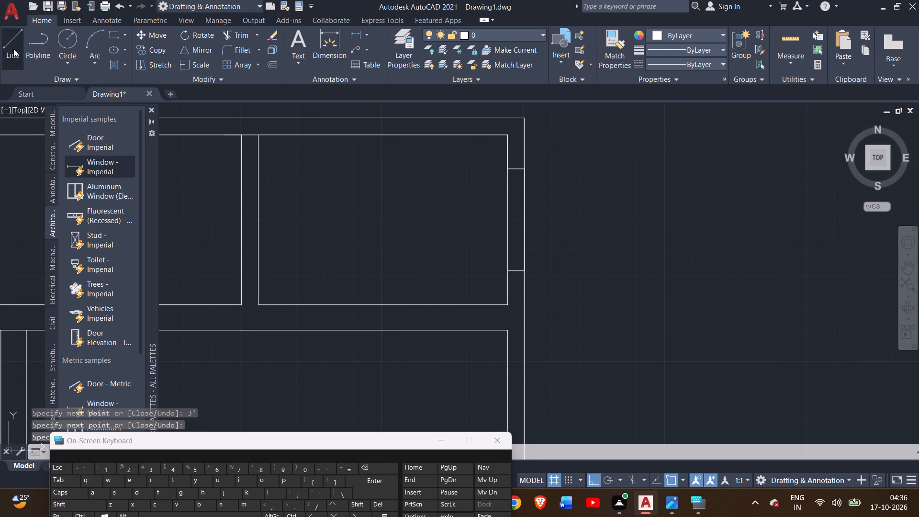
scroll(509, 182, up, 2)
click(521, 148)
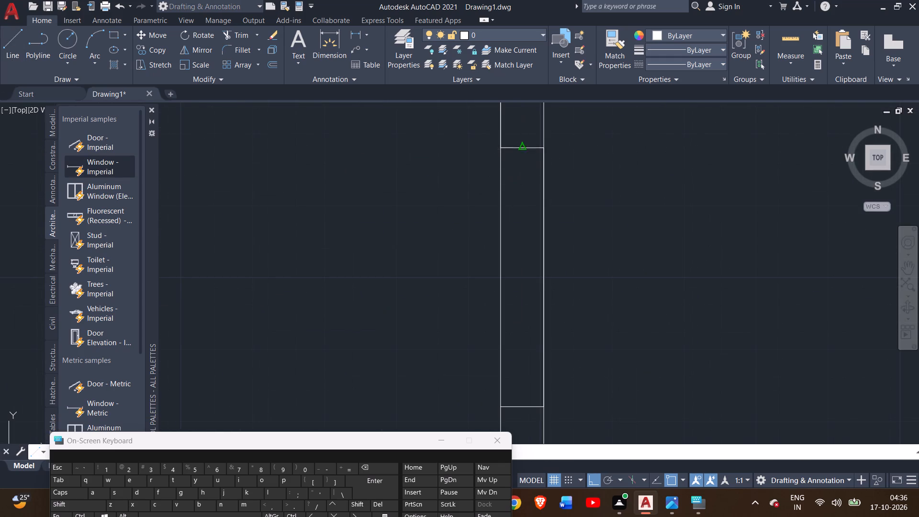
click(522, 409)
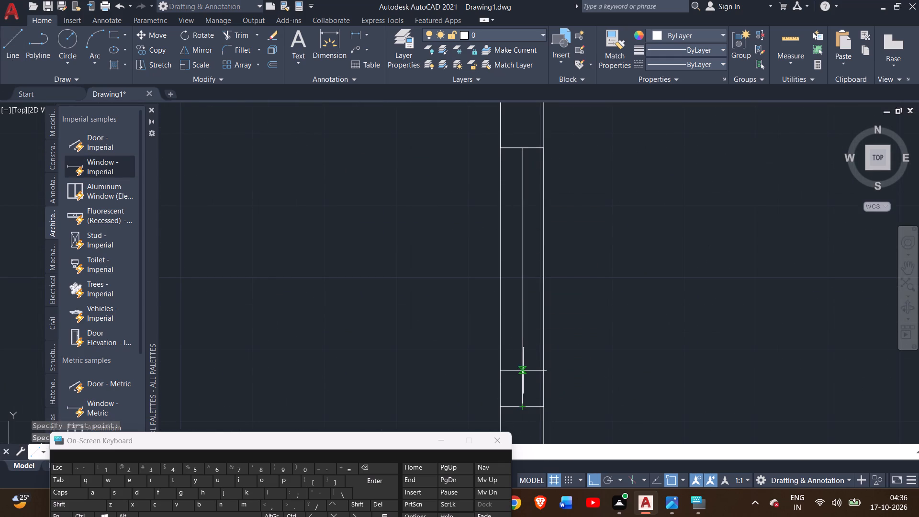
right_click(523, 363)
click(553, 229)
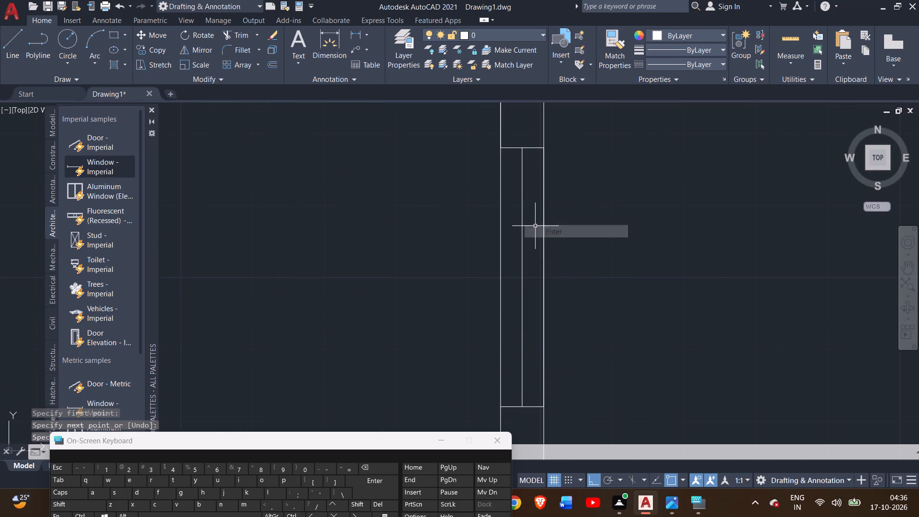
Offset the toilet window's centre line 1" toward the room interior.
click(522, 184)
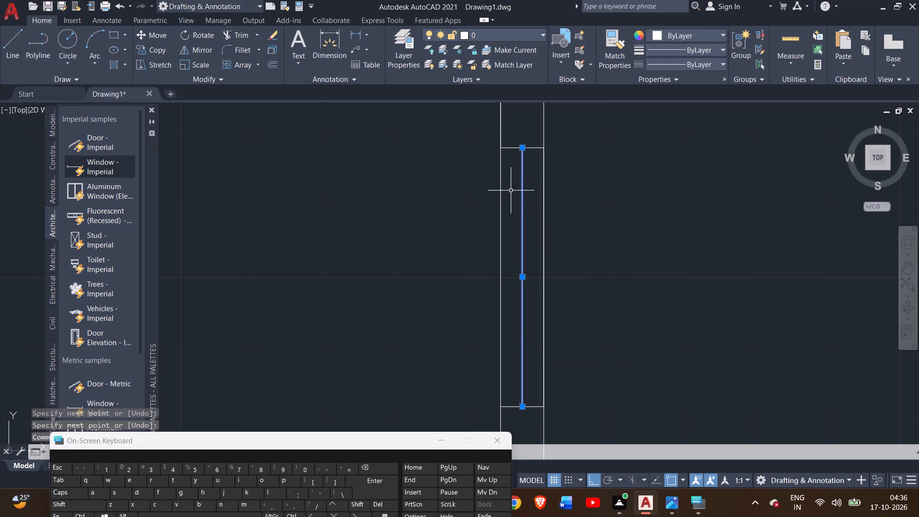
text(off)
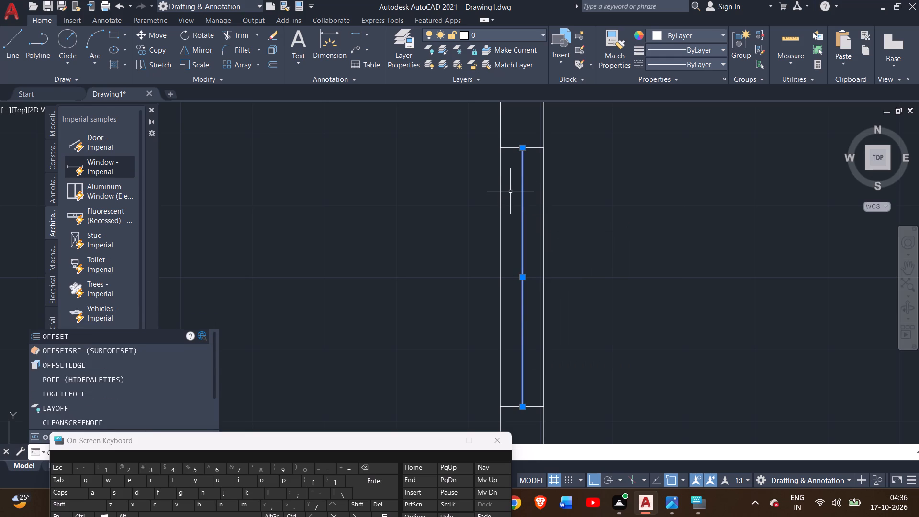
key(Return)
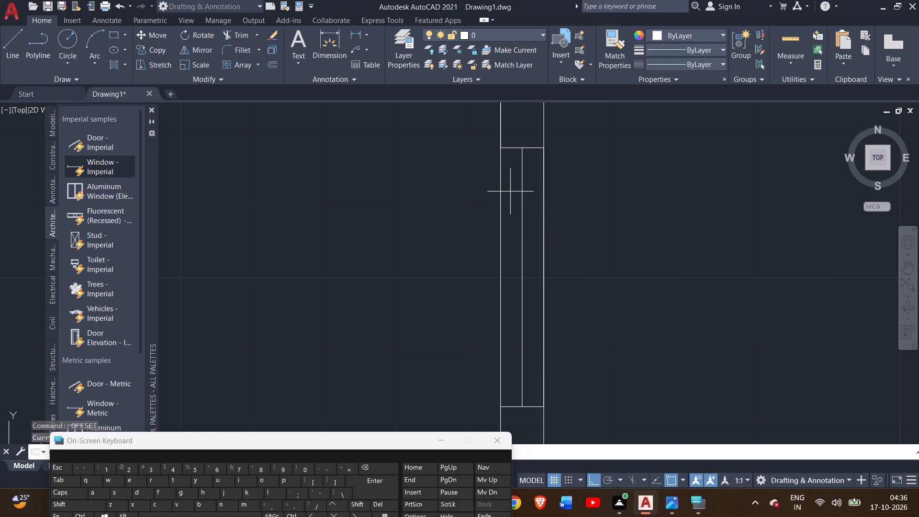
key(1)
key(shift+quotedbl)
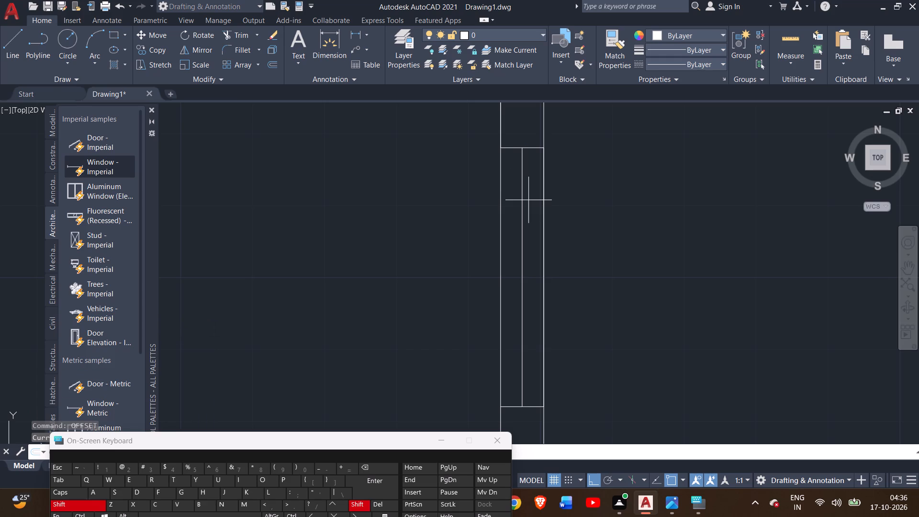
key(Return)
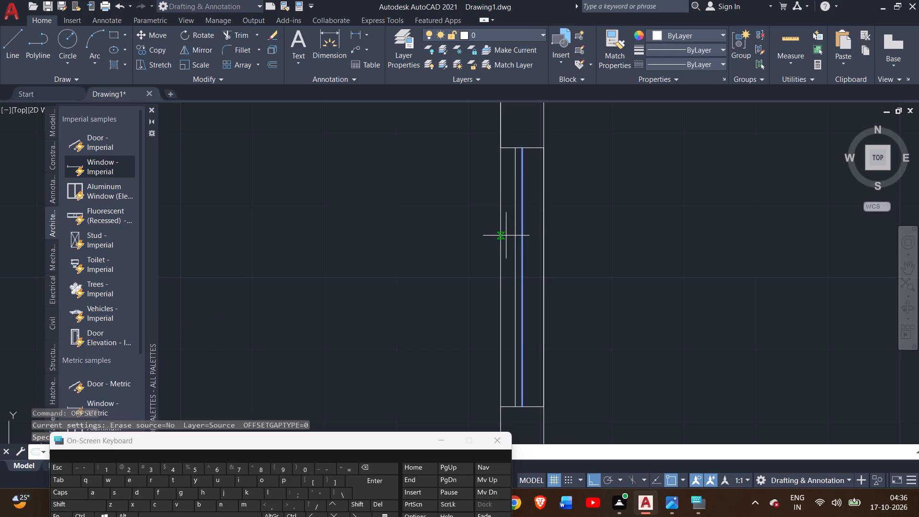
click(506, 236)
Outline a 4' window through the top-middle back area's bottom wall, running left from the area's bottom-right inner corner.
scroll(442, 270, down, 2)
middle_drag(439, 264, 554, 240)
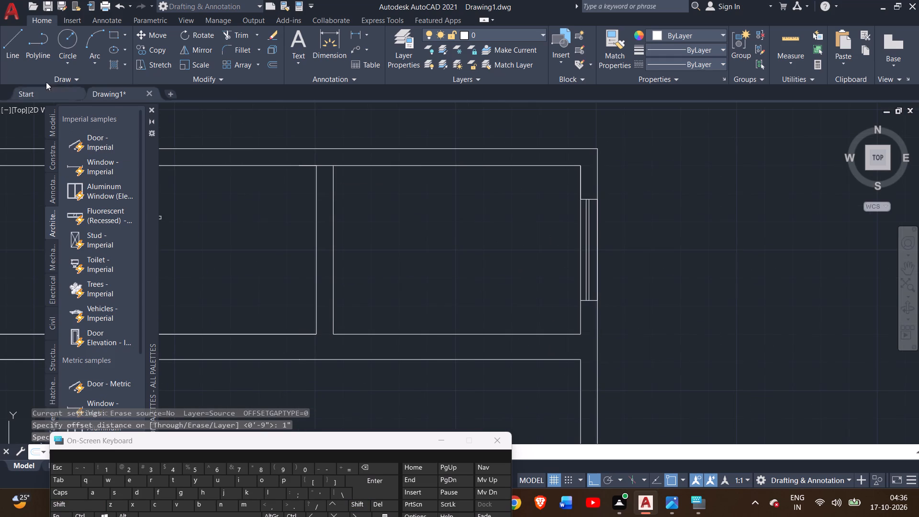
click(12, 50)
scroll(332, 272, down, 2)
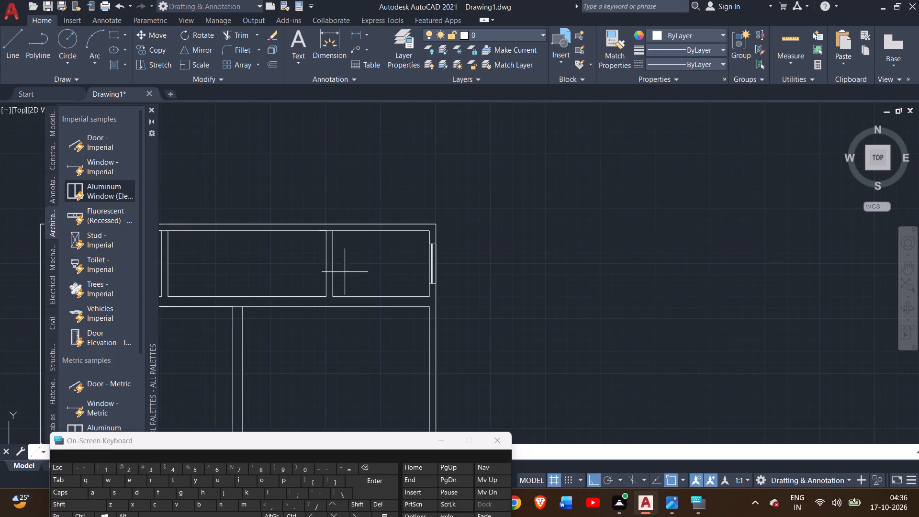
middle_drag(354, 272, 417, 266)
scroll(366, 299, up, 3)
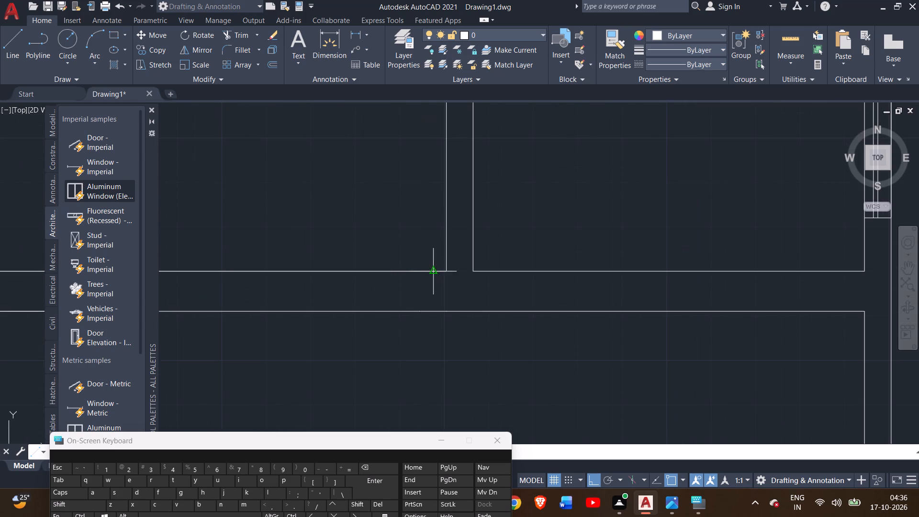
click(447, 270)
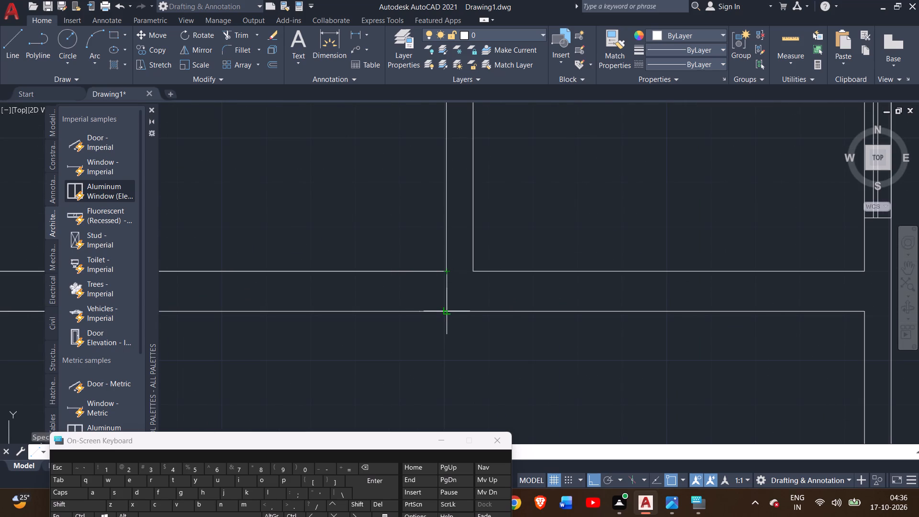
click(448, 313)
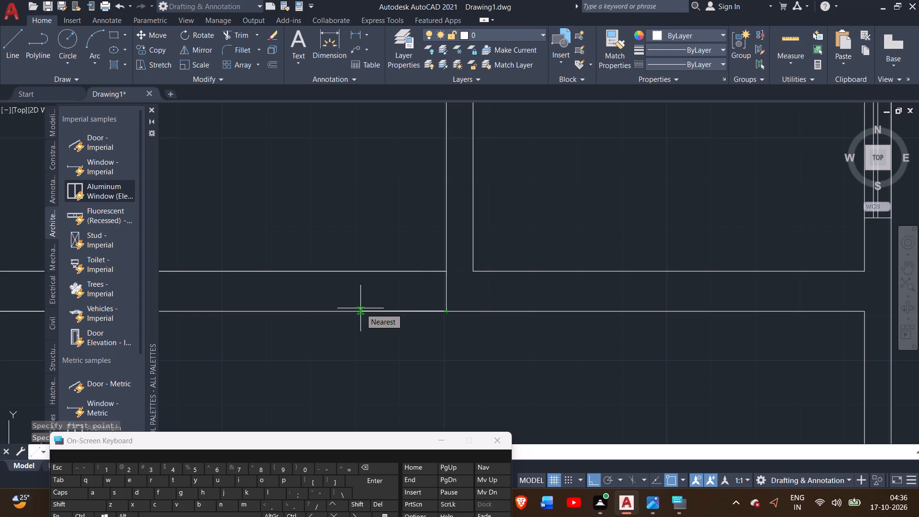
scroll(358, 309, down, 1)
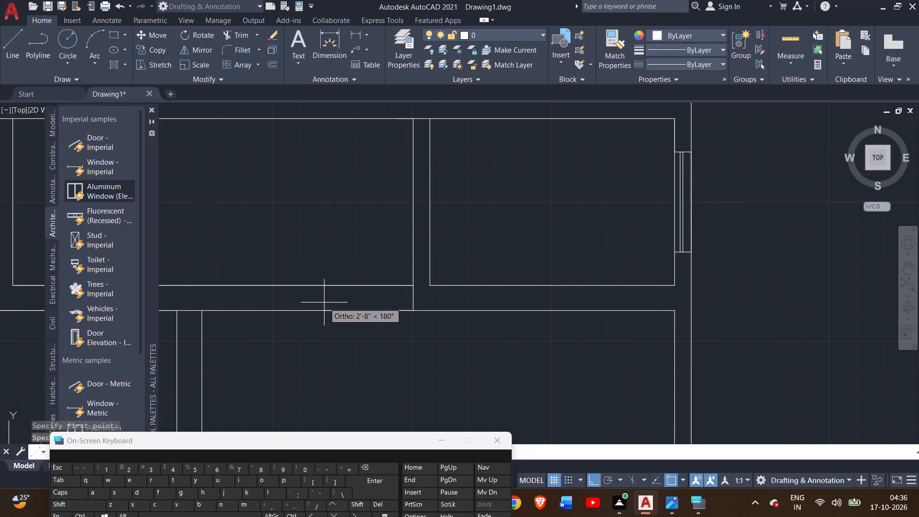
key(4)
key(apostrophe)
key(Return)
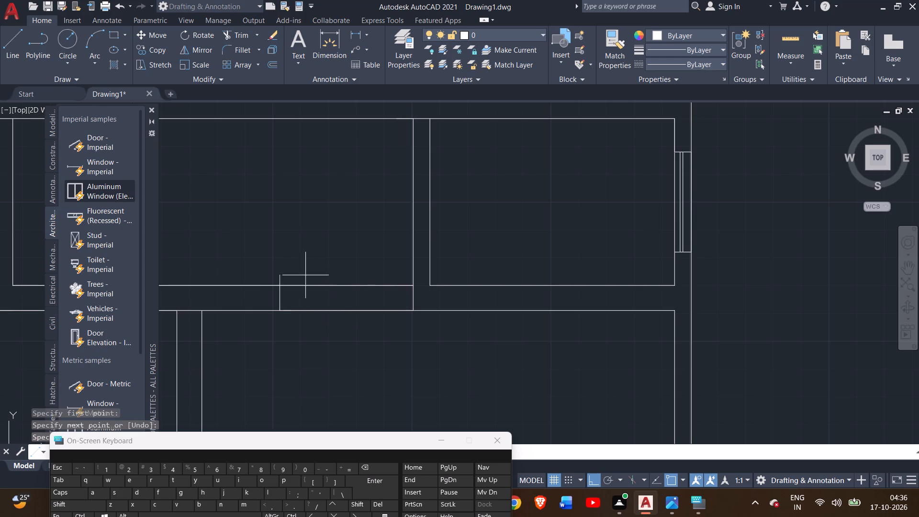
click(278, 283)
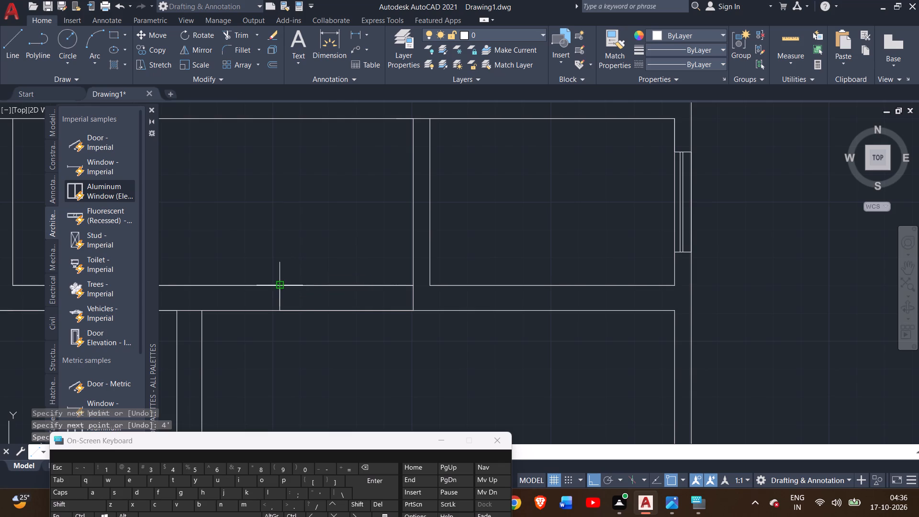
right_click(289, 257)
click(311, 265)
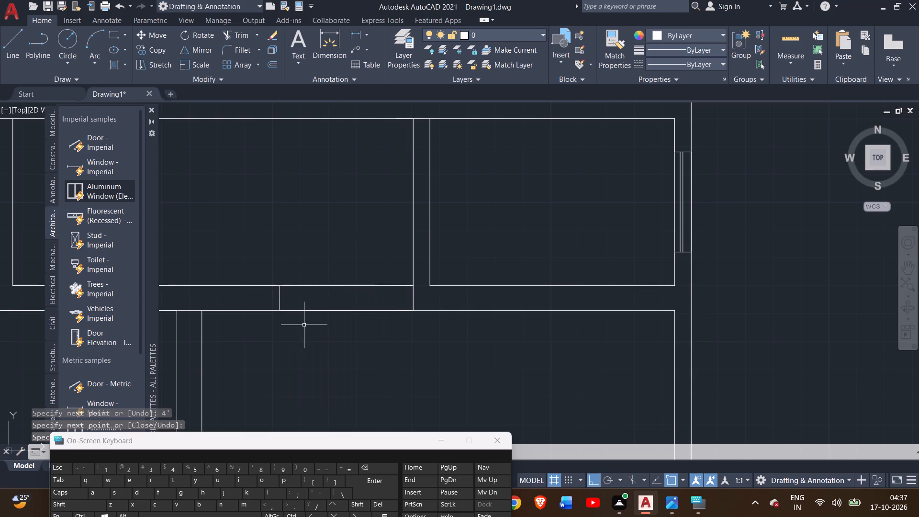
Draw a centre line along the back area's 4' window, between the midpoints of its two end lines.
scroll(304, 325, down, 1)
scroll(302, 323, up, 1)
middle_drag(305, 330, 375, 307)
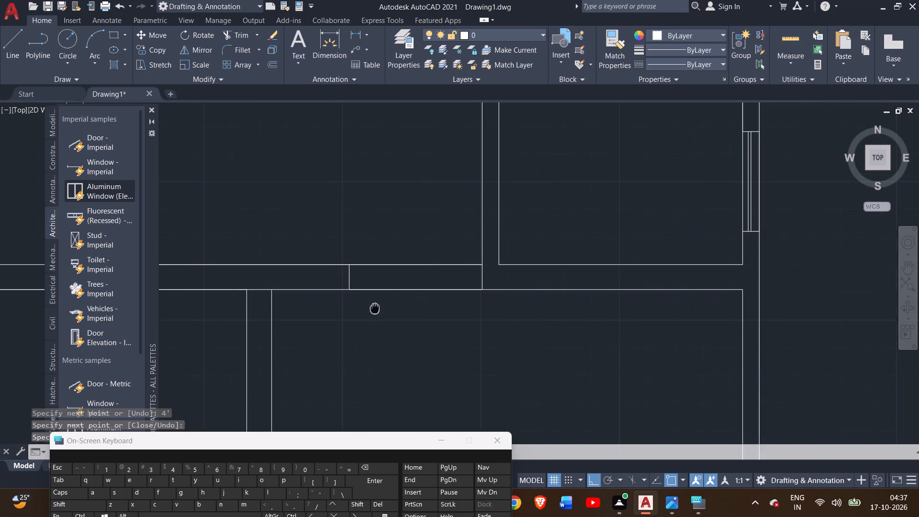
middle_drag(375, 307, 376, 307)
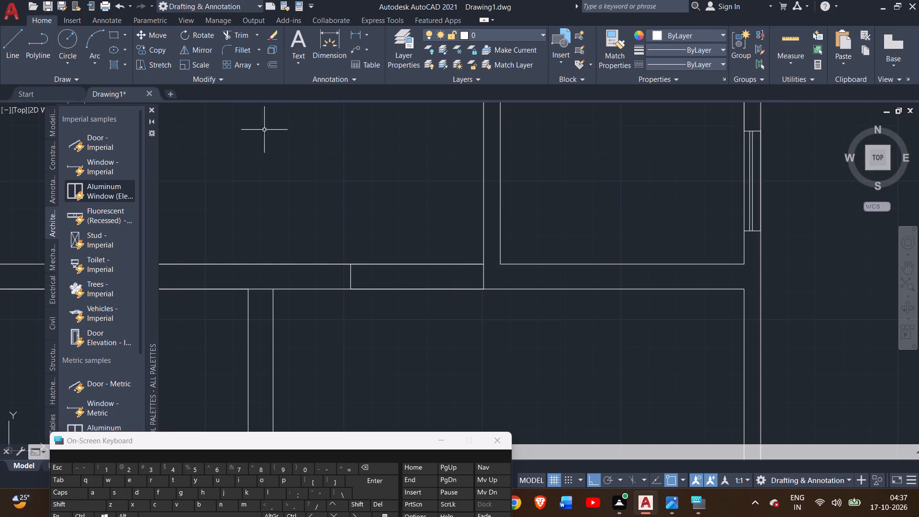
click(17, 51)
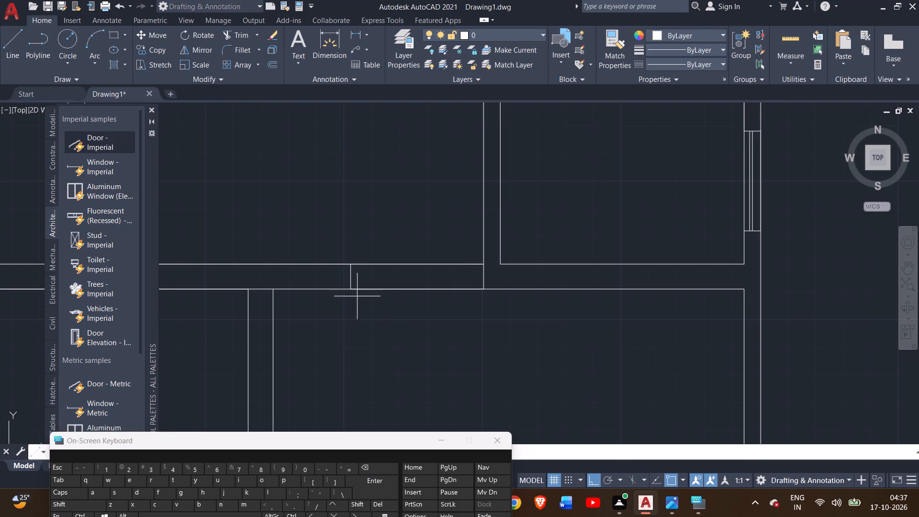
scroll(346, 281, up, 1)
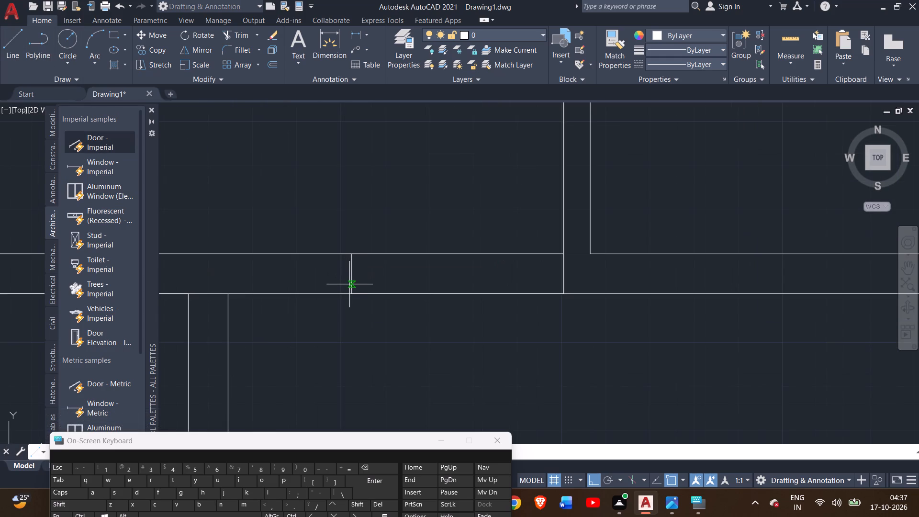
click(350, 276)
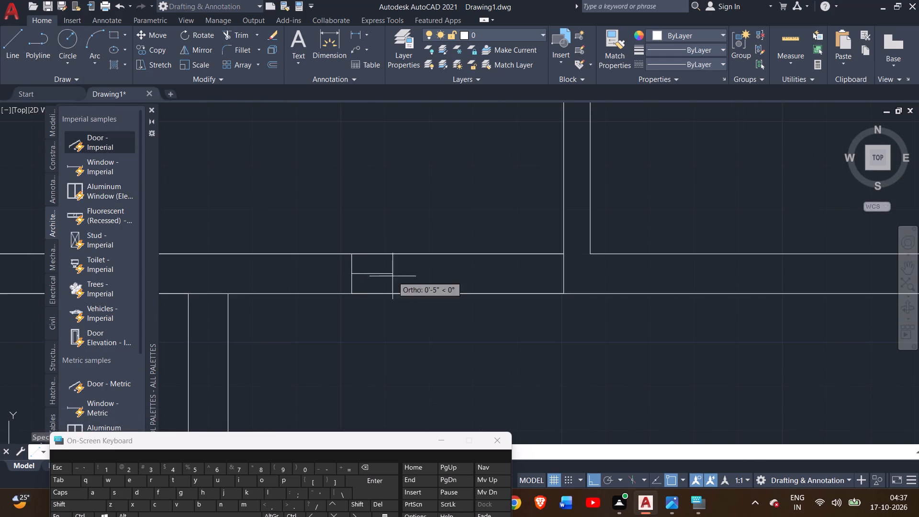
click(565, 272)
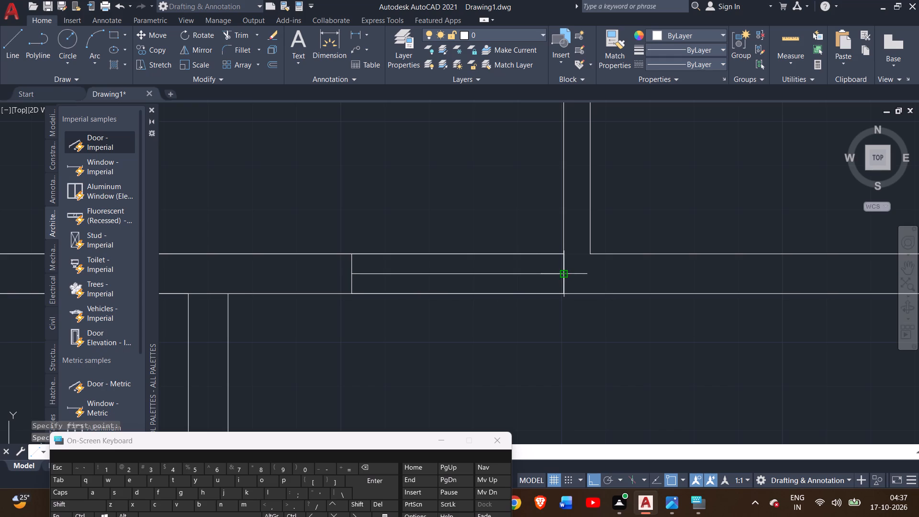
right_click(565, 268)
click(582, 274)
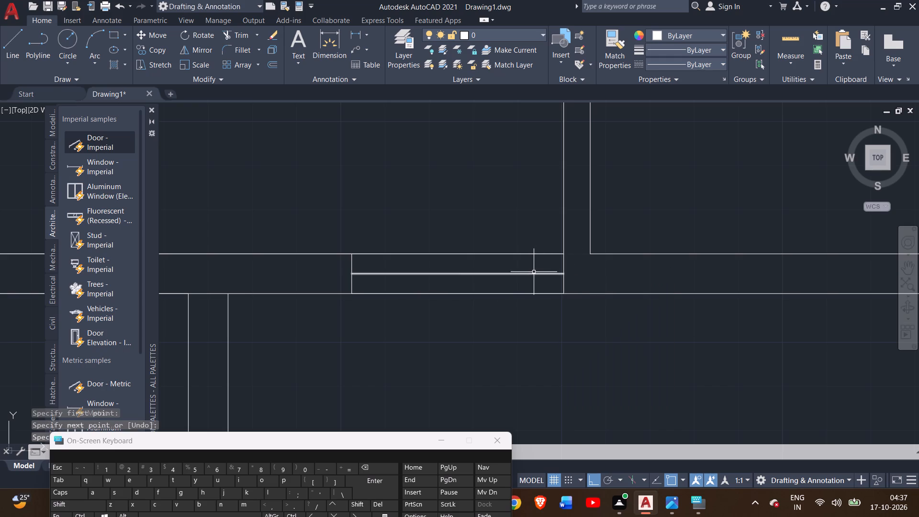
Offset the centre line of the back area's 4' window 1" upward, toward the back area.
click(534, 272)
text(off)
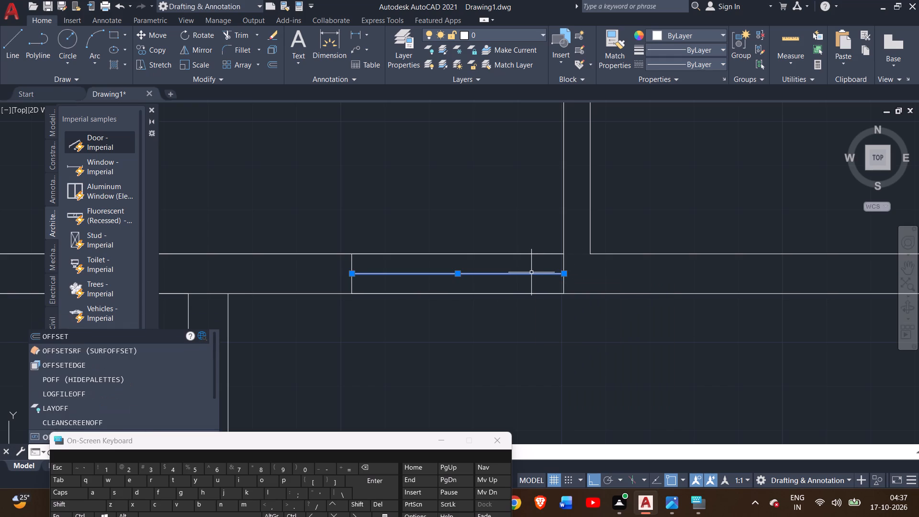
key(Return)
scroll(553, 270, up, 1)
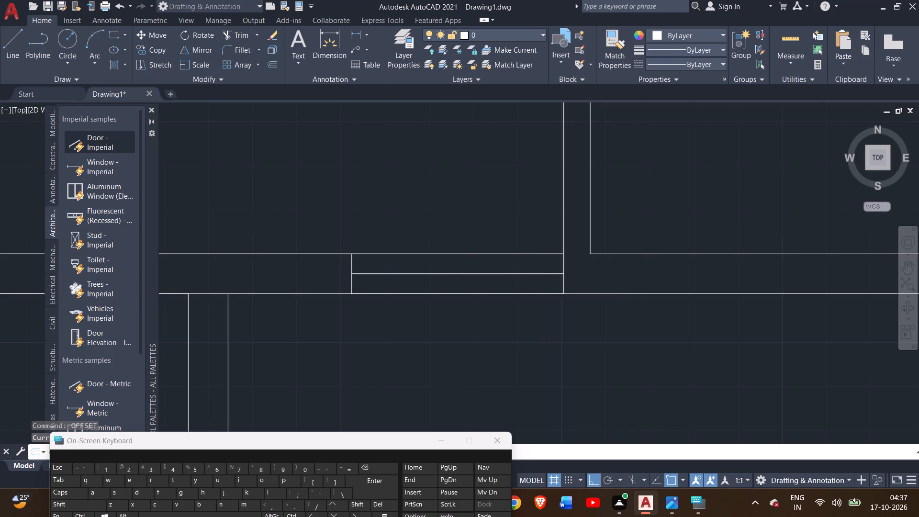
scroll(553, 270, up, 1)
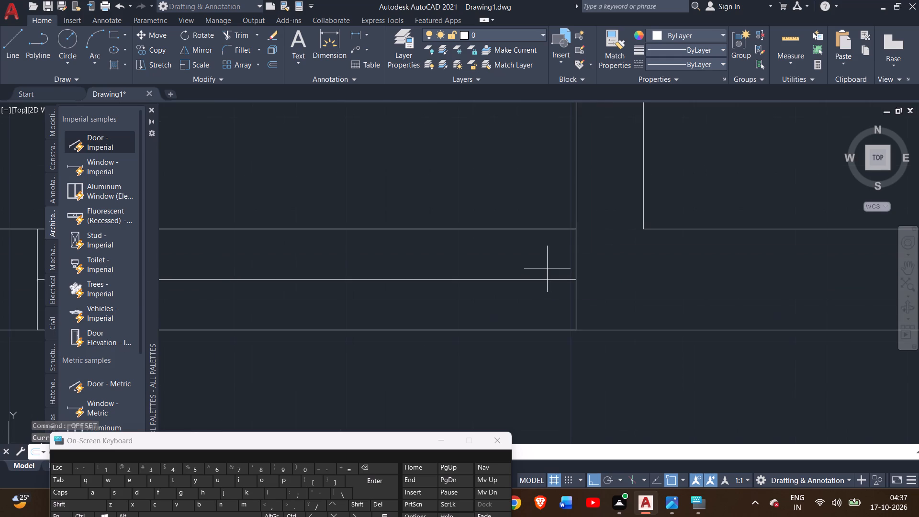
key(1)
key(shift+quotedbl)
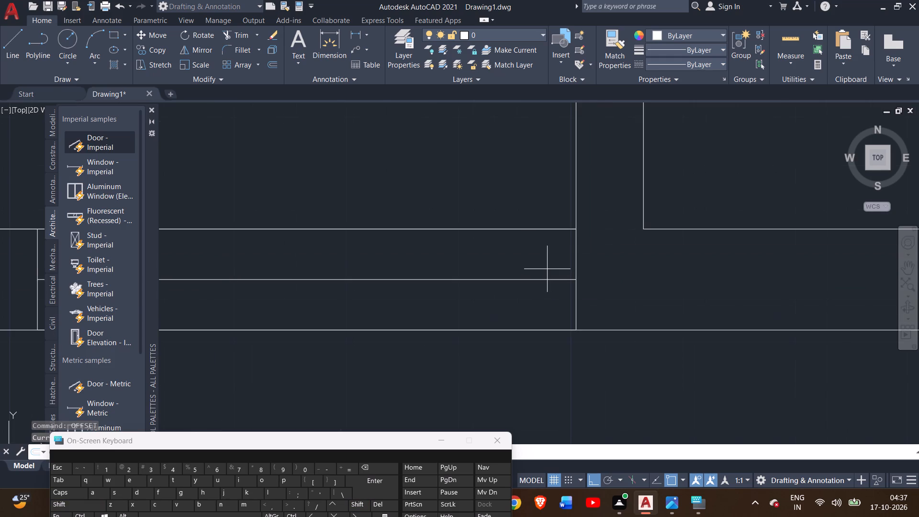
key(Return)
double_click(545, 268)
scroll(493, 281, down, 2)
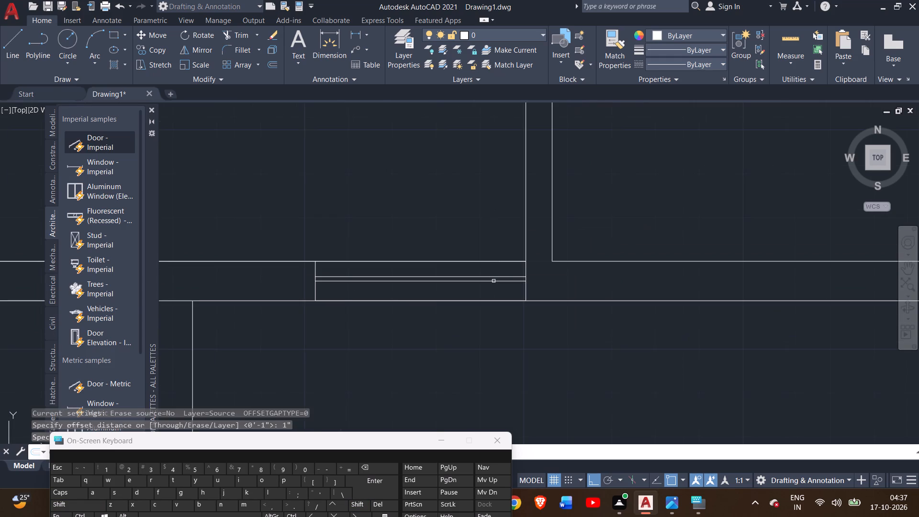
scroll(448, 232, down, 2)
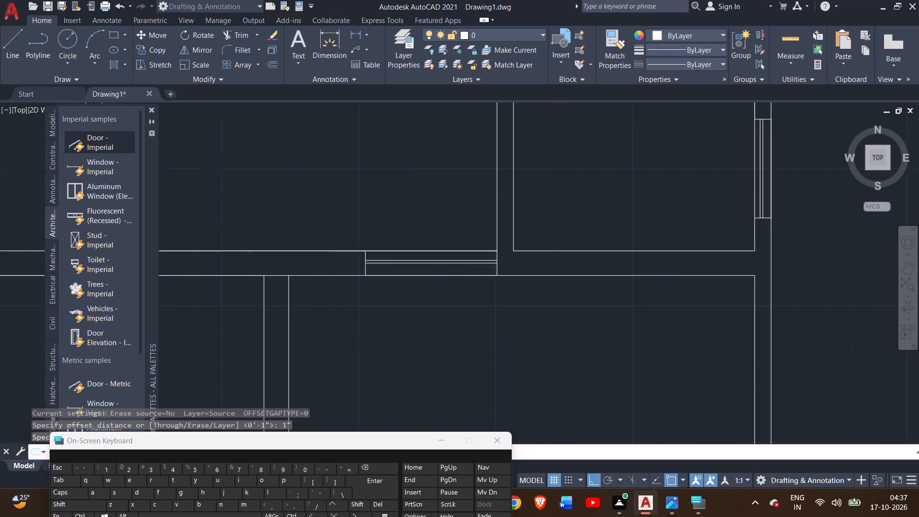
middle_drag(449, 235, 521, 232)
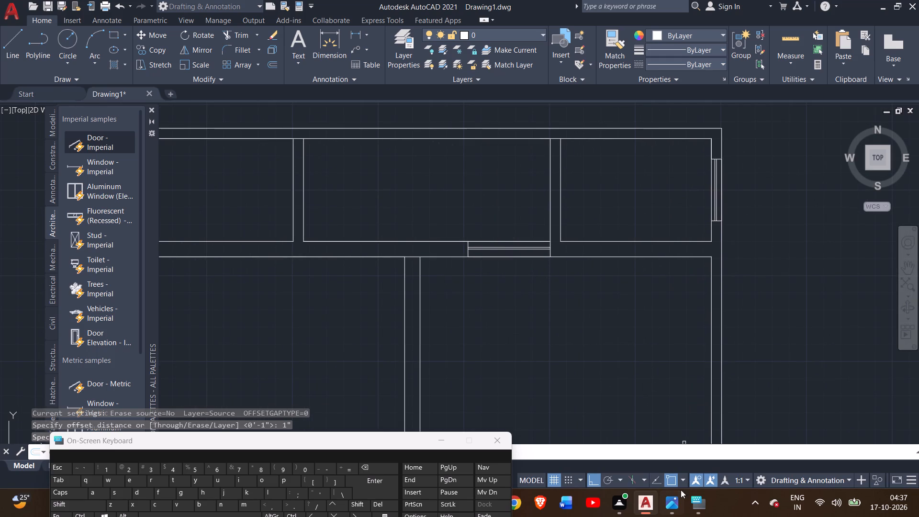
Following the reference plan, draw two window end lines across the back area's bottom wall, at its bottom-left inner corner and the bedroom partition's left face.
click(674, 500)
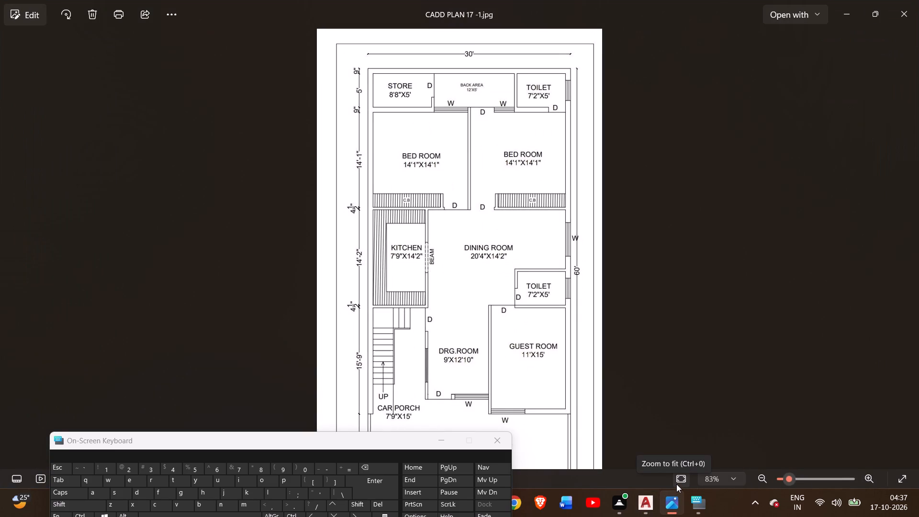
click(640, 502)
middle_drag(315, 323, 354, 323)
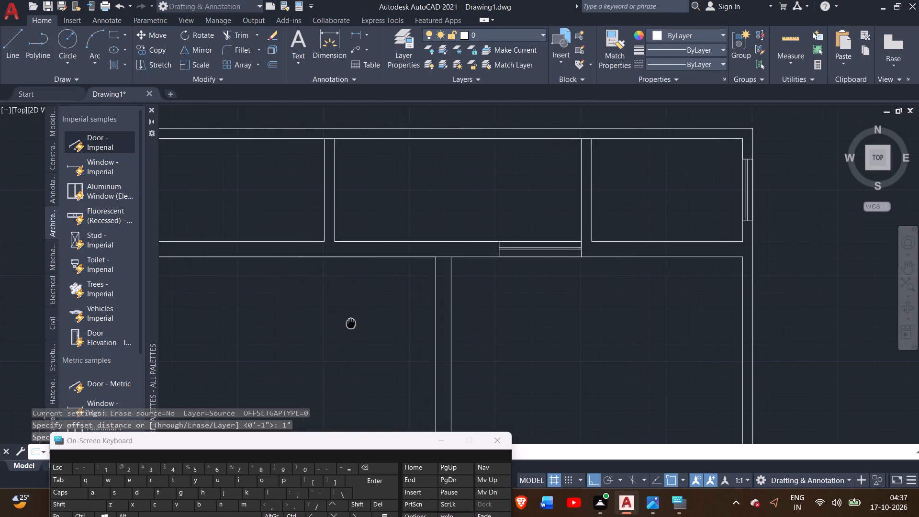
middle_drag(354, 323, 395, 323)
click(14, 53)
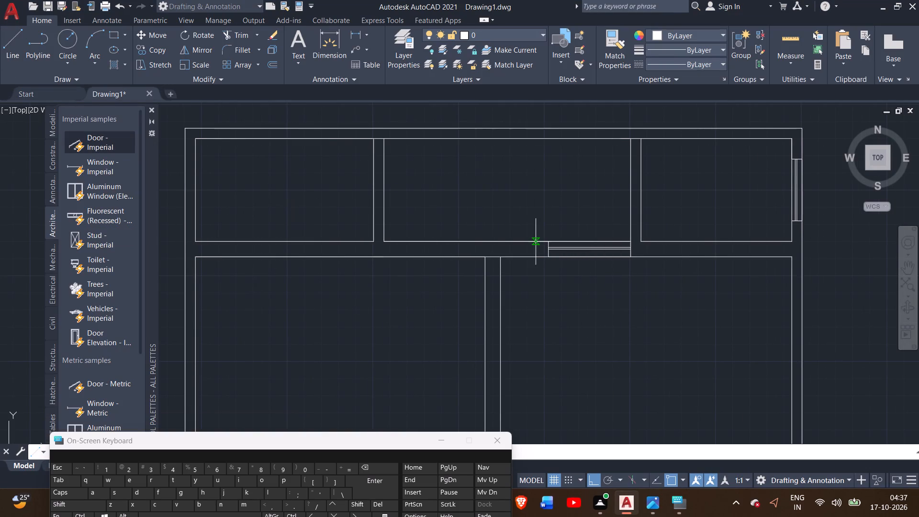
scroll(474, 256, up, 2)
click(496, 256)
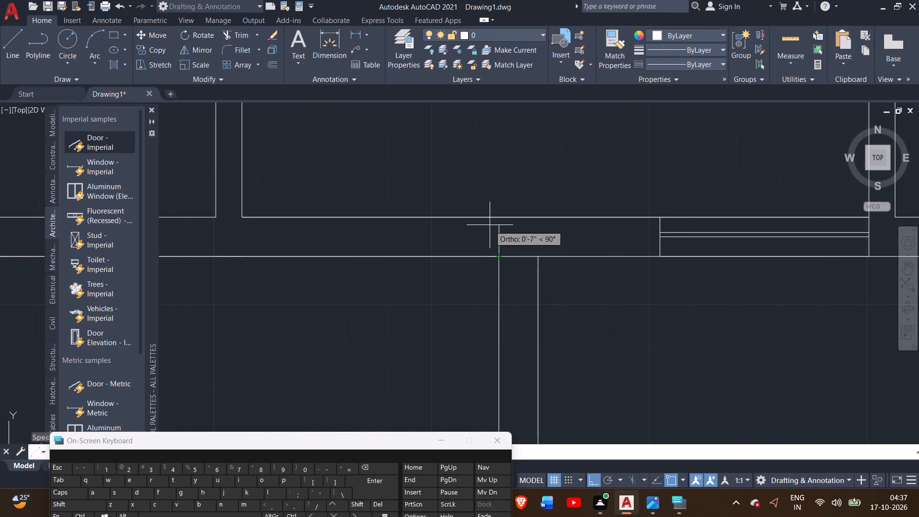
click(499, 215)
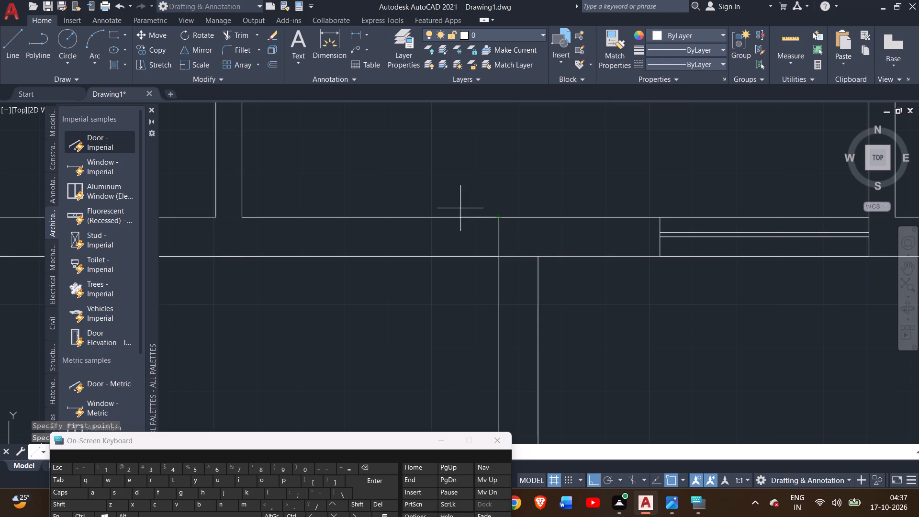
right_click(494, 193)
click(518, 203)
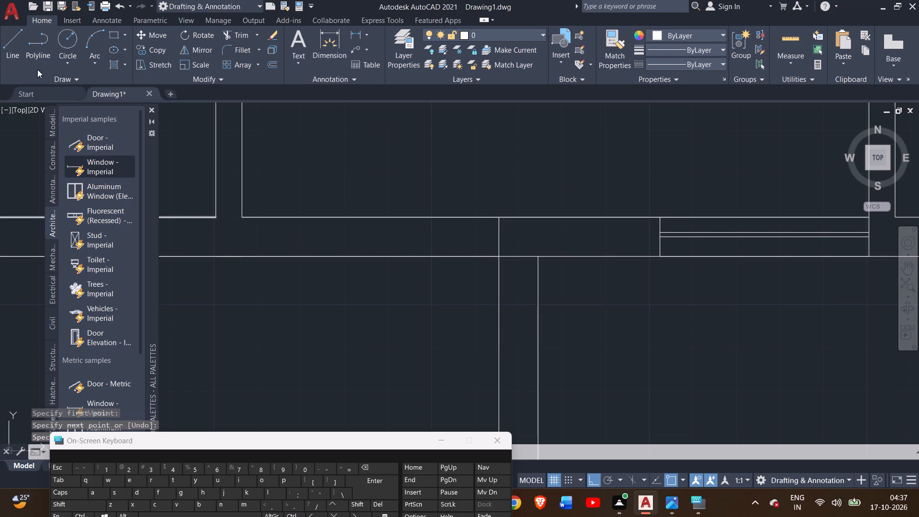
click(17, 56)
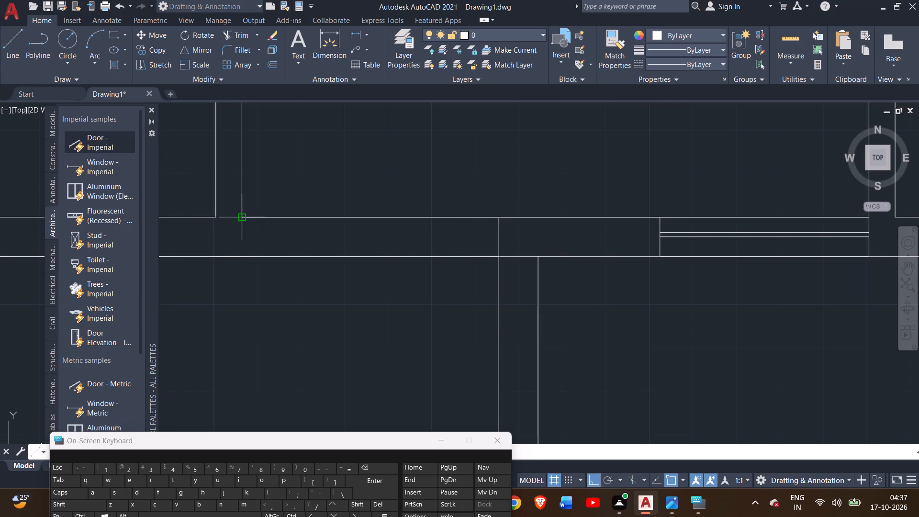
double_click(243, 216)
click(244, 256)
right_click(244, 256)
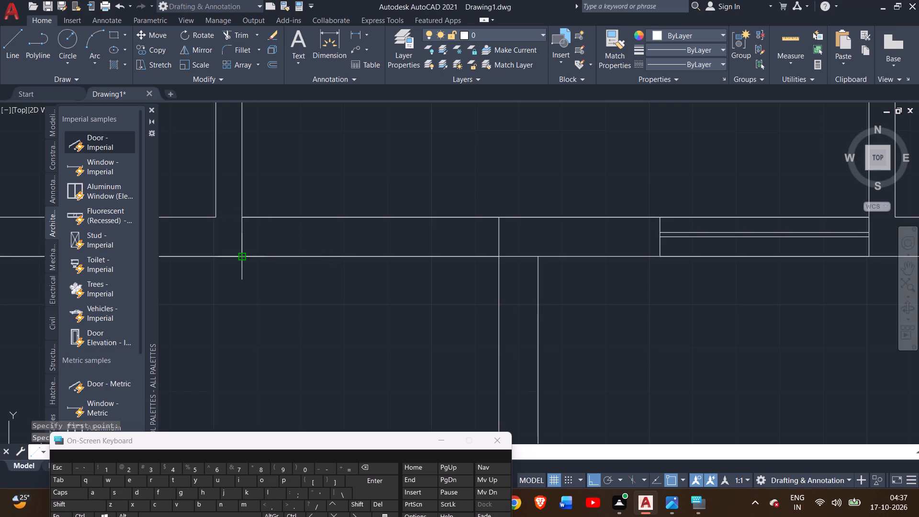
click(259, 265)
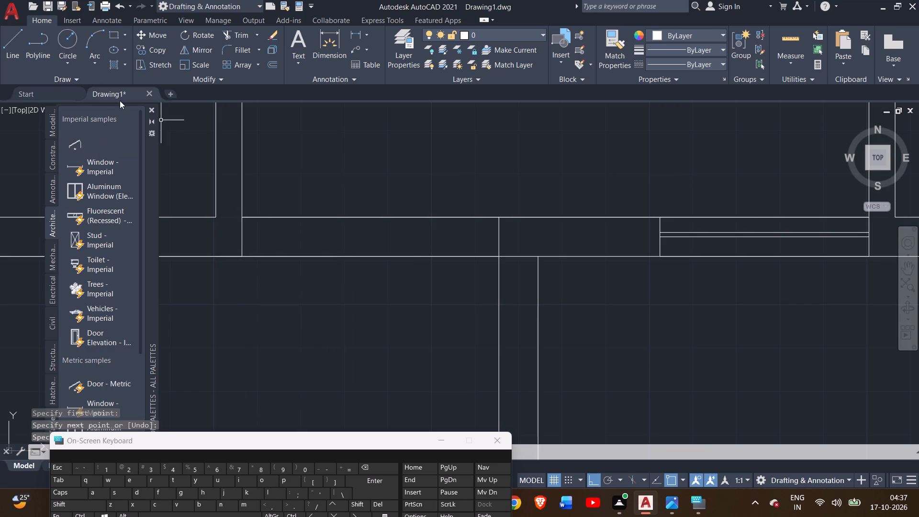
Draw a centre line along the left bedroom's window, between the midpoints of its two end lines.
click(15, 55)
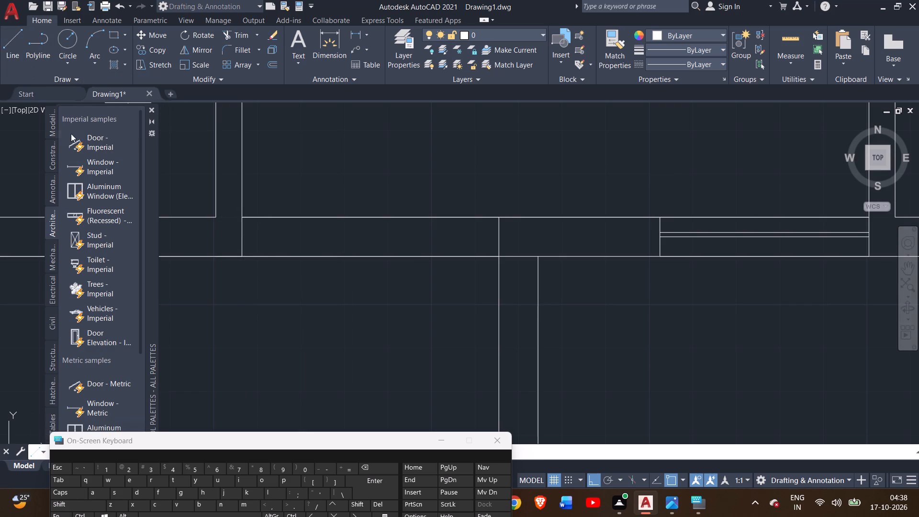
click(245, 236)
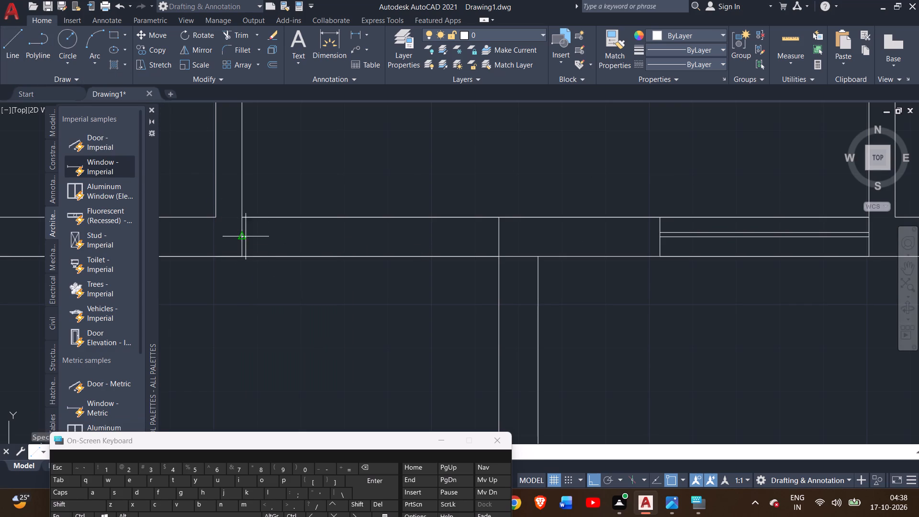
click(502, 239)
right_click(502, 239)
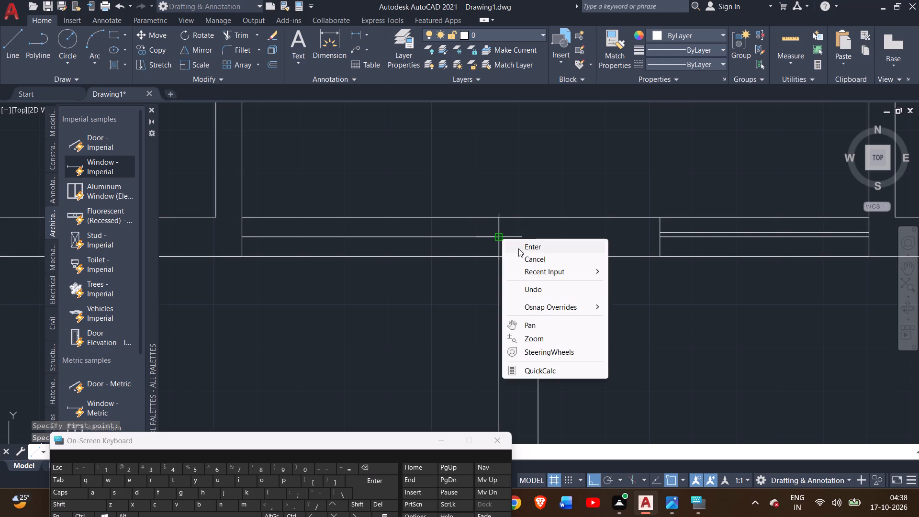
click(518, 248)
Offset the left bedroom window's centre line 1" upward, toward the back area.
click(463, 236)
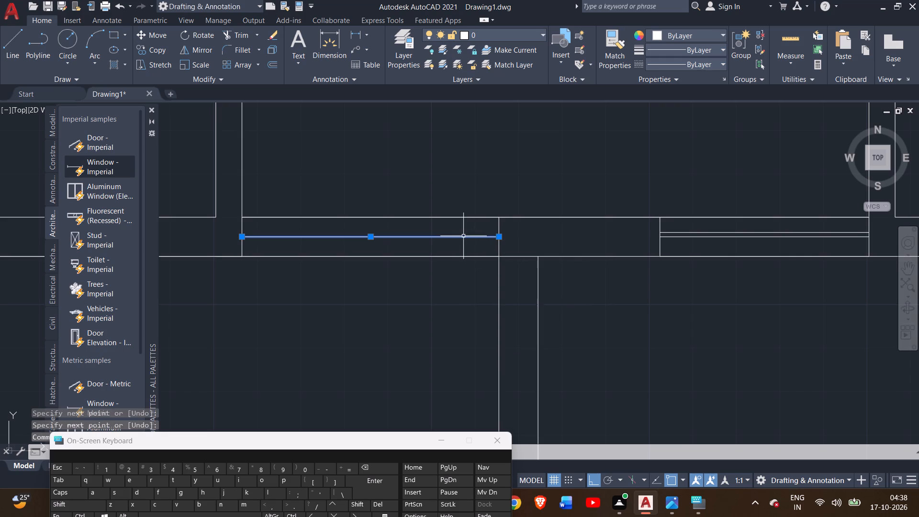
text(off)
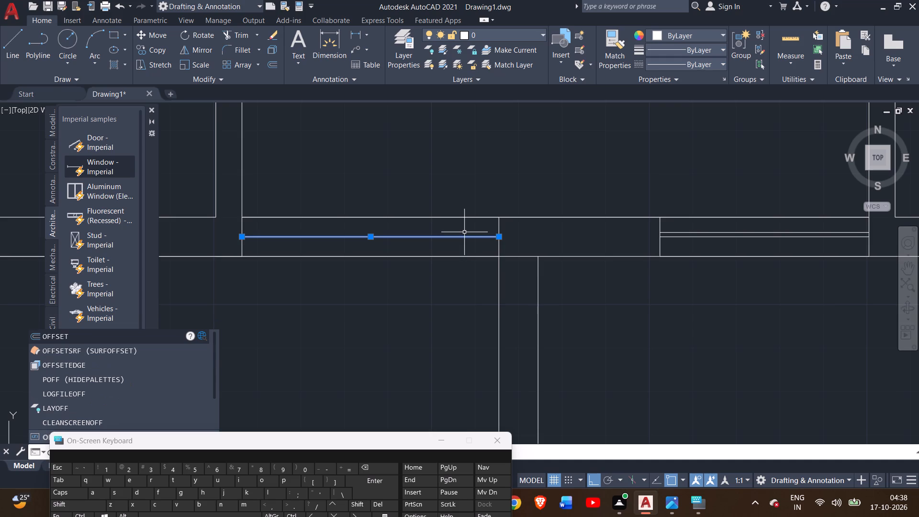
key(Return)
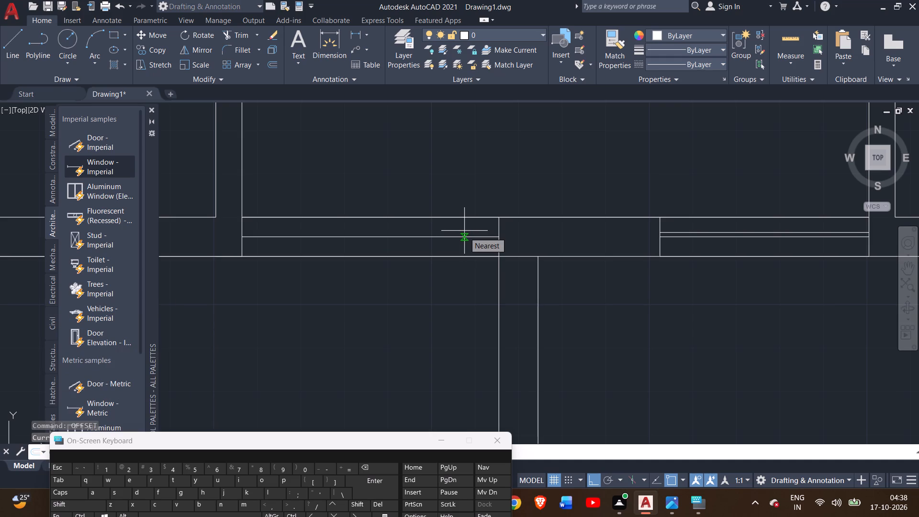
key(1)
key(shift+quotedbl)
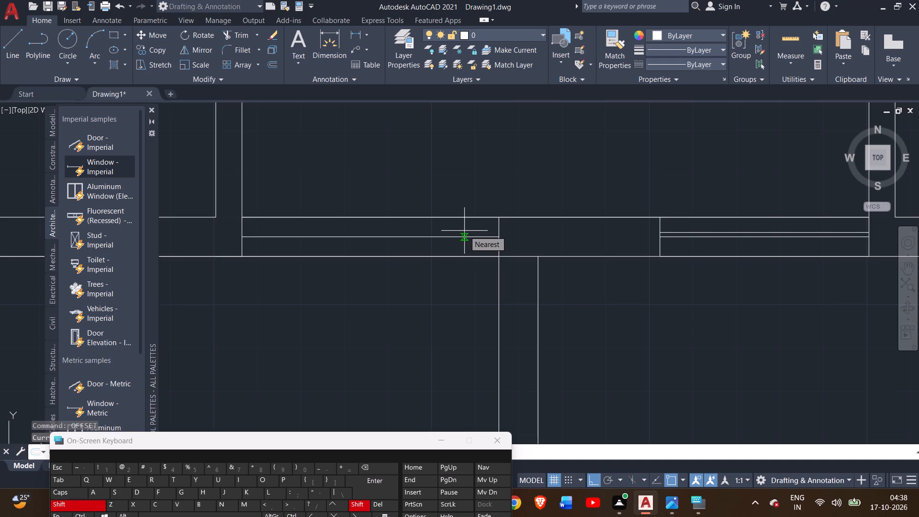
key(Return)
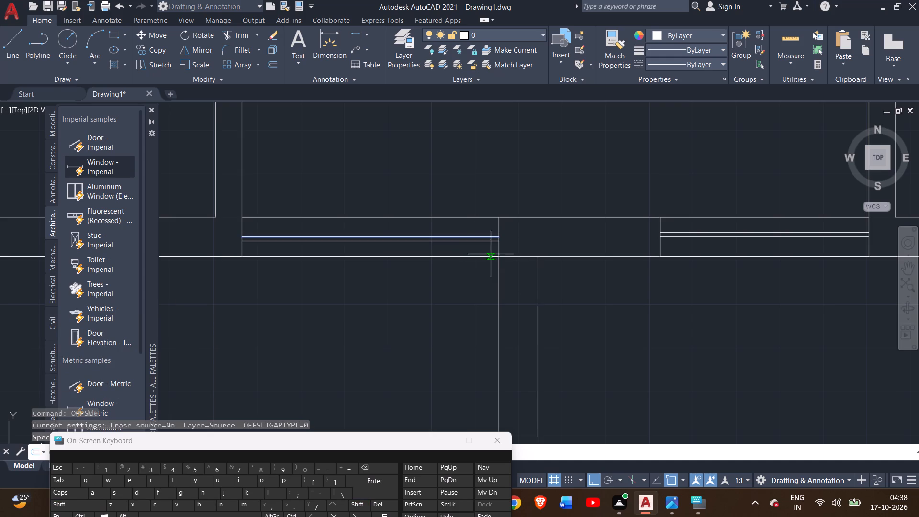
click(466, 225)
Outline a 3' door opening through the back area's bottom wall, running right from the top of the bedroom partition's right face.
middle_drag(601, 331, 599, 331)
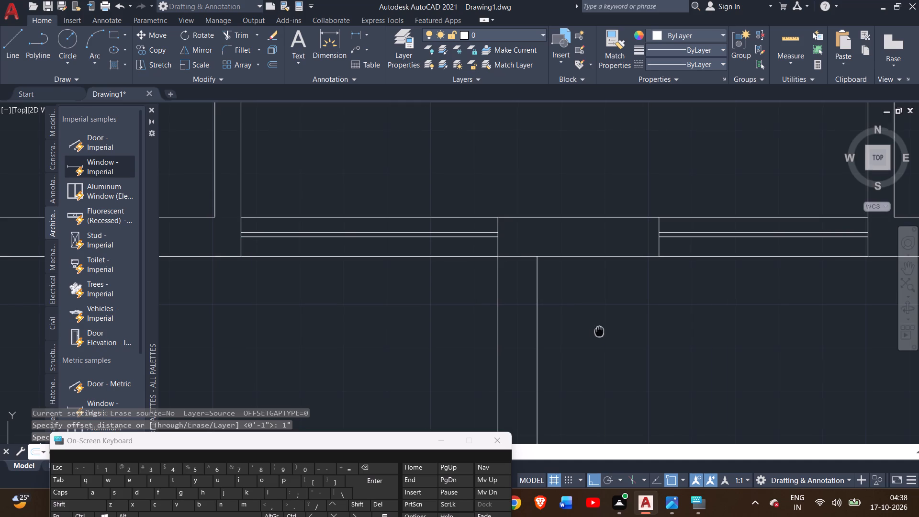
middle_drag(599, 331, 577, 321)
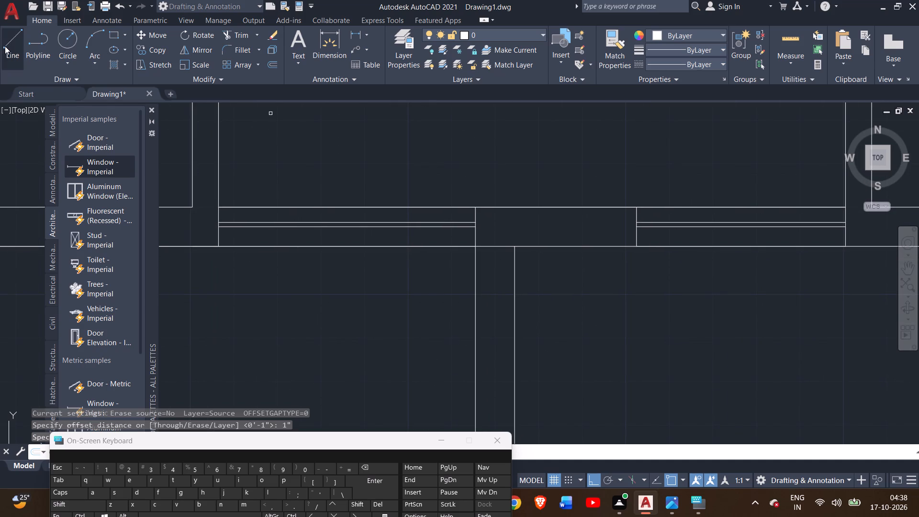
click(5, 46)
scroll(485, 259, up, 2)
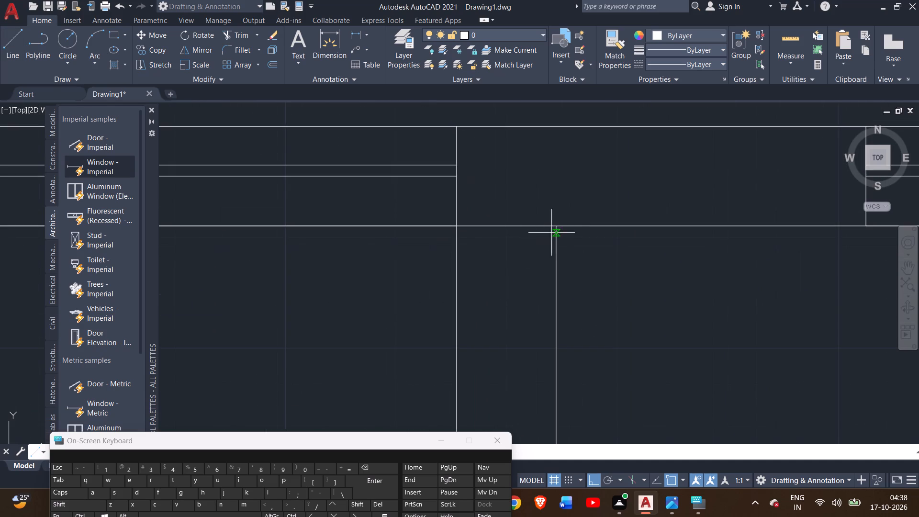
click(556, 226)
scroll(692, 242, down, 1)
middle_drag(692, 242, 563, 220)
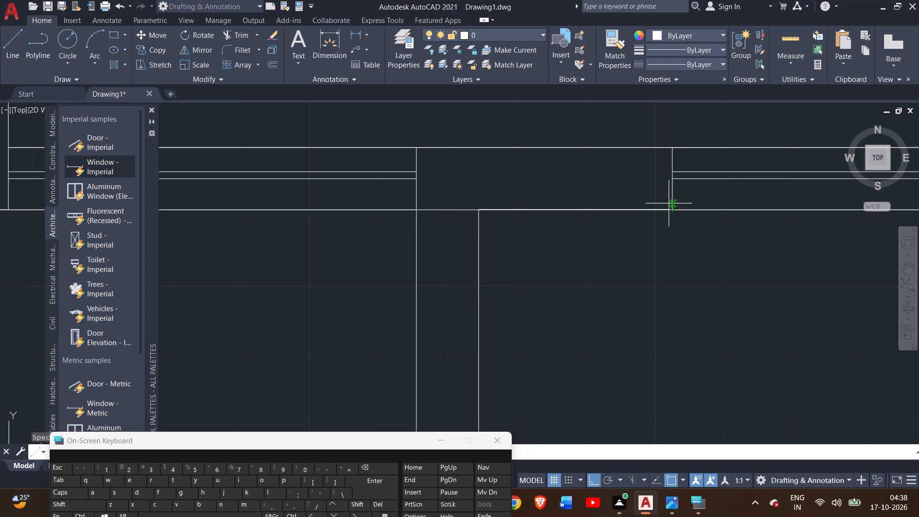
key(3)
key(apostrophe)
key(Return)
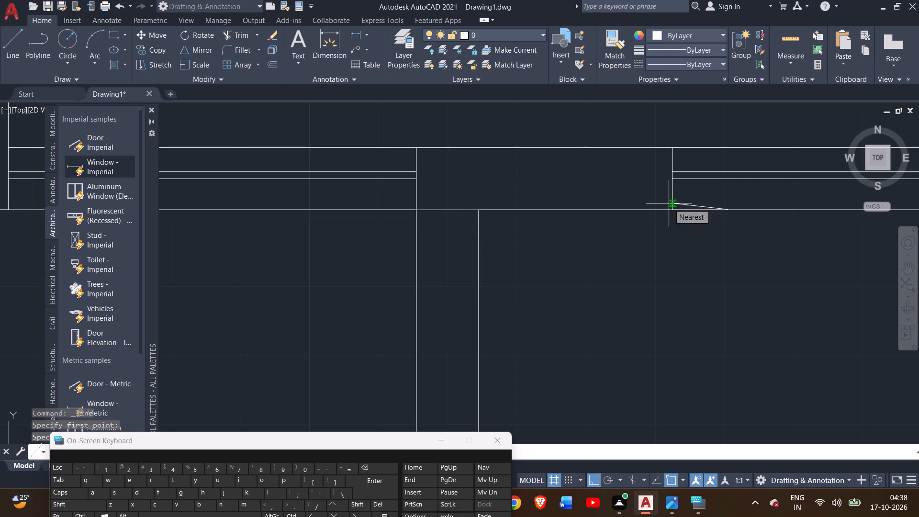
double_click(725, 147)
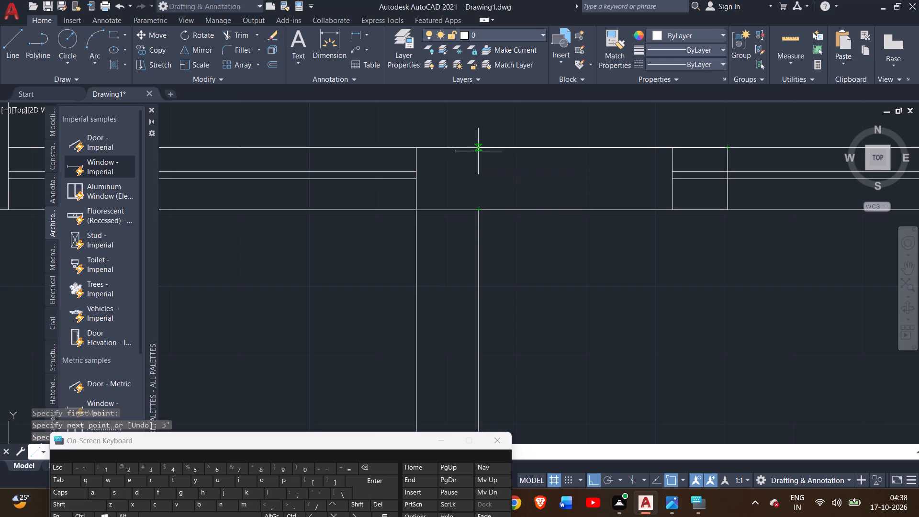
double_click(480, 149)
click(480, 210)
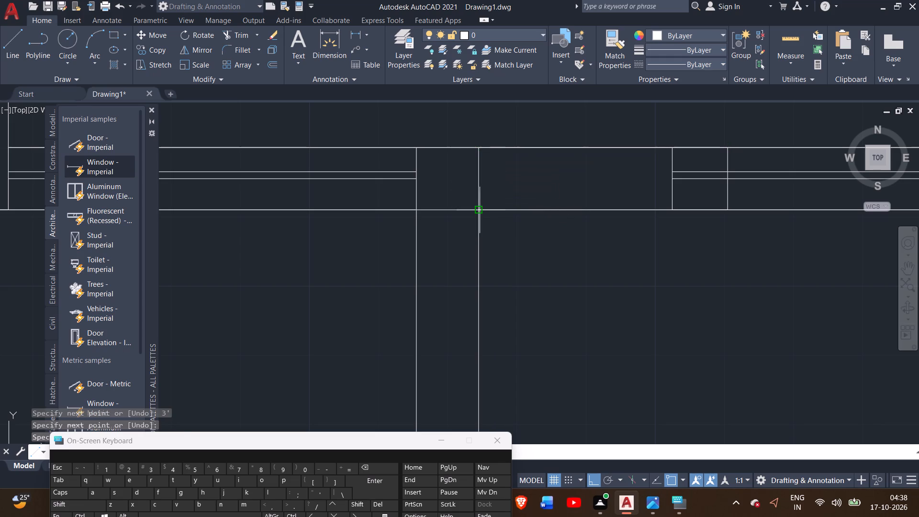
right_click(480, 210)
click(514, 216)
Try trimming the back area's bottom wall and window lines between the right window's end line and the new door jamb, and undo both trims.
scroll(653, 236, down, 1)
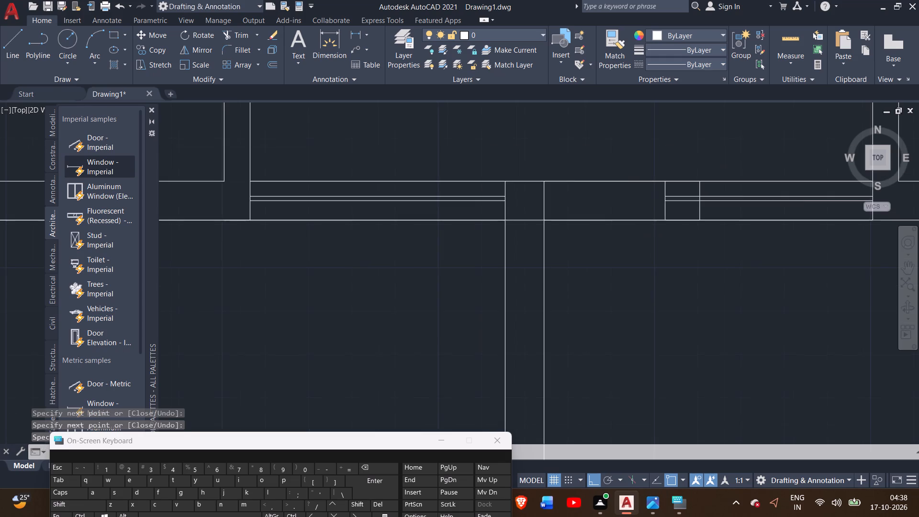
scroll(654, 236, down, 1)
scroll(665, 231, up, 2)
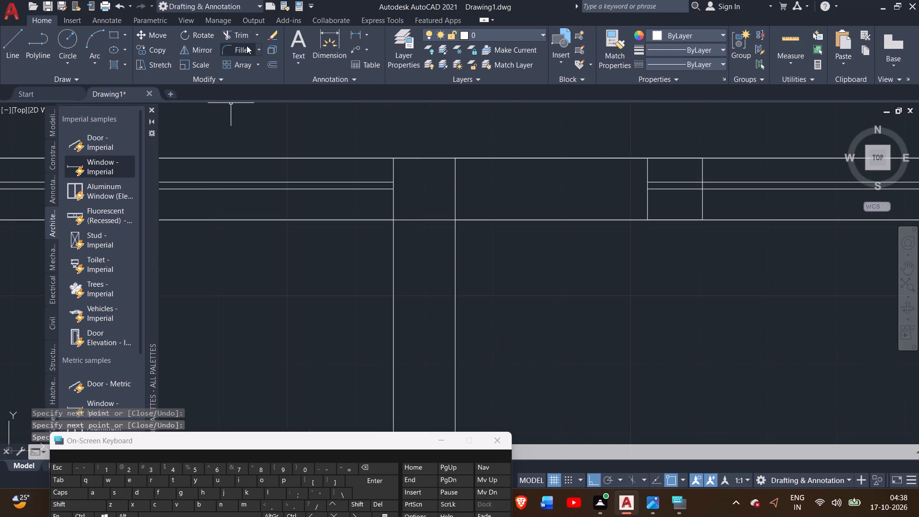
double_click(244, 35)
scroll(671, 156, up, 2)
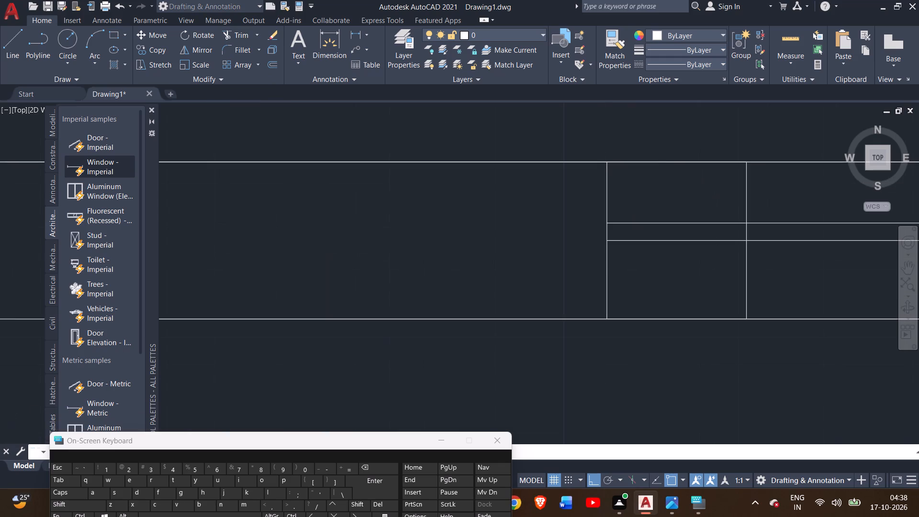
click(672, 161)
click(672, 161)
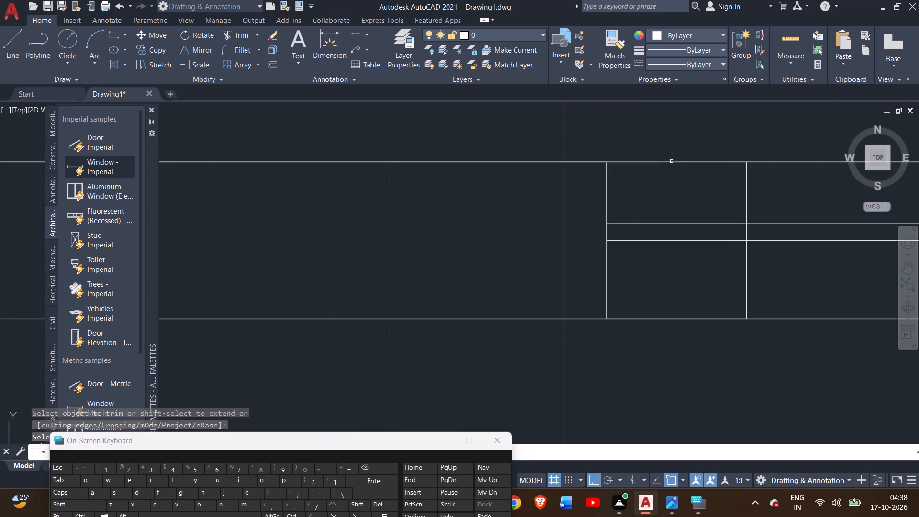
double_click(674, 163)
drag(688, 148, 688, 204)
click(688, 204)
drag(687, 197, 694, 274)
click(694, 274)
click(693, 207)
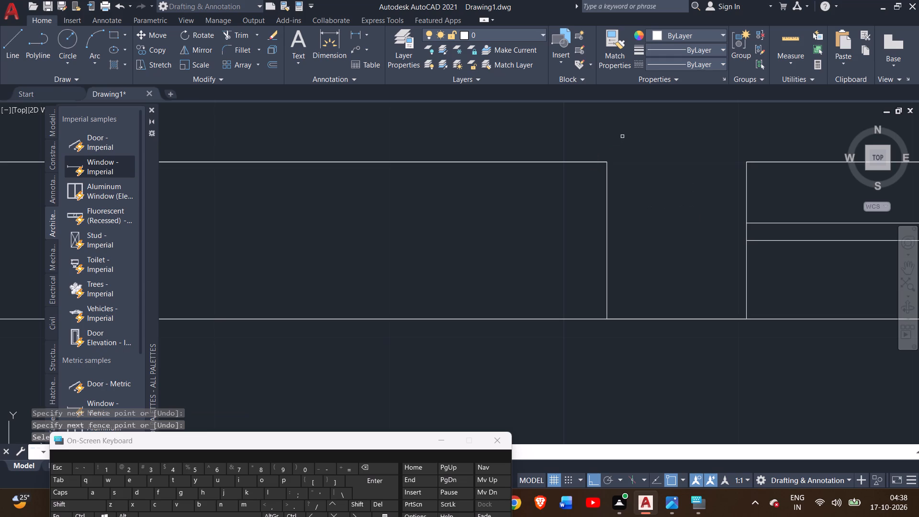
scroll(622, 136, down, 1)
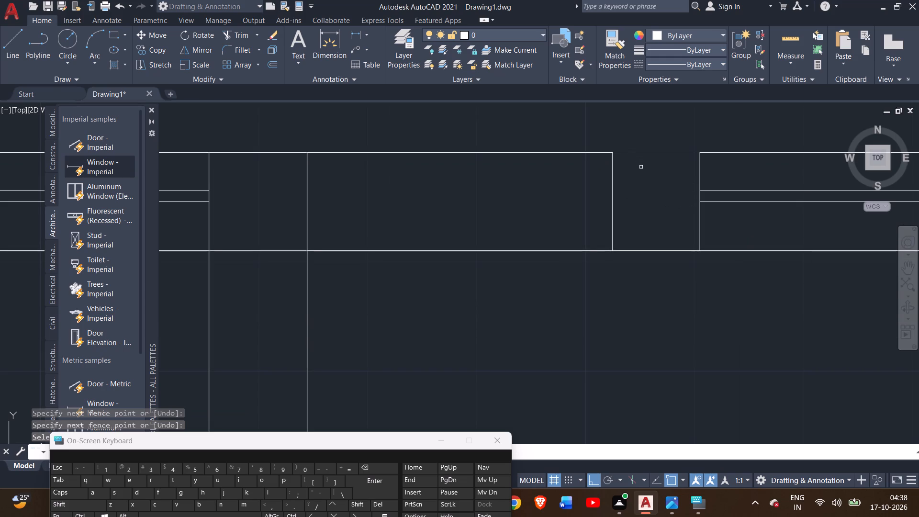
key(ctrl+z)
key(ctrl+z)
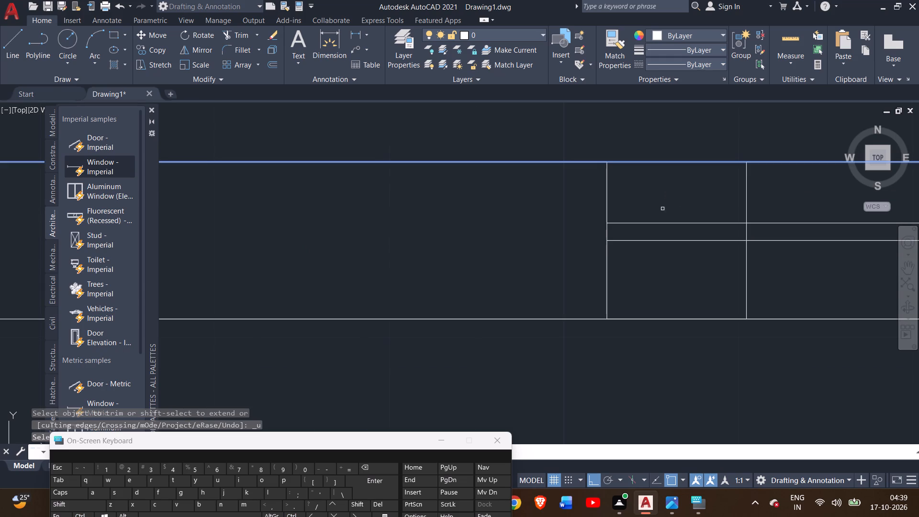
Trim the right bedroom window's centre lines back to the 3' door's right jamb and remove the window's old left end line.
drag(664, 203, 647, 282)
drag(651, 282, 656, 280)
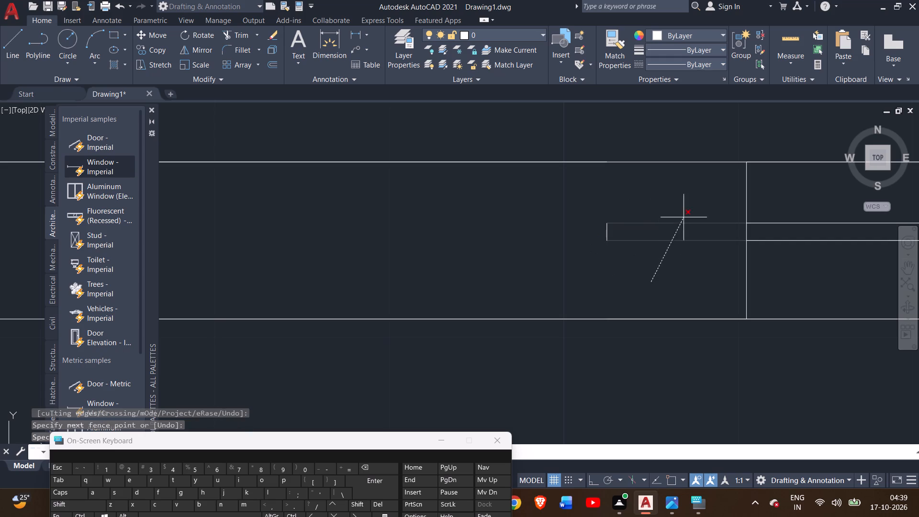
click(685, 204)
double_click(605, 229)
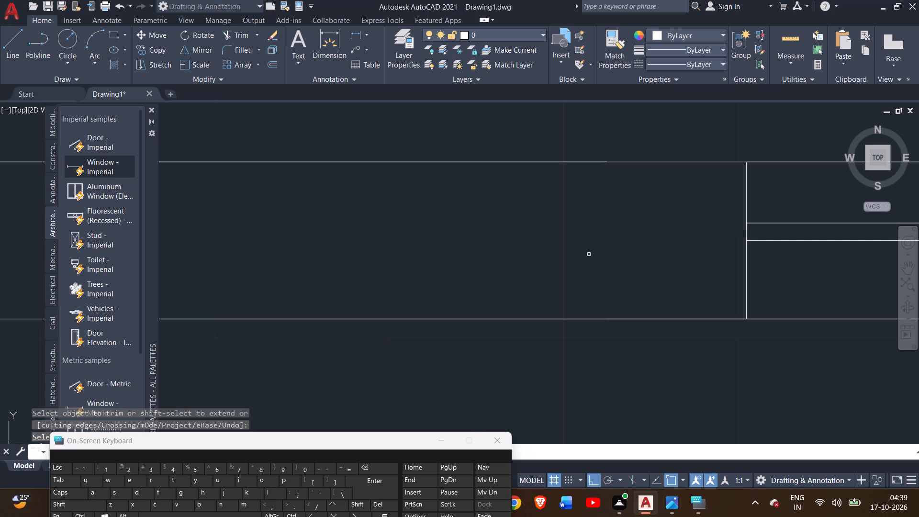
scroll(589, 254, down, 4)
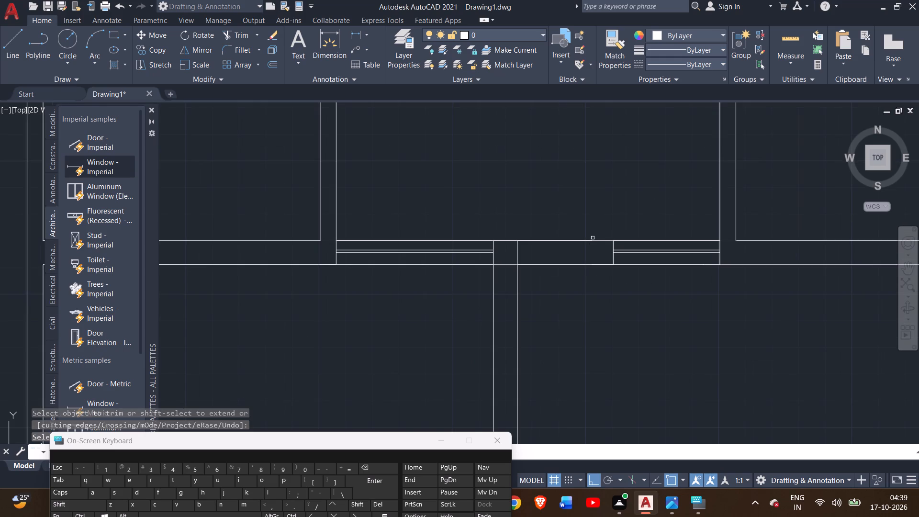
right_click(485, 177)
click(506, 181)
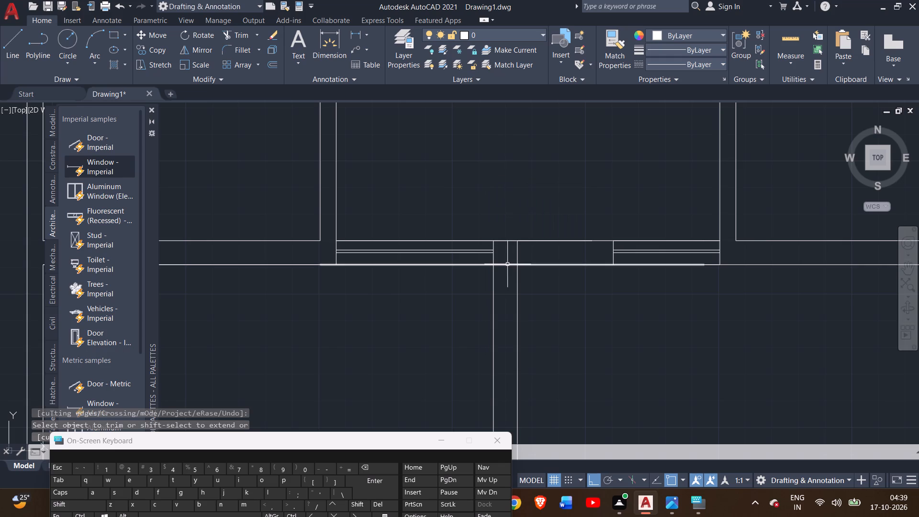
Trim the lower line of the back area's bottom wall between the two faces of the bedroom partition.
click(237, 32)
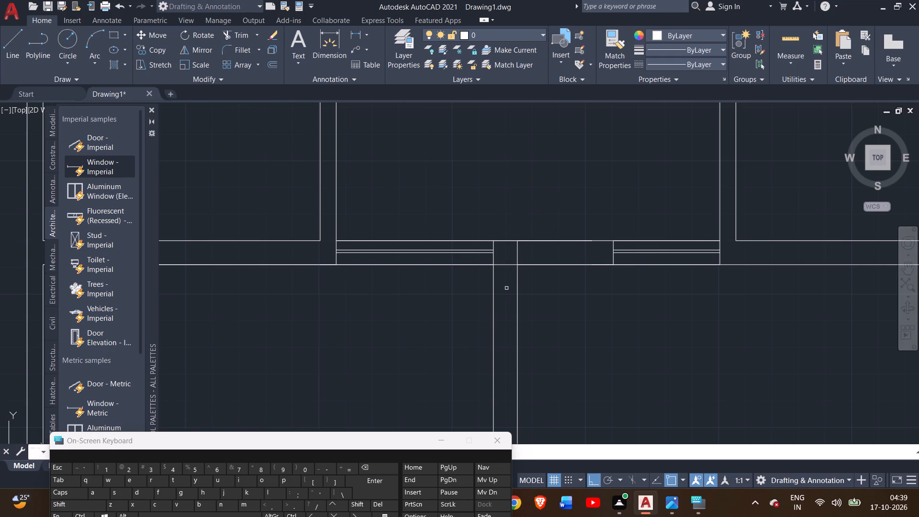
scroll(504, 273, up, 3)
drag(509, 235, 512, 258)
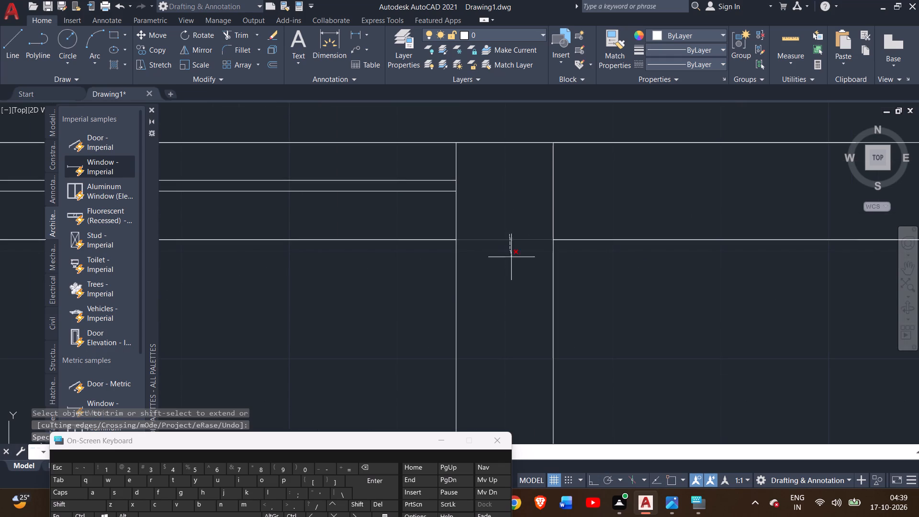
drag(512, 258, 516, 274)
click(516, 274)
scroll(519, 260, down, 2)
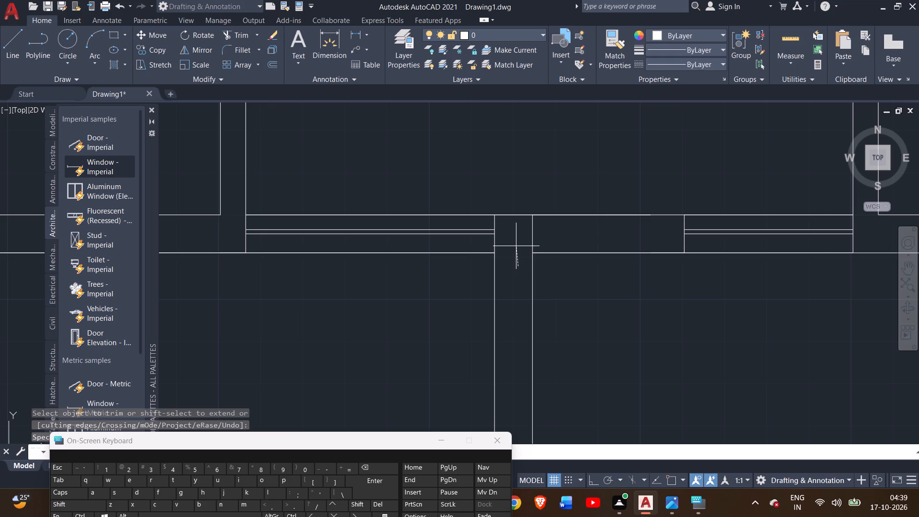
double_click(513, 272)
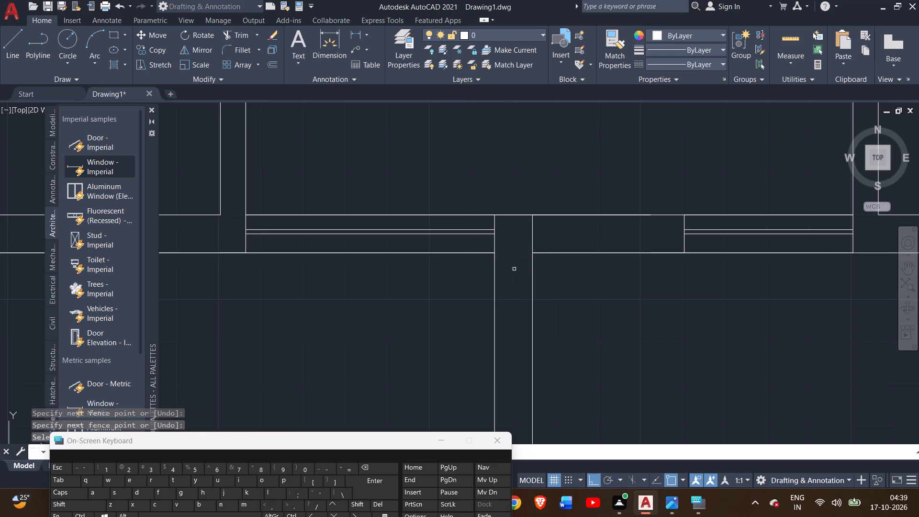
scroll(516, 270, down, 2)
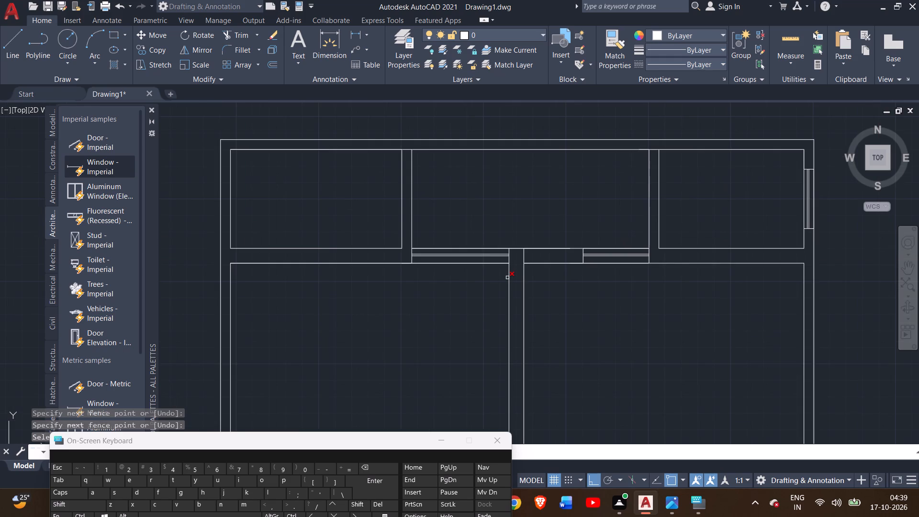
Following the reference plan, trim the wall's upper line across the 3' door opening on the right side of the bedroom partition.
middle_drag(430, 301, 417, 269)
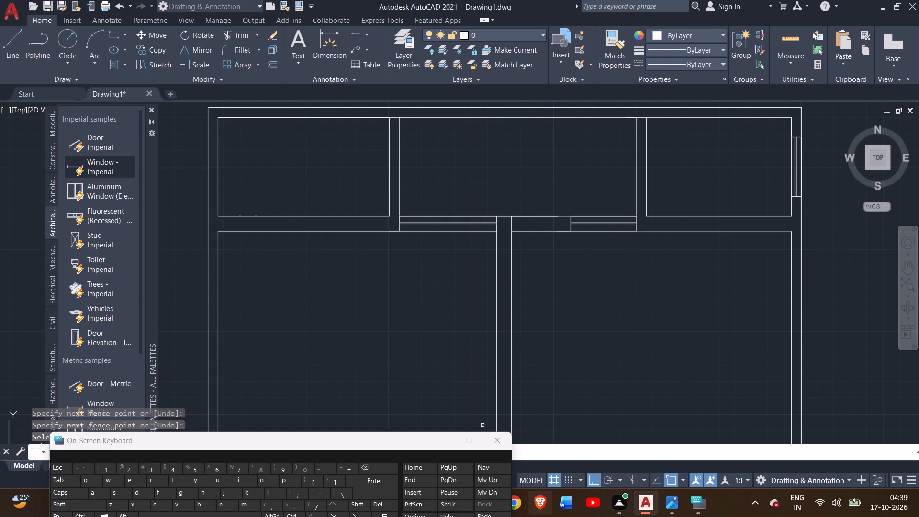
scroll(554, 289, down, 1)
middle_drag(561, 312, 568, 247)
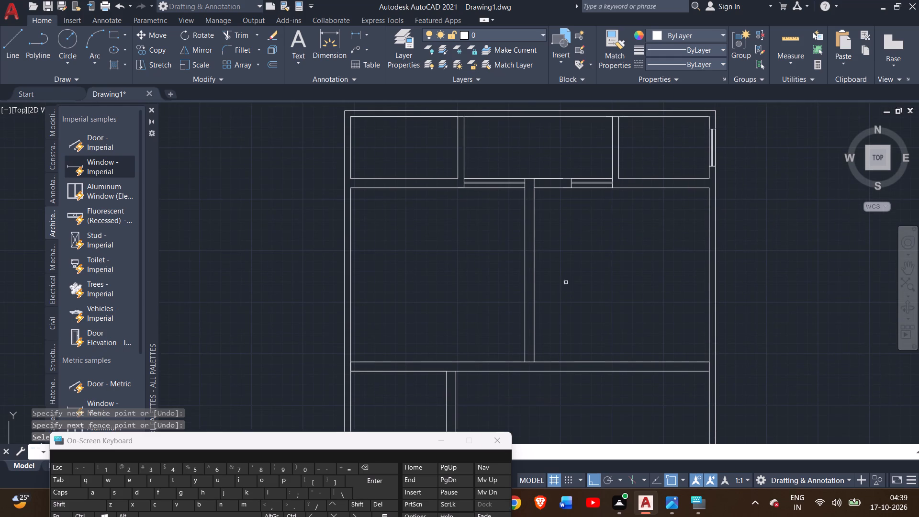
click(672, 507)
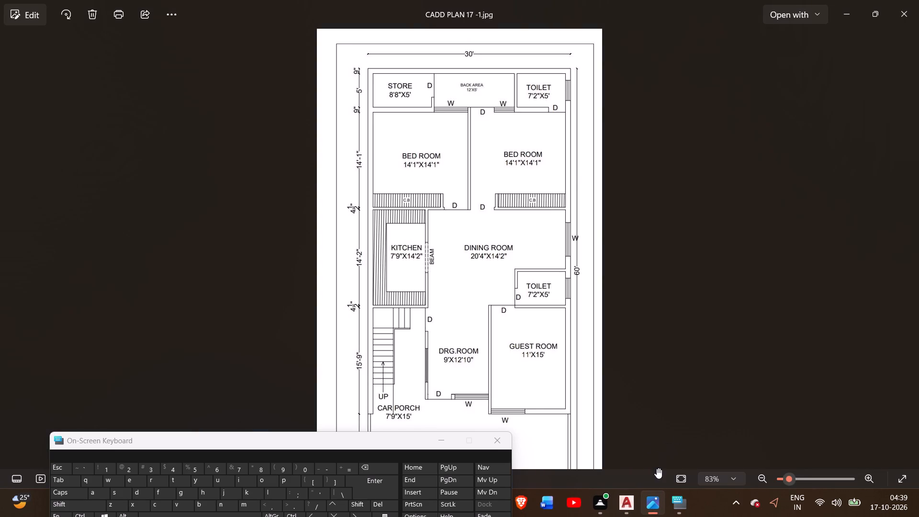
double_click(624, 502)
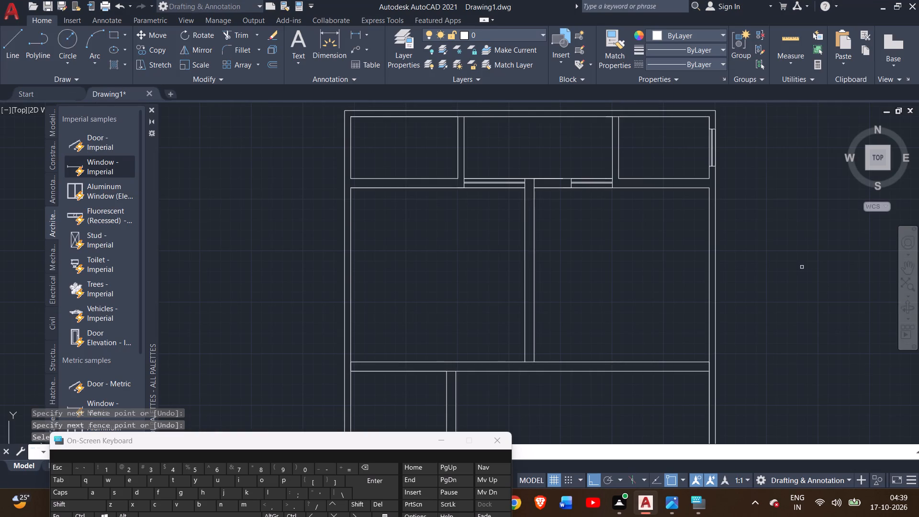
scroll(549, 177, up, 2)
click(554, 179)
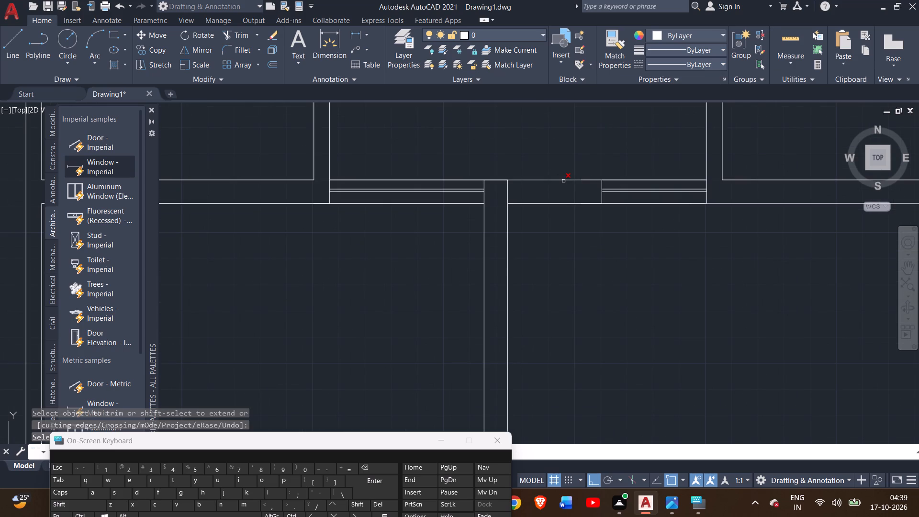
double_click(563, 181)
Outline a 3' door opening through the left bedroom's bottom wall, running left from the bottom of the bedroom partition's left face.
scroll(550, 204, down, 1)
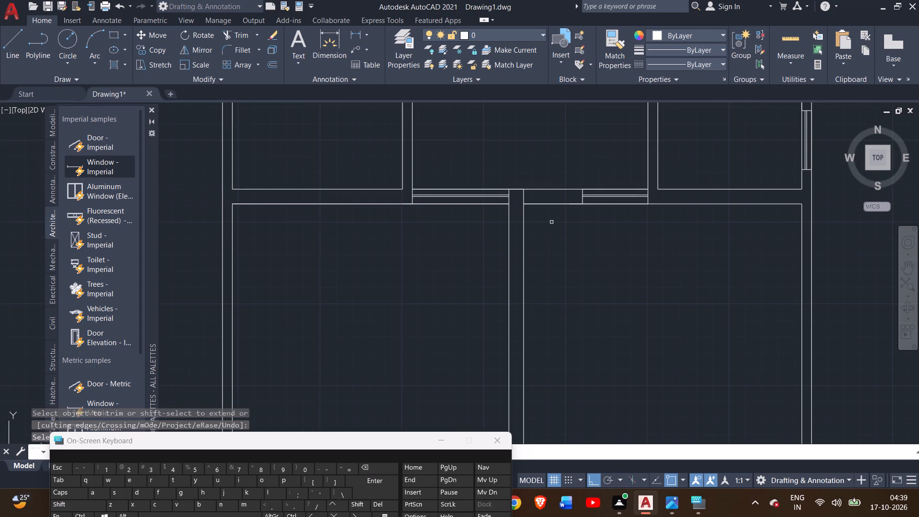
middle_drag(612, 260, 669, 183)
scroll(645, 213, down, 1)
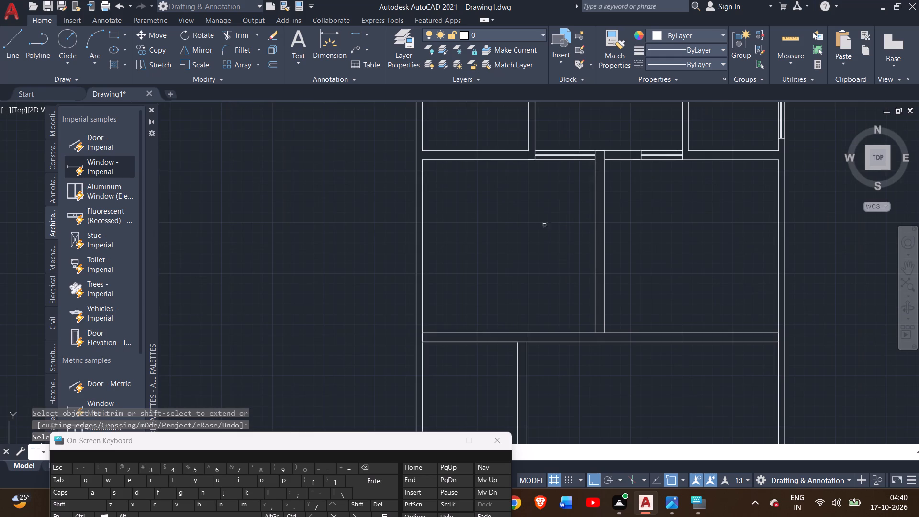
click(4, 57)
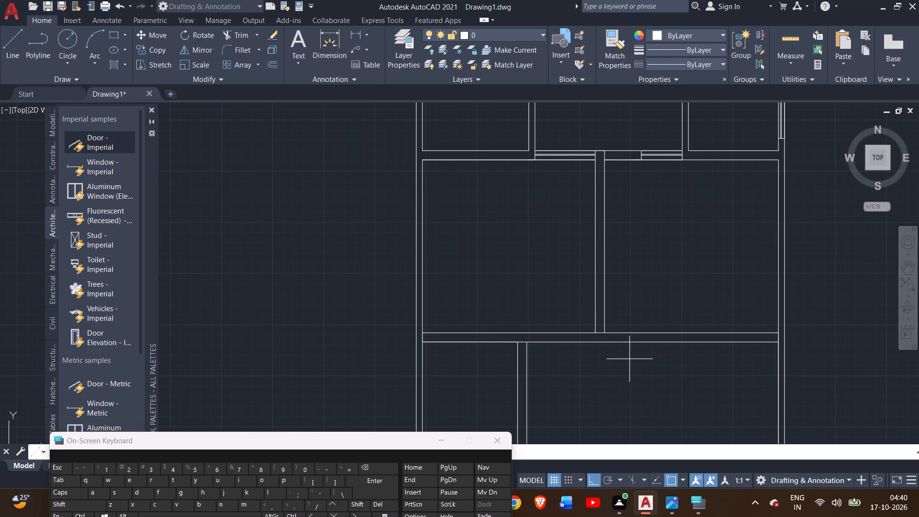
scroll(582, 338, up, 3)
click(629, 319)
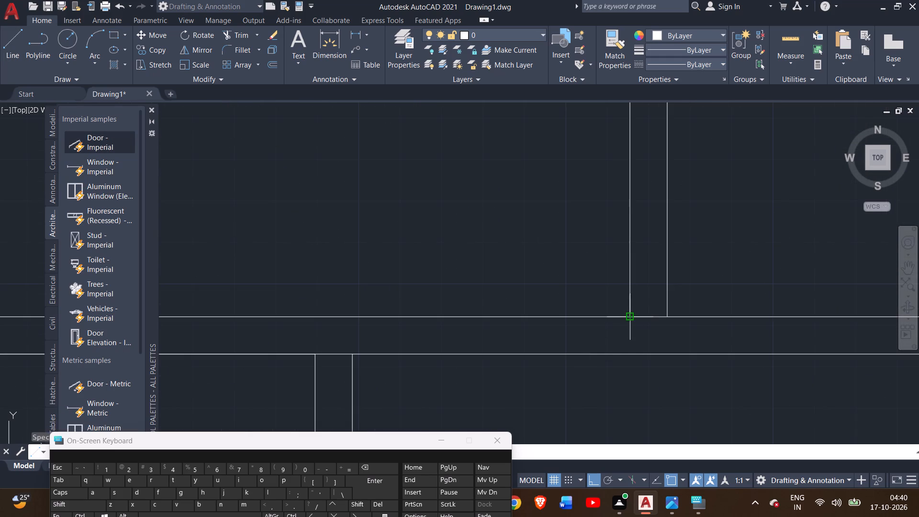
click(629, 357)
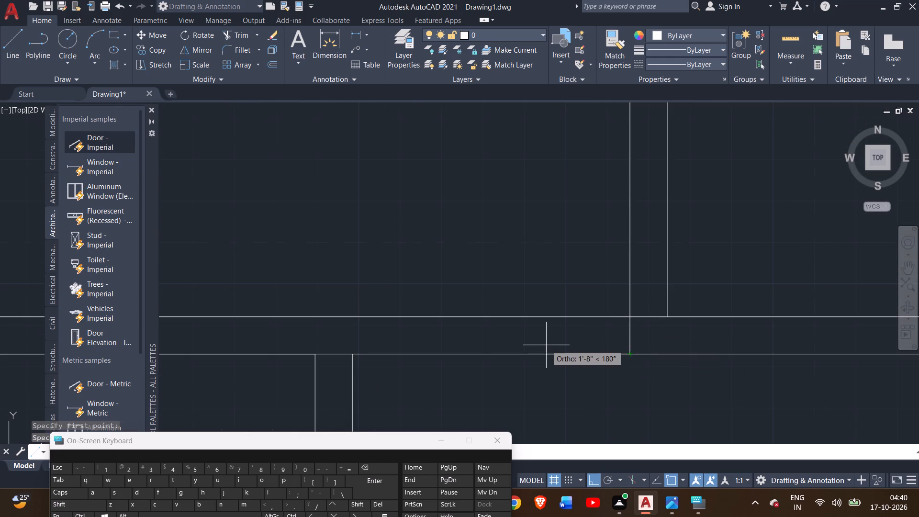
key(3)
key(apostrophe)
key(Return)
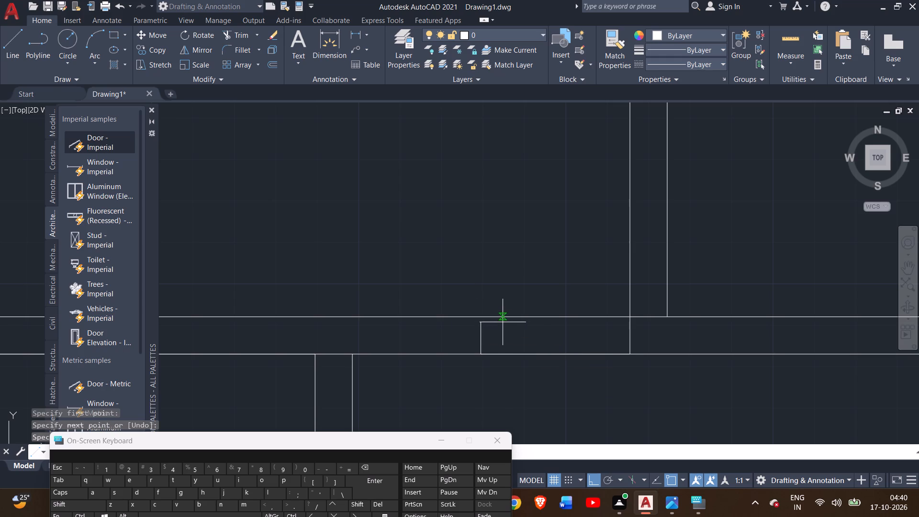
scroll(484, 318, up, 2)
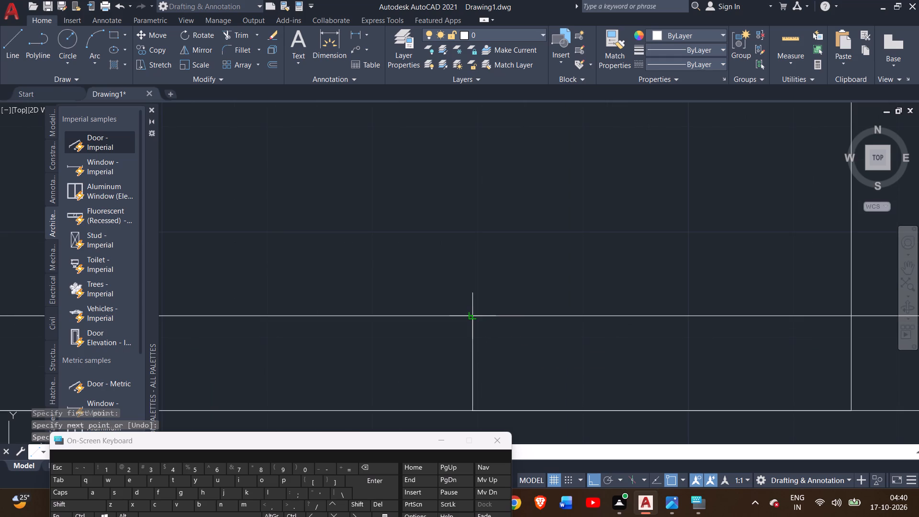
double_click(473, 317)
Outline the left bedroom's cupboard by continuing the line 3' up from the door's left jamb and left to the outer wall's inner face.
scroll(491, 242, down, 2)
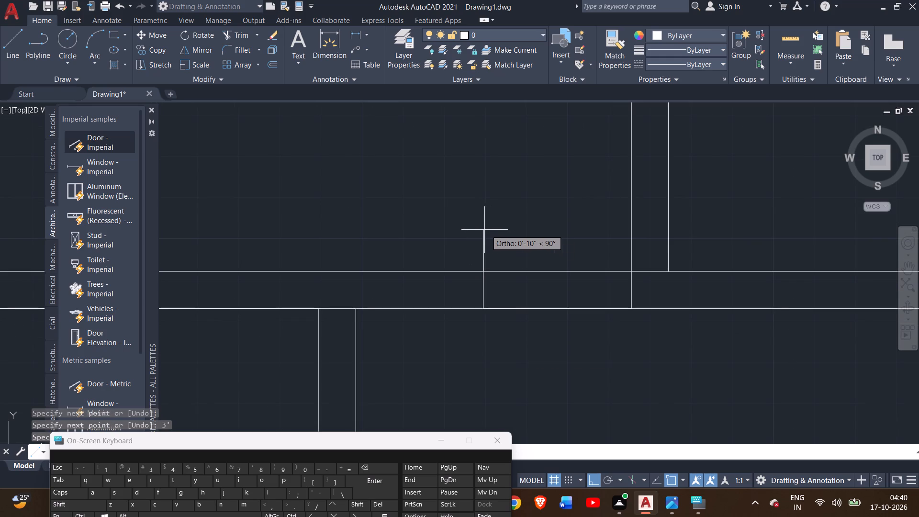
key(3)
key(apostrophe)
key(Return)
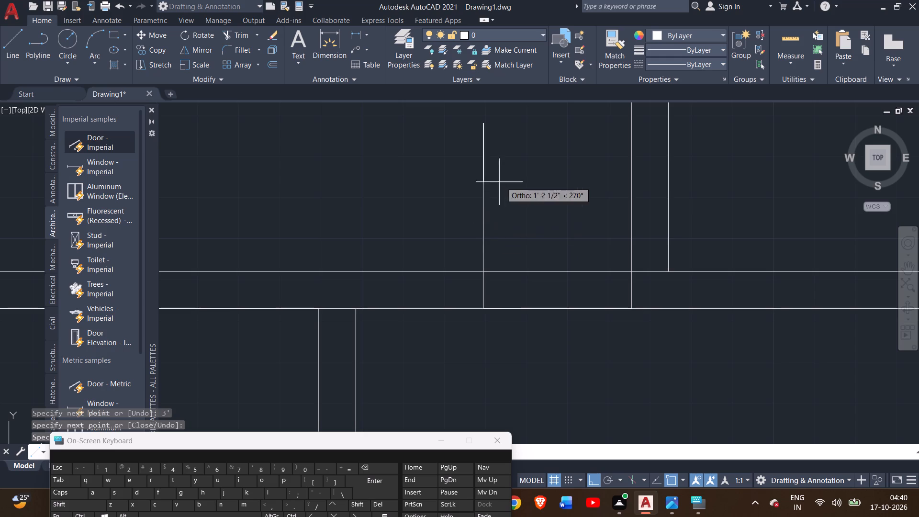
scroll(352, 168, down, 4)
middle_drag(344, 166, 485, 213)
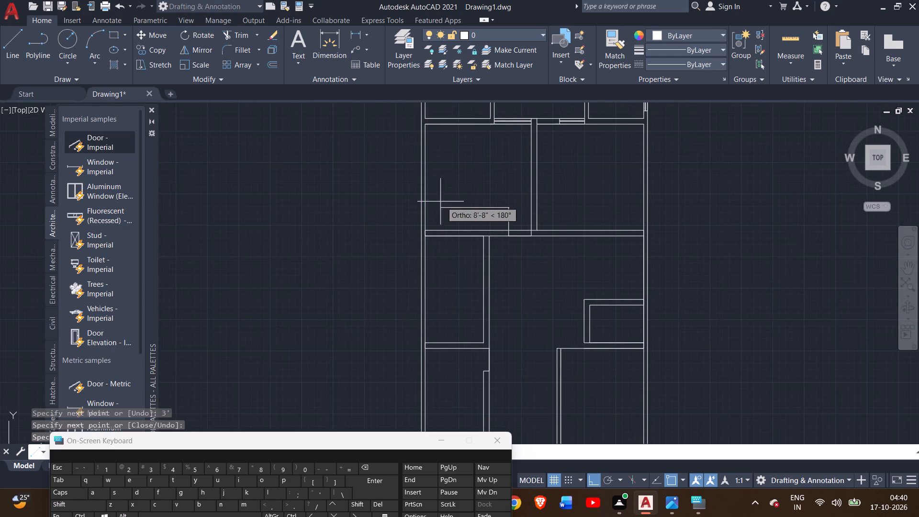
scroll(427, 202, up, 3)
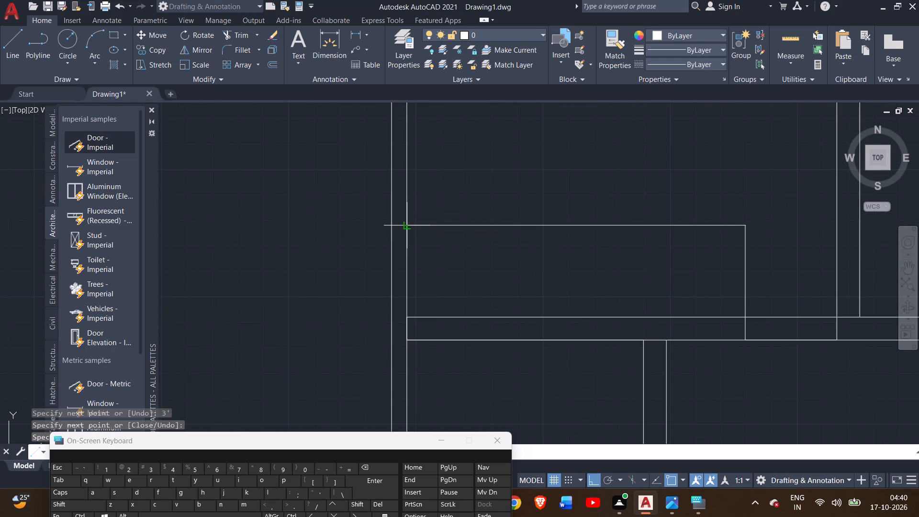
double_click(406, 225)
right_click(411, 219)
double_click(430, 226)
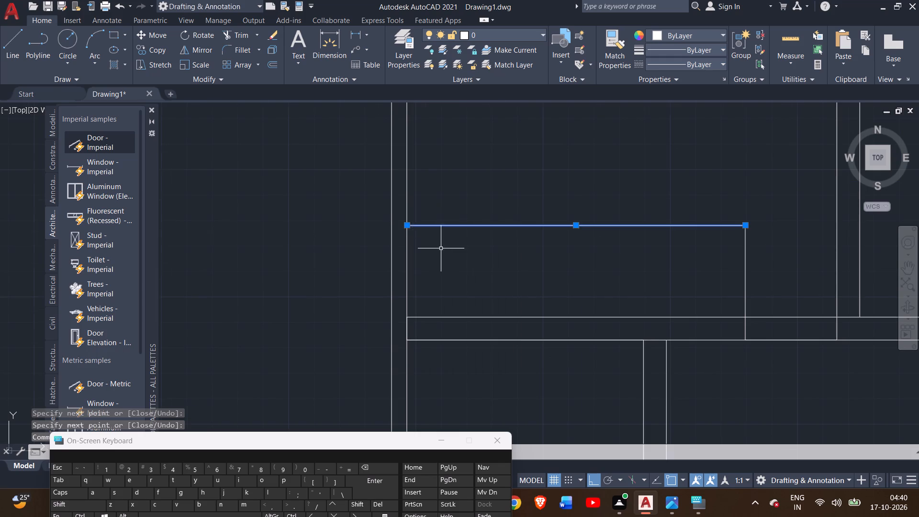
Clear the selection of the left bedroom cupboard's top line.
scroll(442, 249, down, 3)
double_click(484, 198)
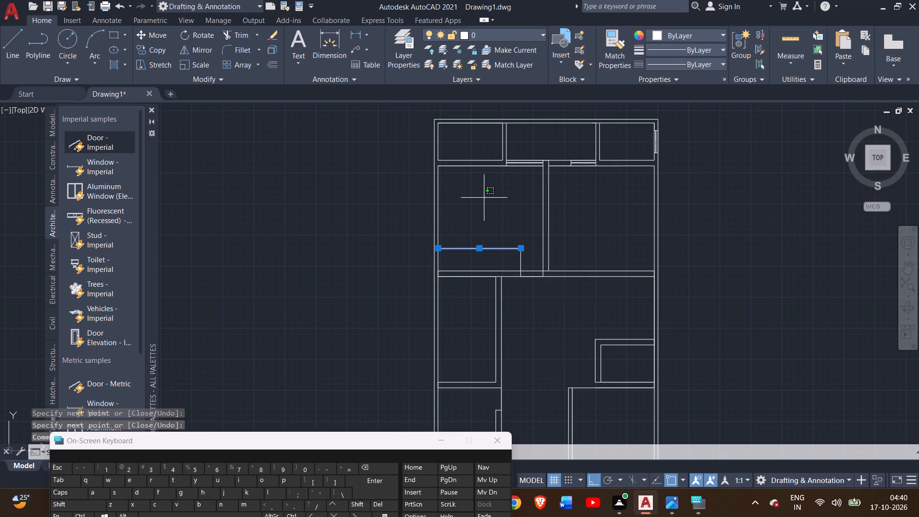
right_click(484, 198)
triple_click(473, 206)
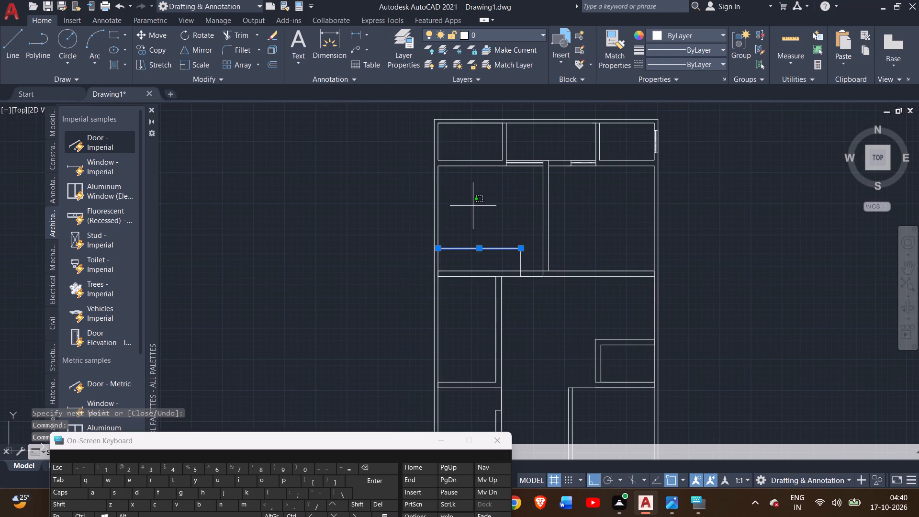
double_click(505, 202)
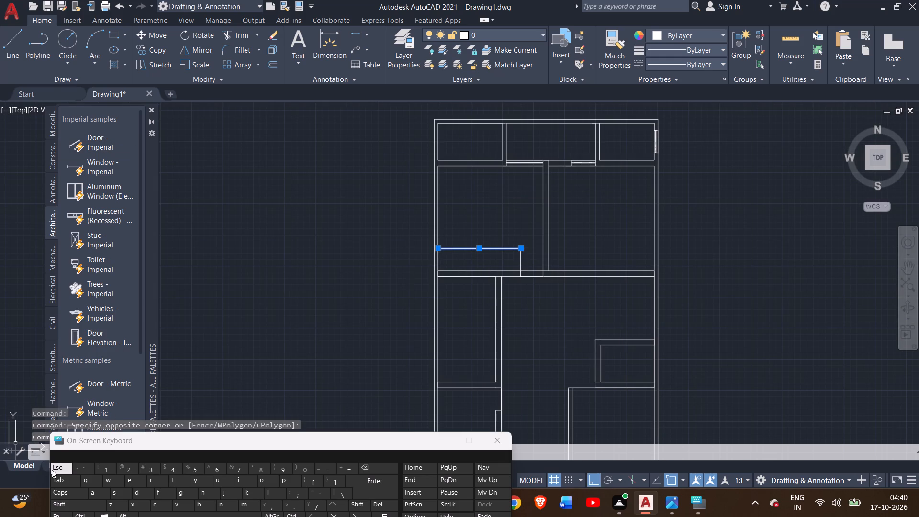
key(Escape)
Switch to the reference plan image CADD PLAN 17 -1.jpg to compare it with the whole drafted plan.
scroll(285, 343, down, 1)
middle_drag(285, 343, 289, 307)
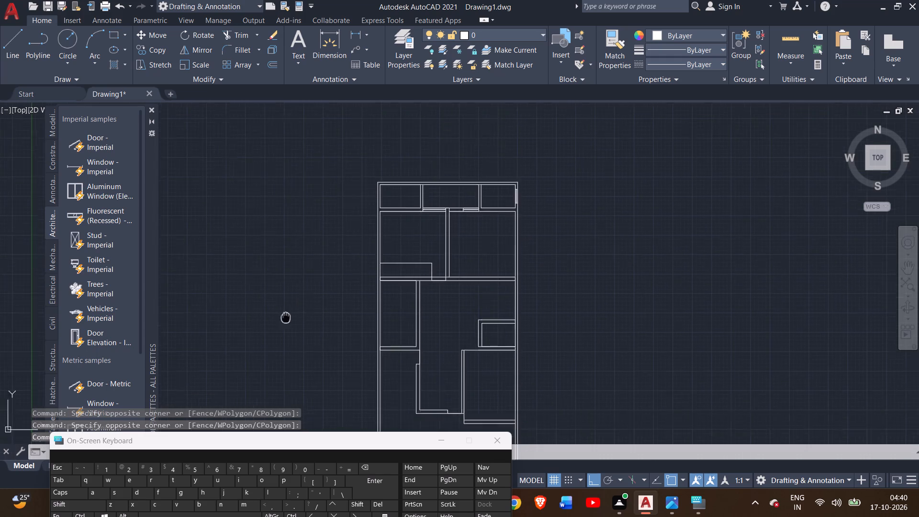
middle_drag(289, 307, 300, 283)
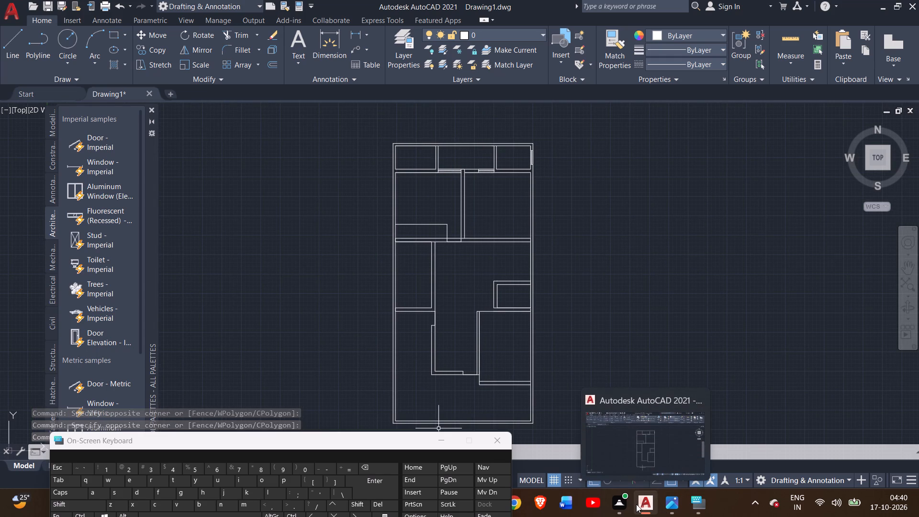
click(671, 507)
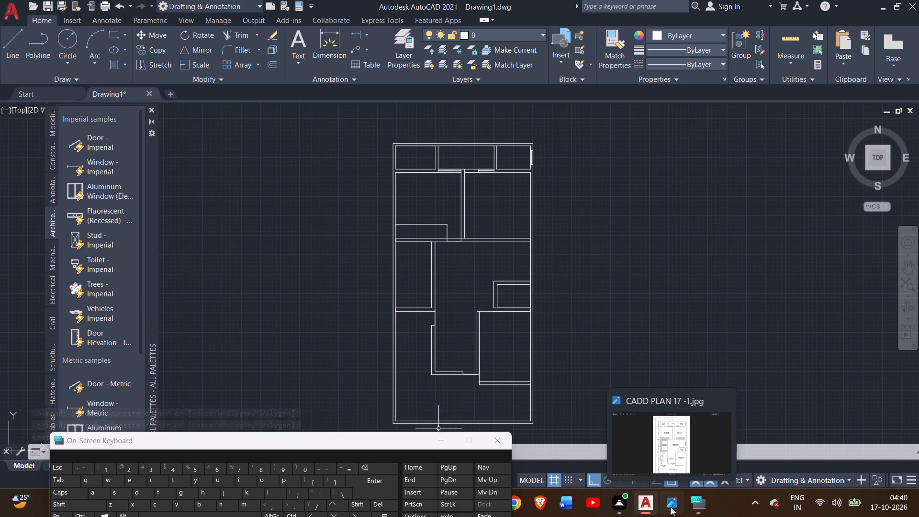
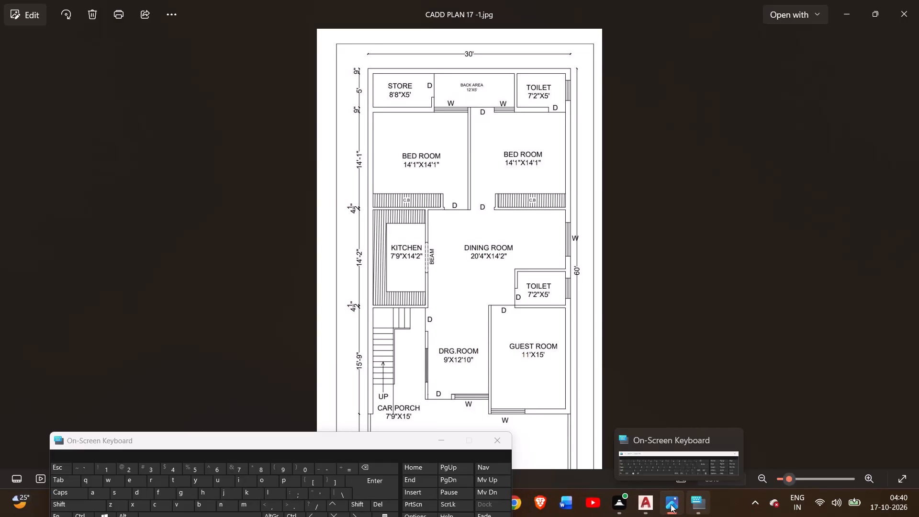
Switch back to the AutoCAD drawing and delete the left bedroom cupboard's vertical side line and top line.
click(644, 505)
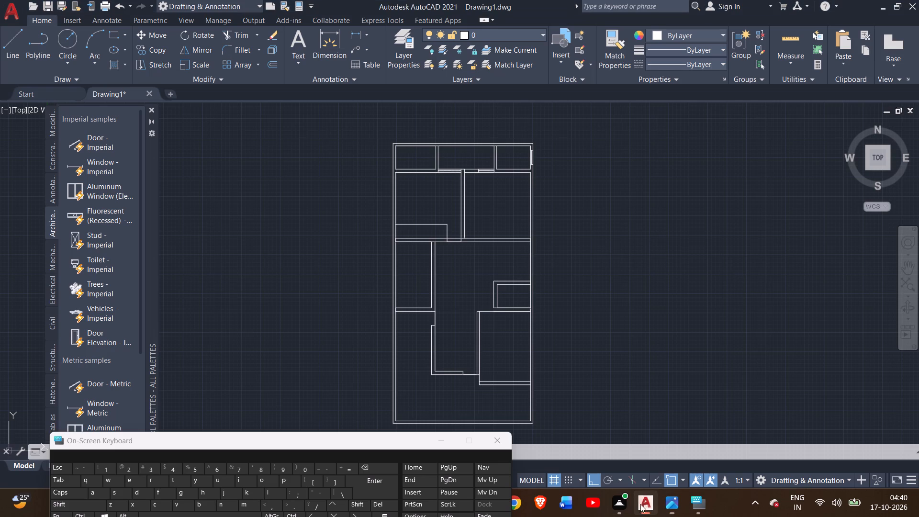
scroll(449, 219, up, 2)
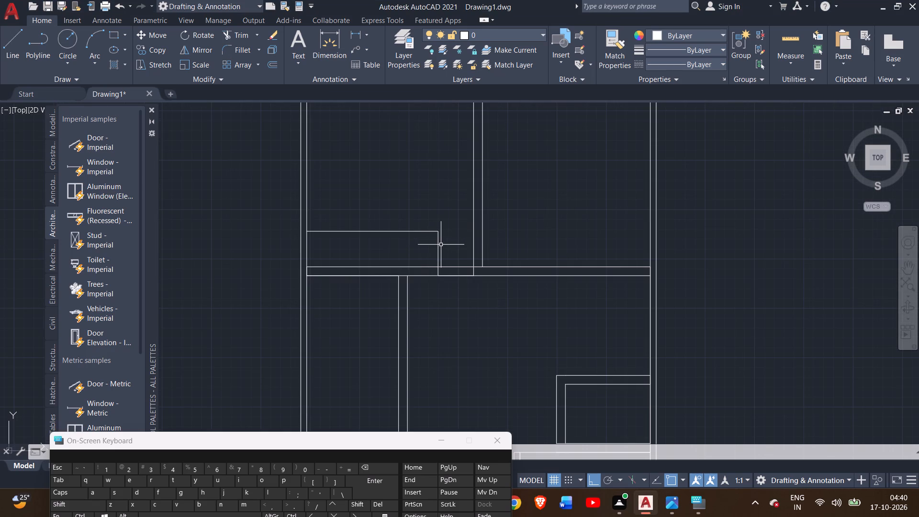
click(437, 250)
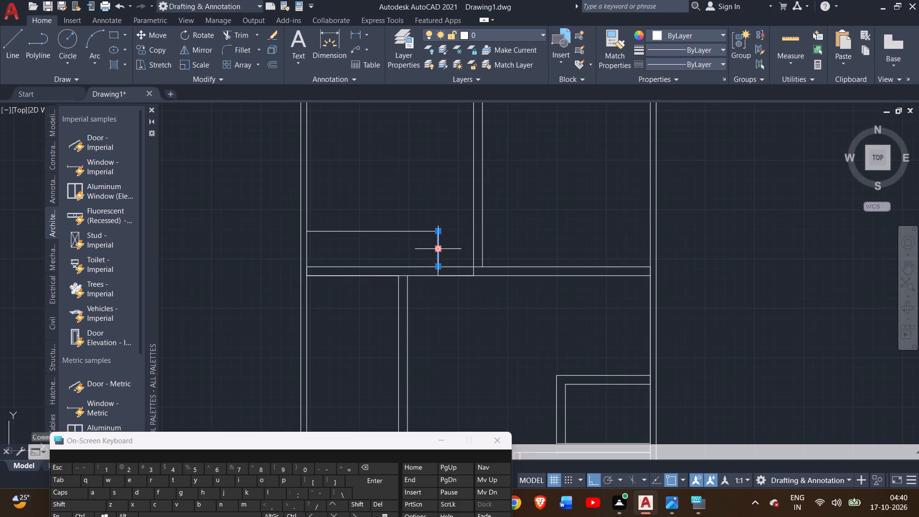
key(Delete)
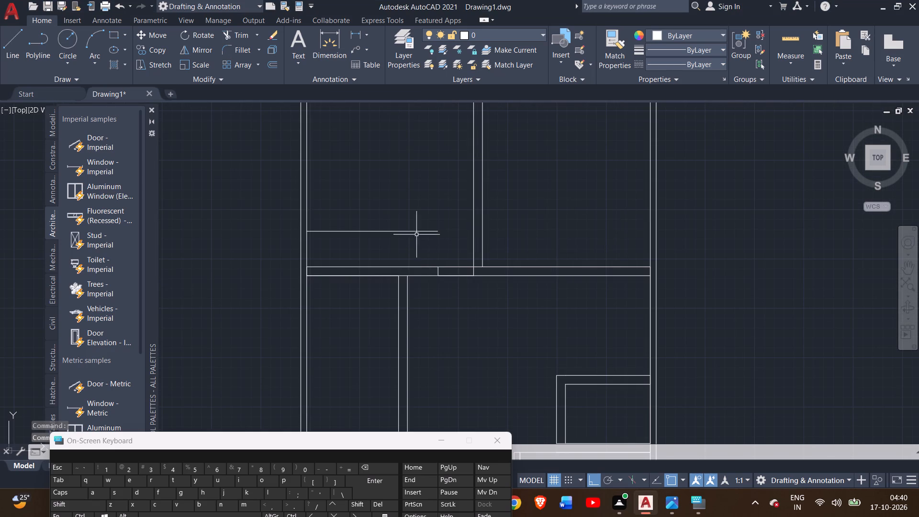
scroll(407, 230, up, 2)
click(405, 236)
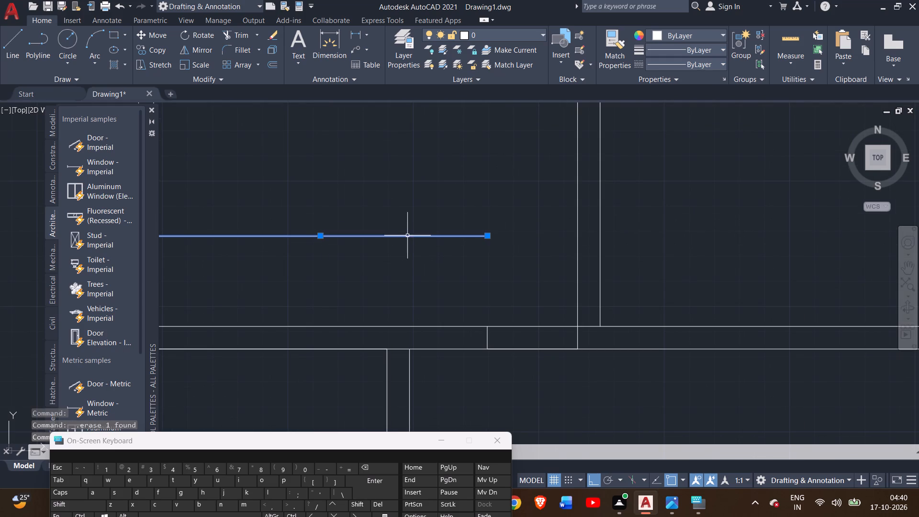
key(Delete)
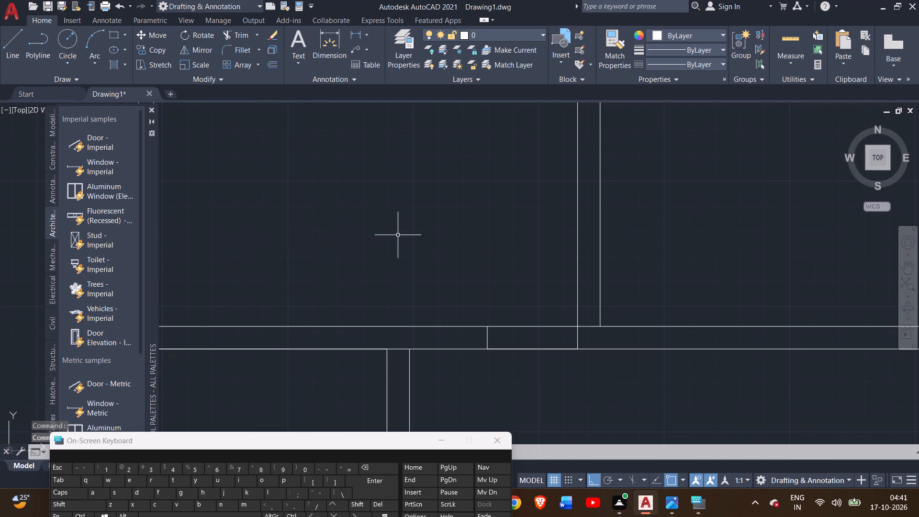
Draw the cupboard's end panel from the door's left jamb at the wall's top face: 3' up, 4" left, and back down to the wall.
double_click(9, 42)
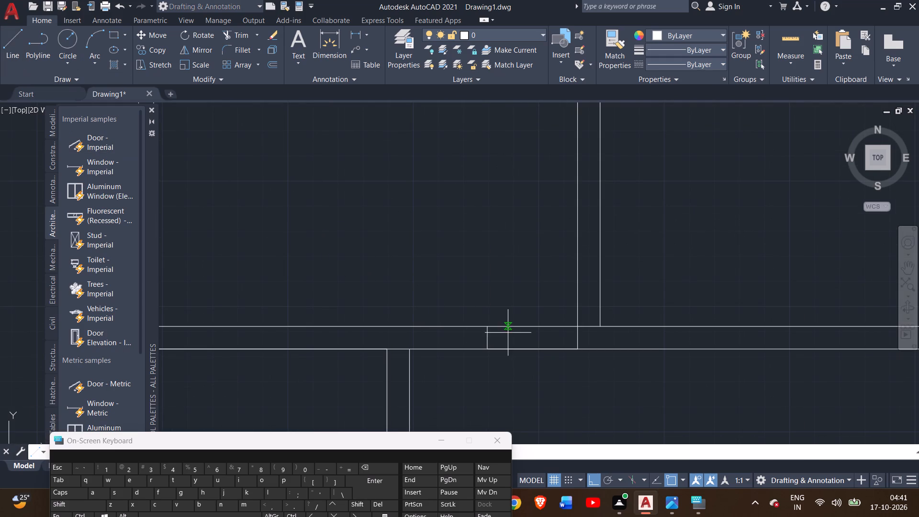
double_click(487, 324)
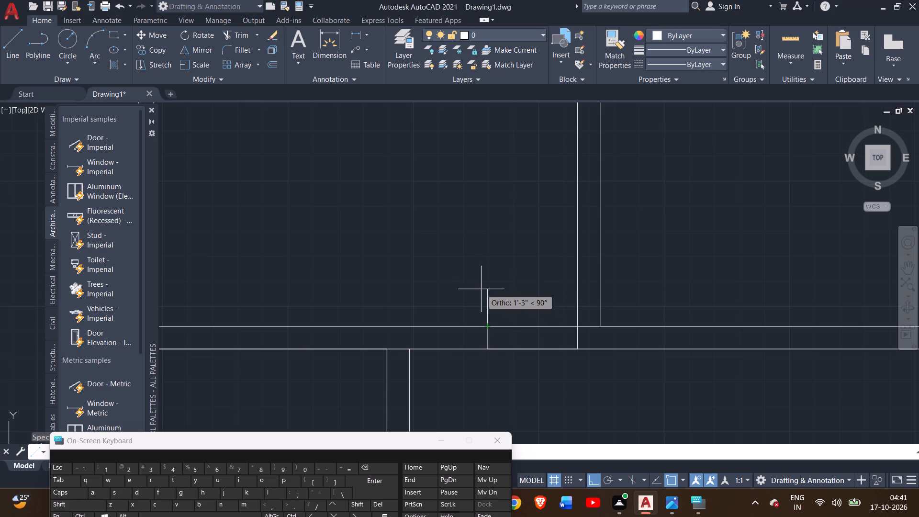
key(3)
key(apostrophe)
key(Return)
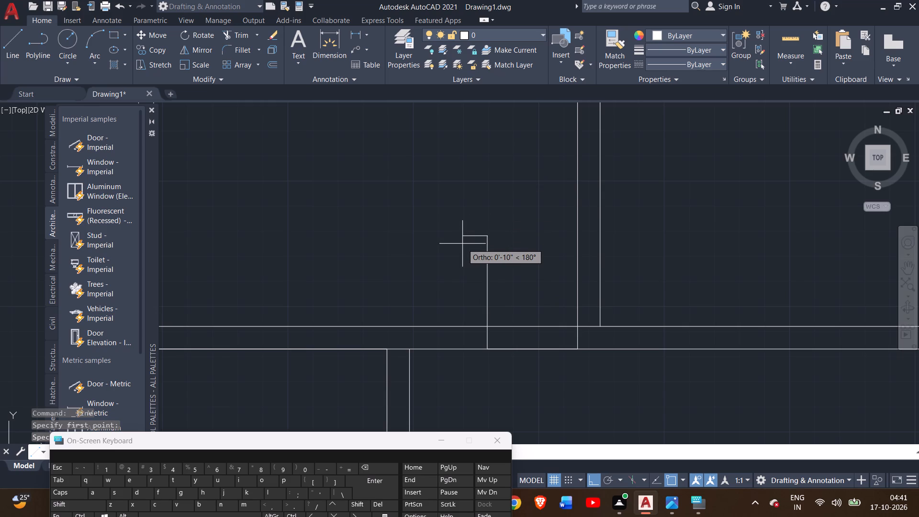
double_click(673, 509)
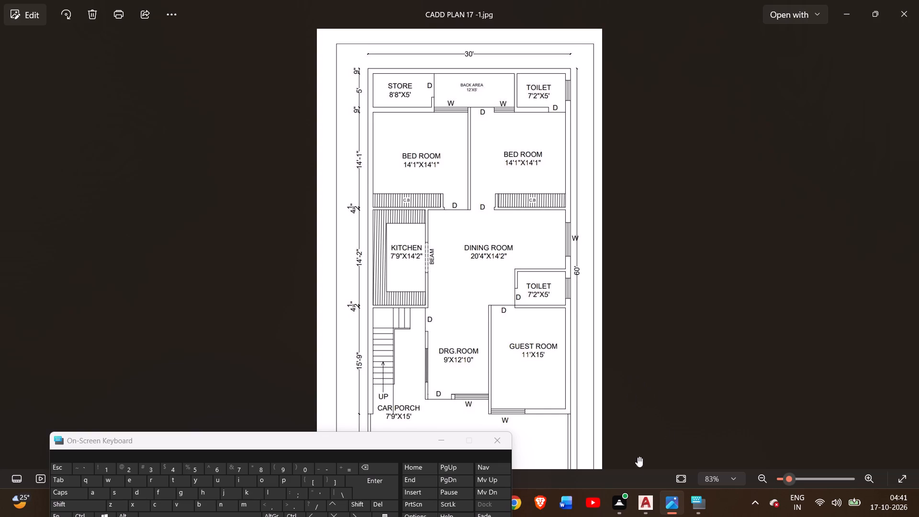
click(647, 503)
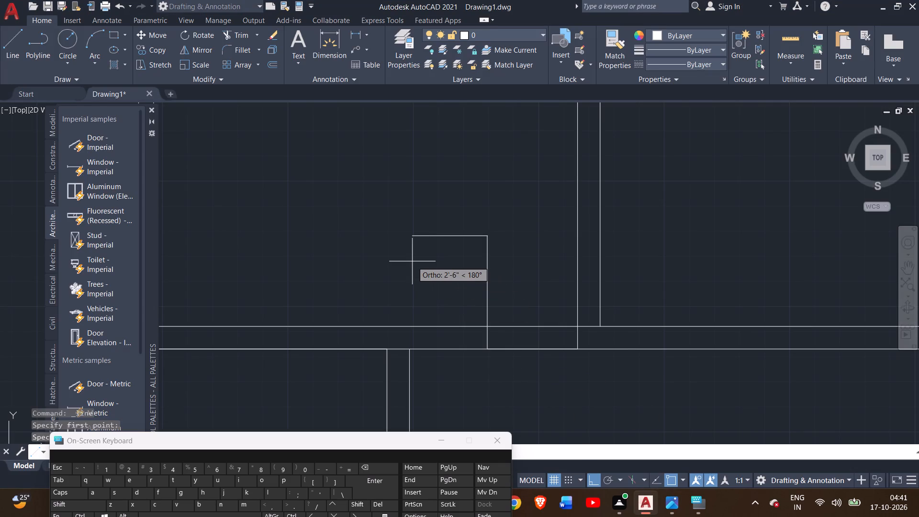
key(4)
text(:')
key(Return)
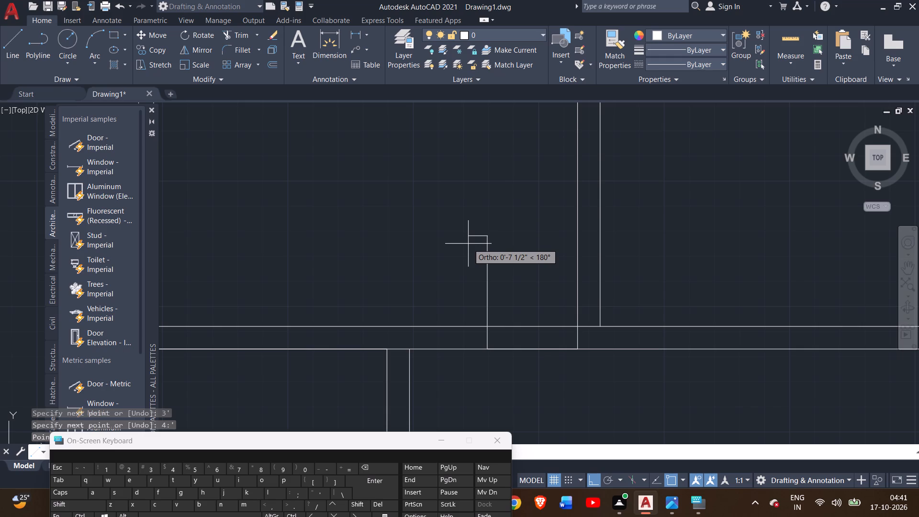
key(4)
key(shift+quotedbl)
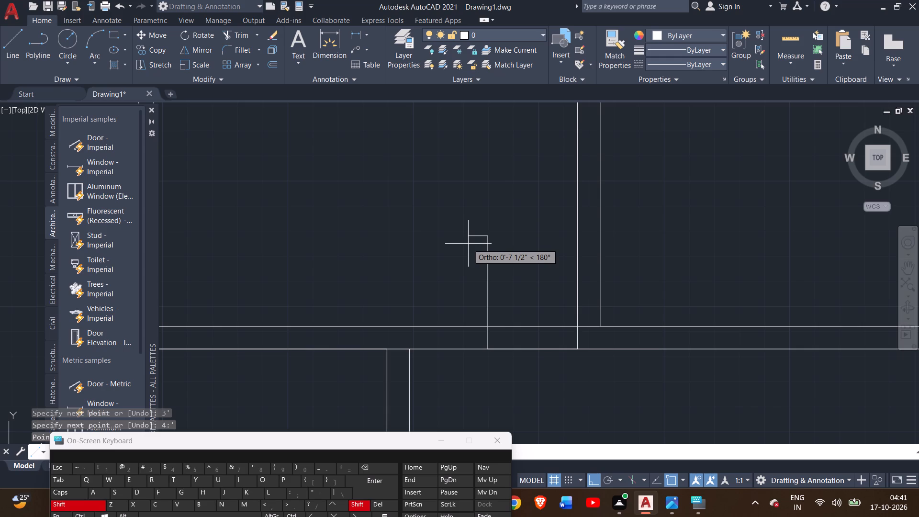
key(Return)
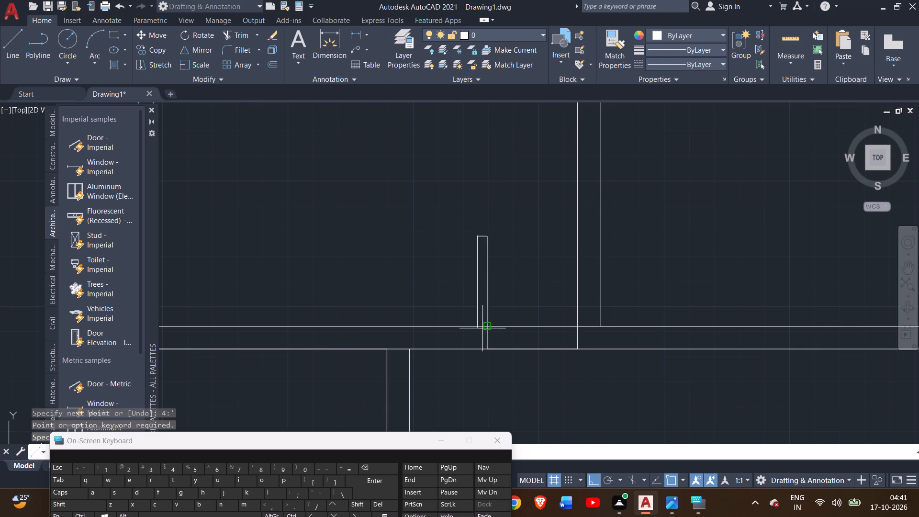
double_click(475, 325)
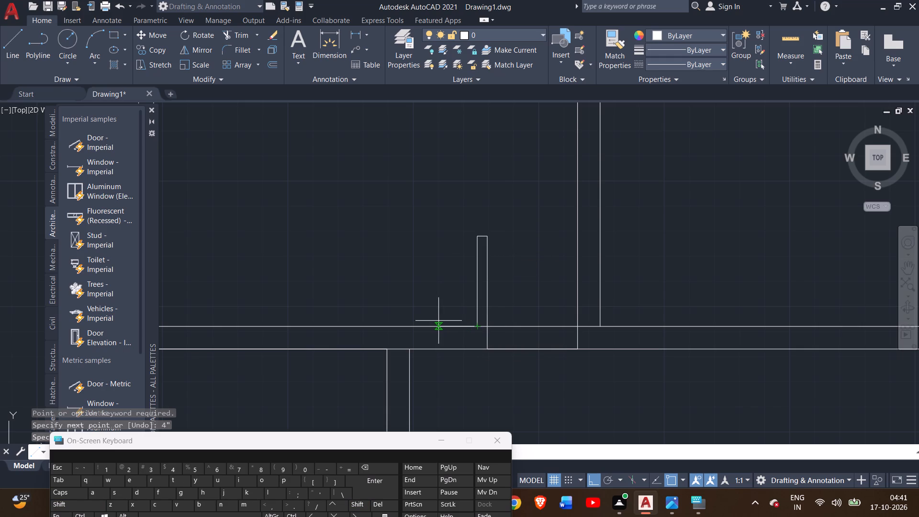
right_click(455, 311)
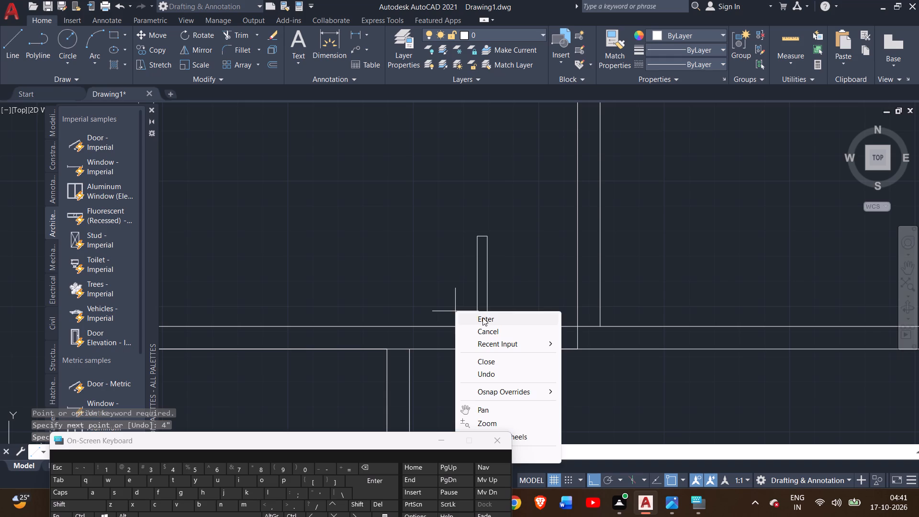
click(483, 319)
Draw the cupboard's front line from the end panel's top-left corner horizontally to the outer wall's inner face.
scroll(414, 299, down, 2)
middle_drag(414, 299, 464, 300)
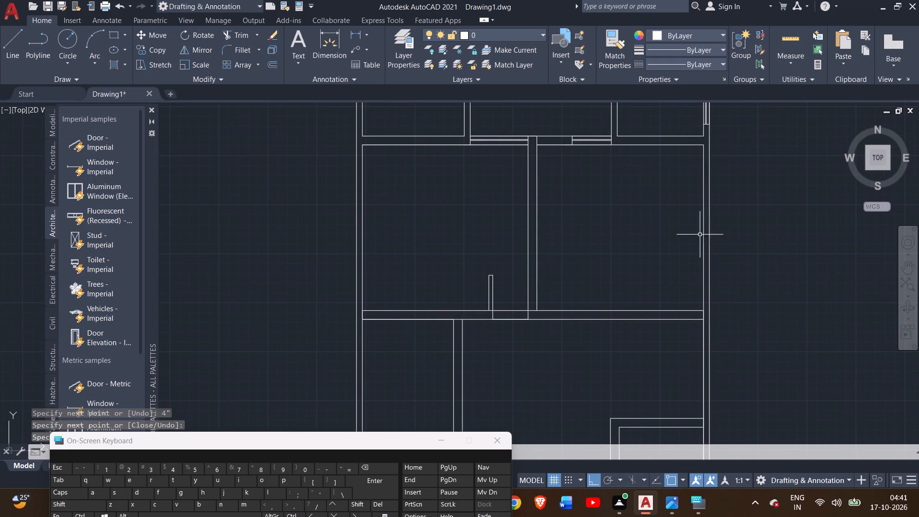
click(0, 42)
click(11, 47)
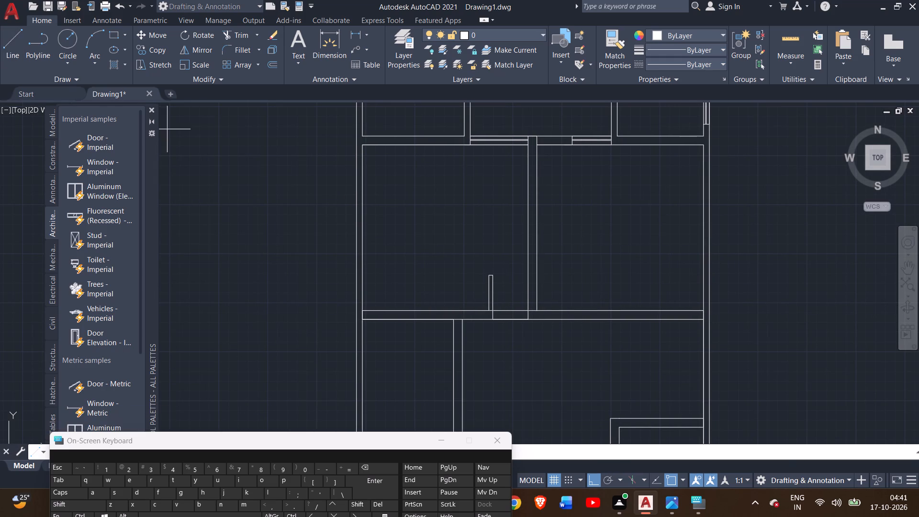
scroll(497, 271, up, 2)
click(471, 284)
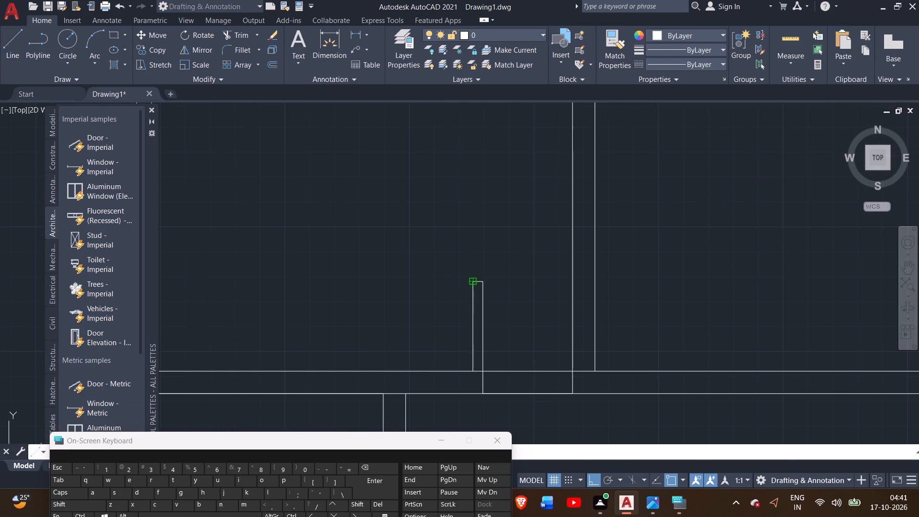
scroll(359, 281, down, 1)
middle_drag(359, 282, 560, 293)
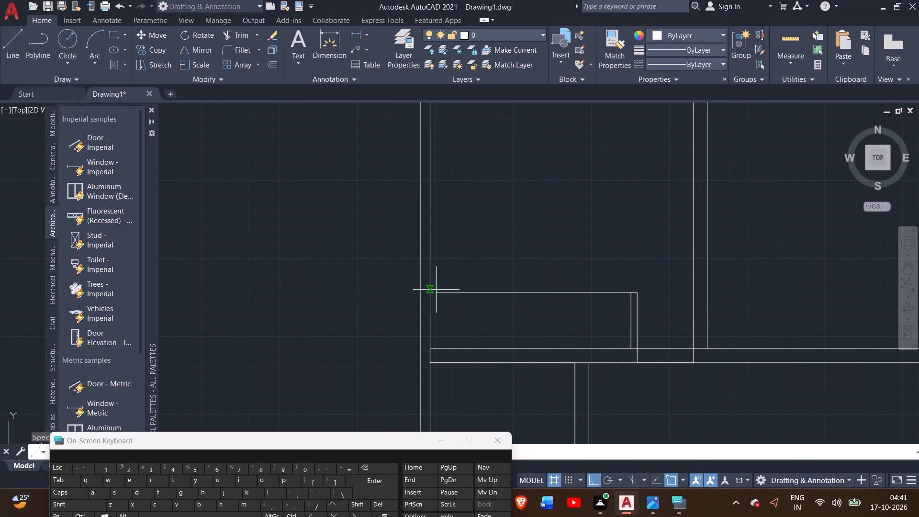
click(430, 292)
right_click(432, 287)
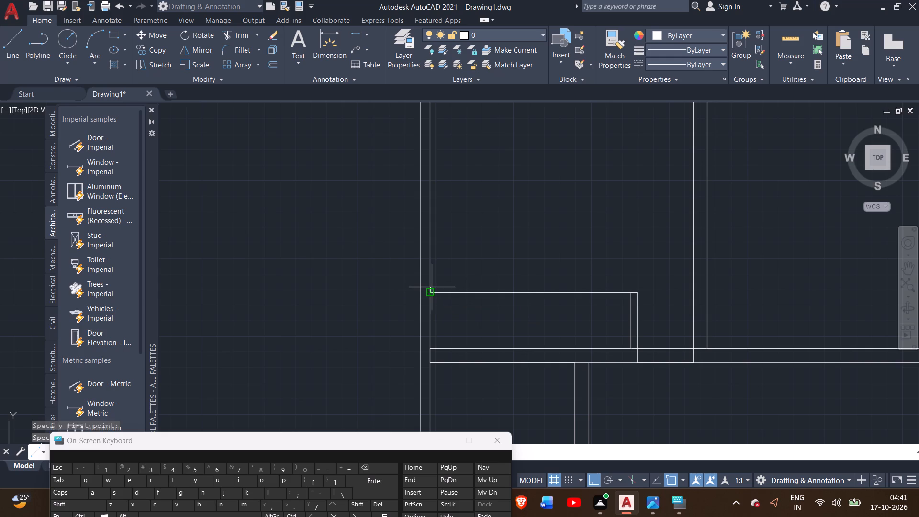
click(466, 293)
Offset the left bedroom cupboard end panel's inner vertical line 1" toward the outer wall.
scroll(471, 271, down, 2)
middle_drag(471, 271, 460, 214)
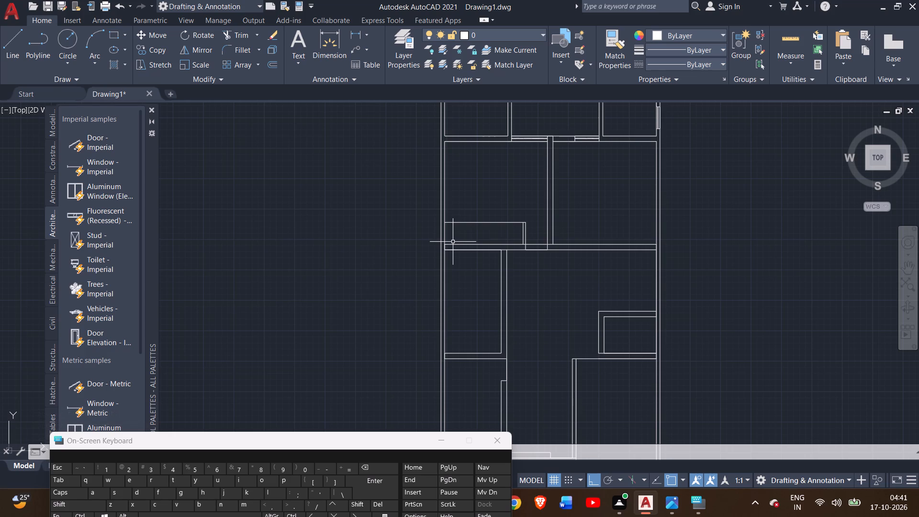
scroll(505, 231, up, 2)
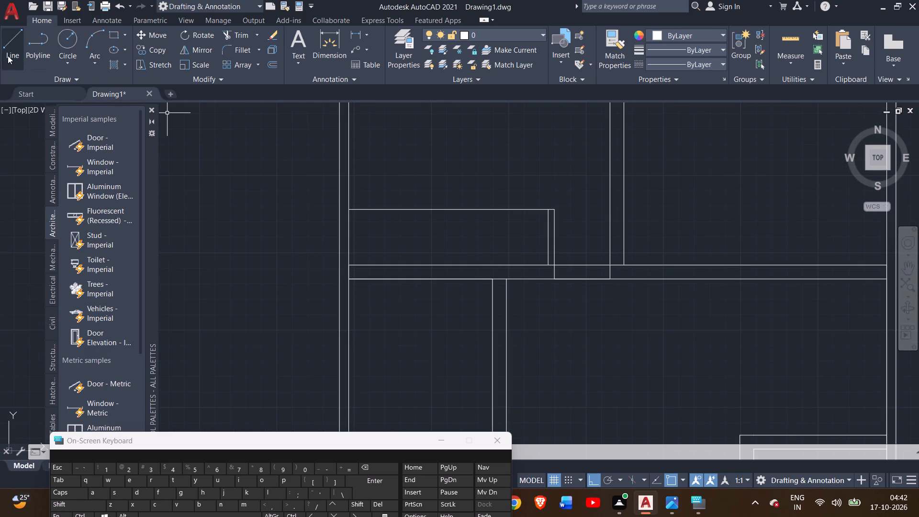
scroll(553, 238, up, 2)
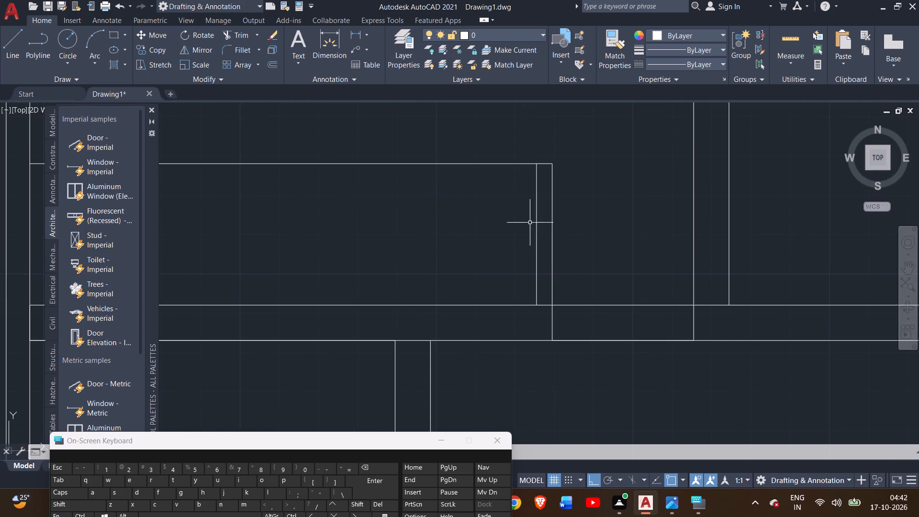
double_click(536, 211)
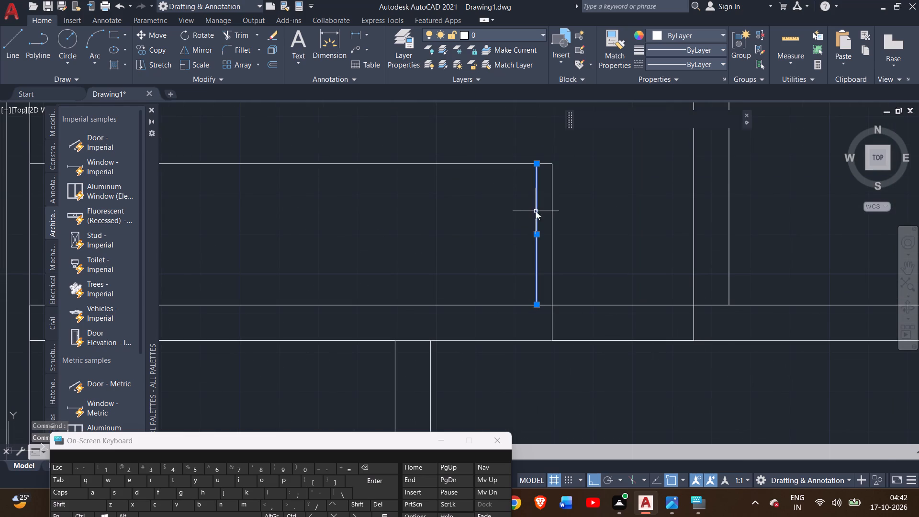
scroll(533, 223, up, 1)
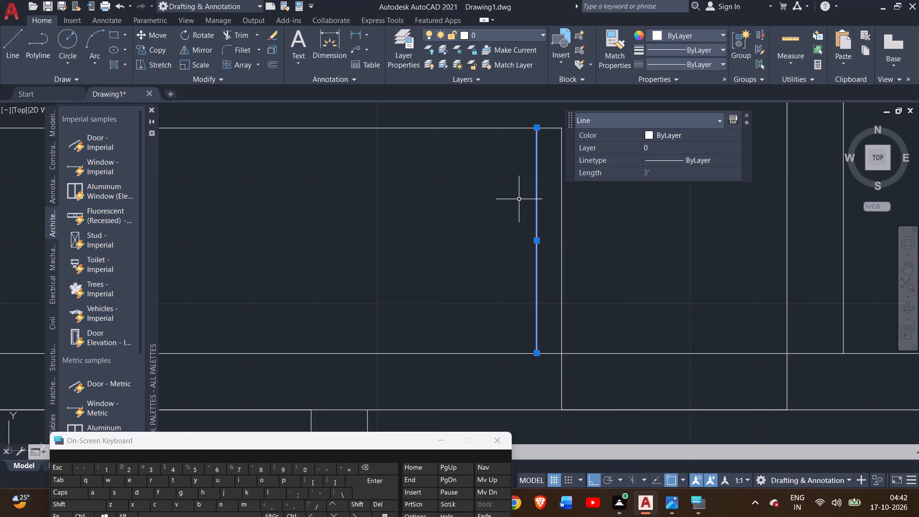
key(o)
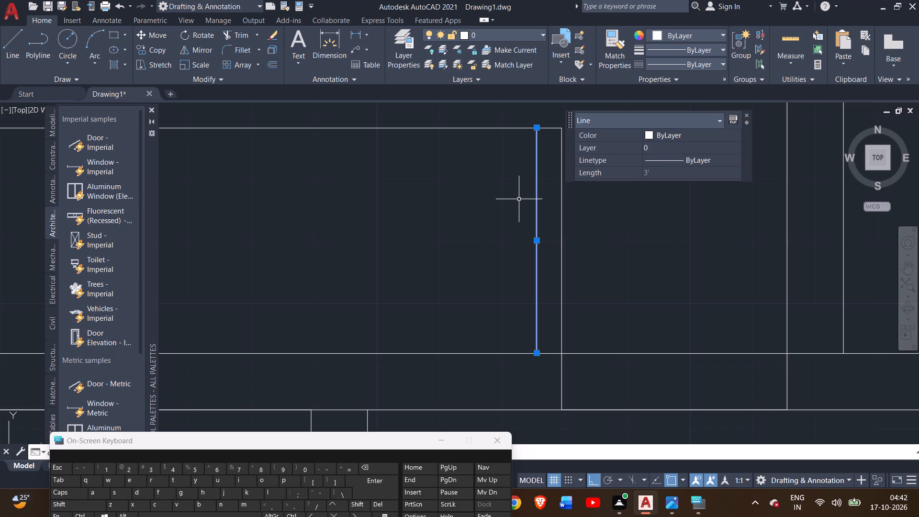
text(ff)
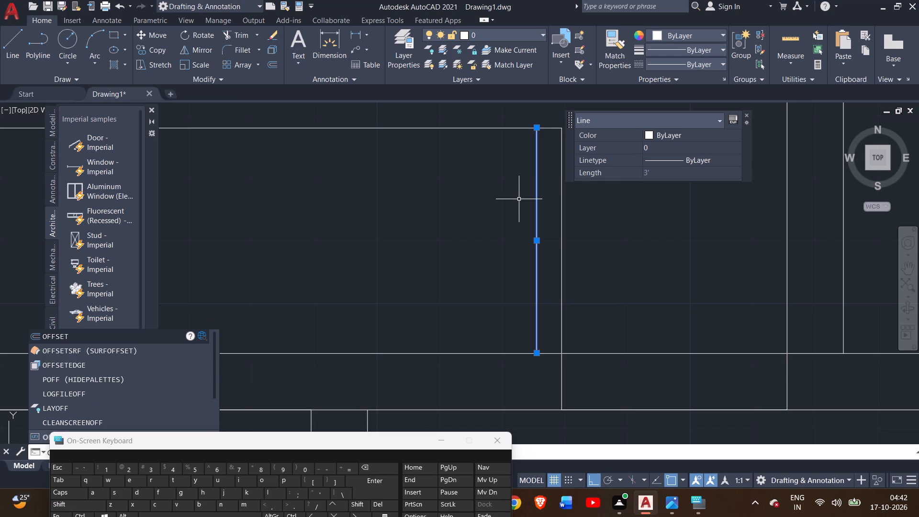
key(Return)
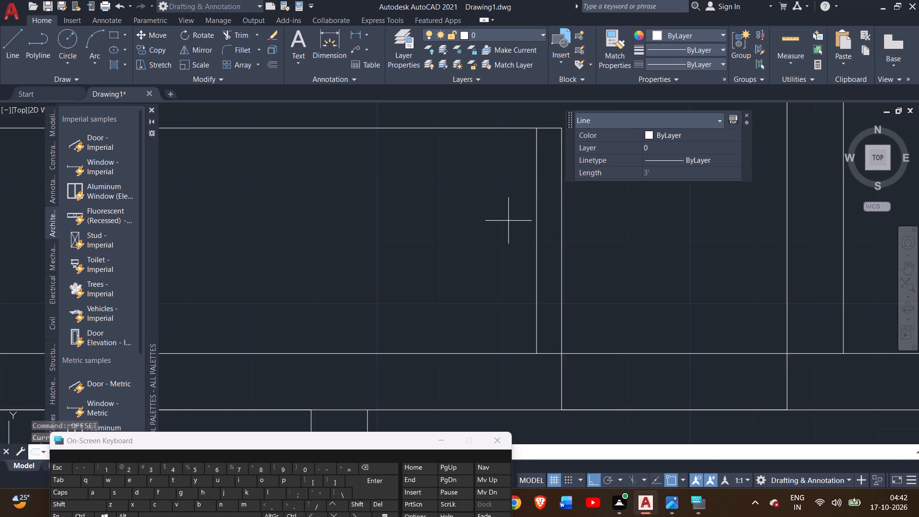
key(1)
key(shift+quotedbl)
key(Return)
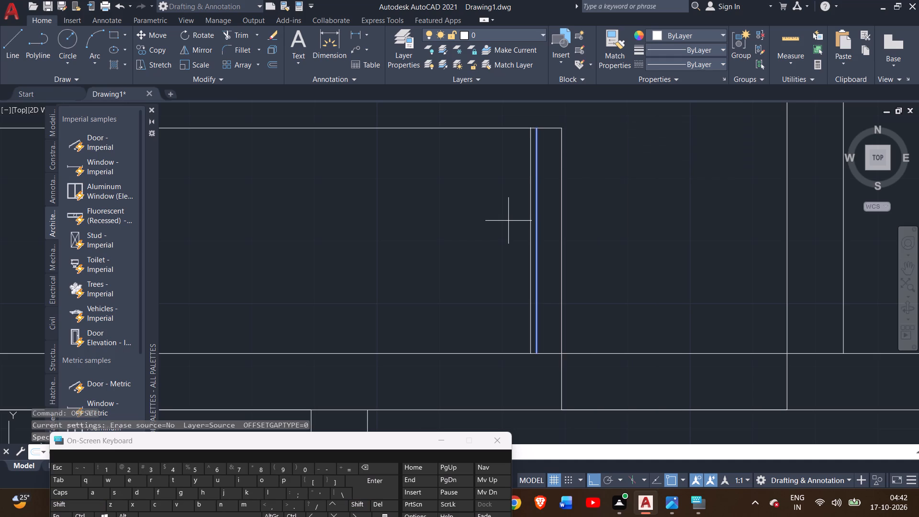
double_click(508, 221)
click(479, 228)
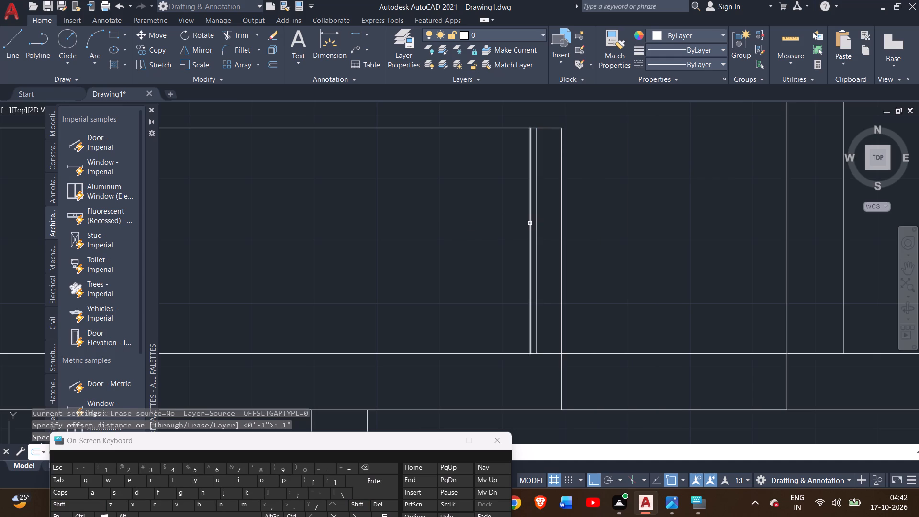
Add six more vertical lines inside the cupboard, offsetting each newest line another 1" toward the outer wall.
double_click(530, 223)
click(507, 227)
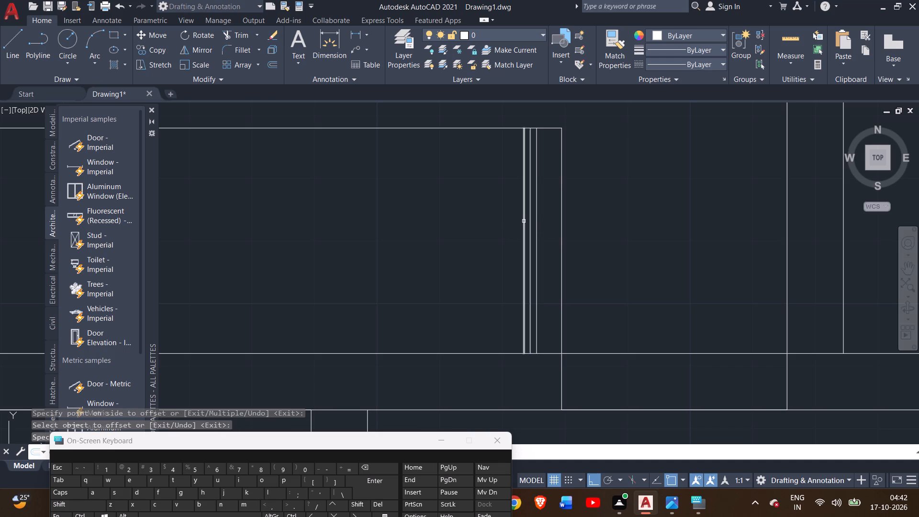
click(524, 221)
click(510, 224)
click(516, 221)
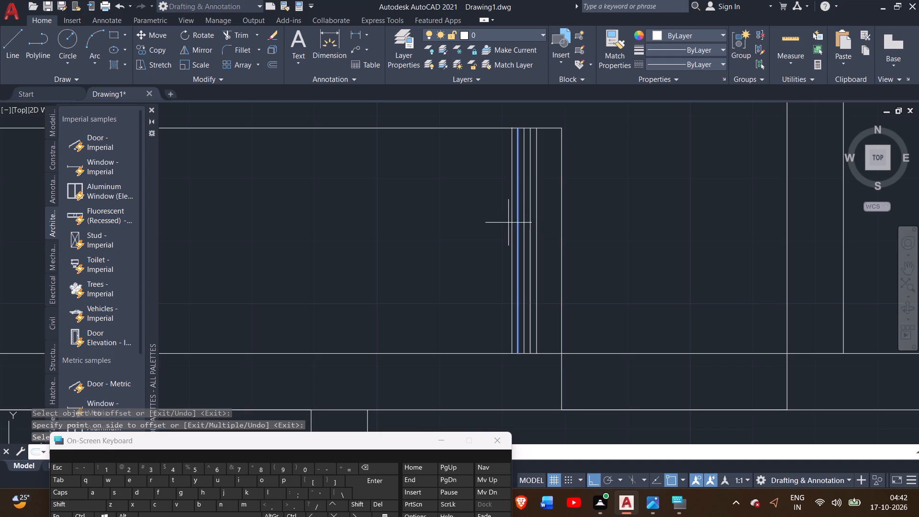
click(508, 223)
click(512, 216)
click(501, 223)
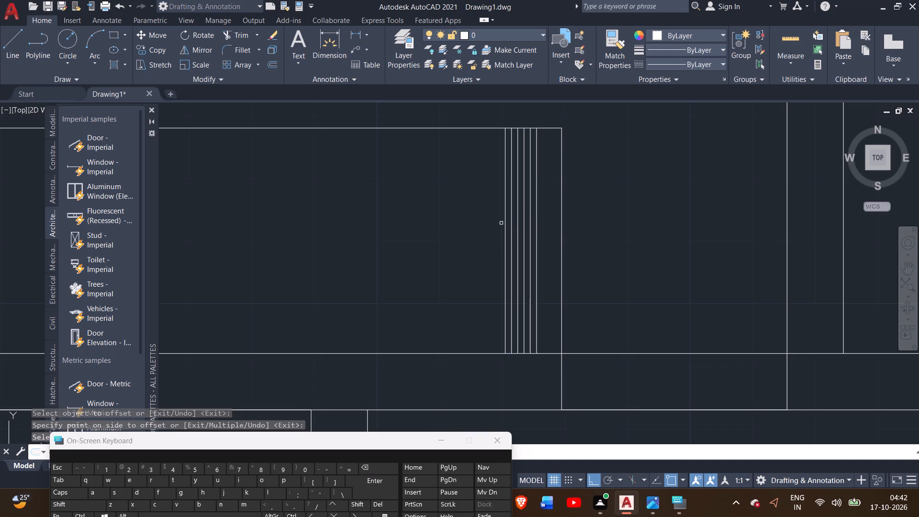
click(504, 208)
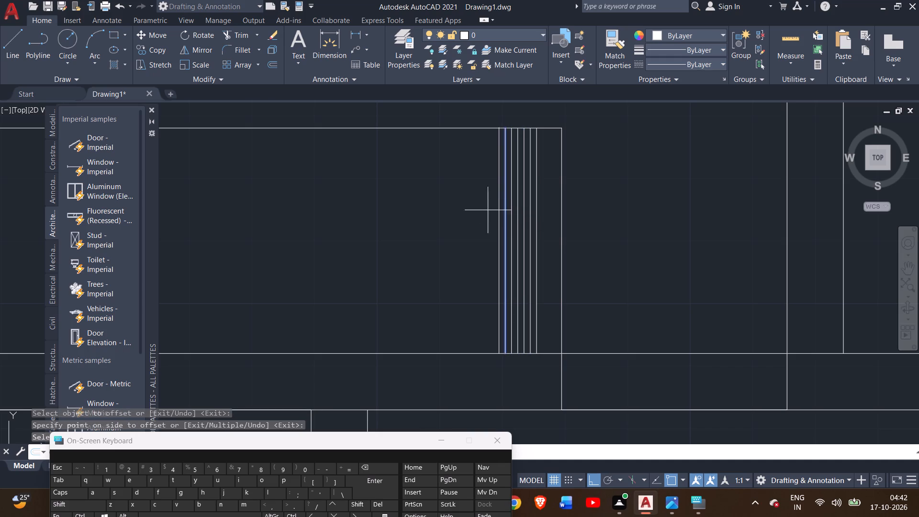
click(489, 229)
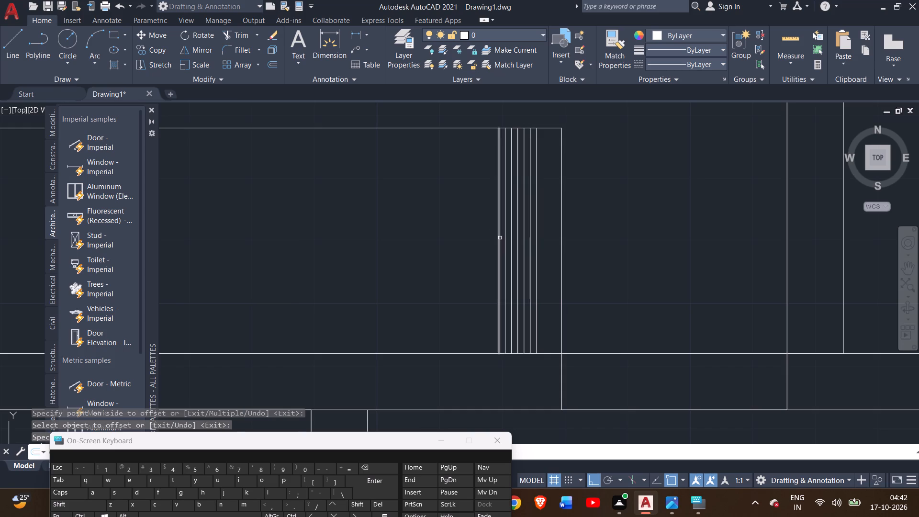
click(500, 238)
click(476, 242)
Extend the row of cupboard lines by two more, each offset 1" from the last toward the outer wall.
scroll(455, 248, down, 2)
middle_drag(455, 248, 498, 247)
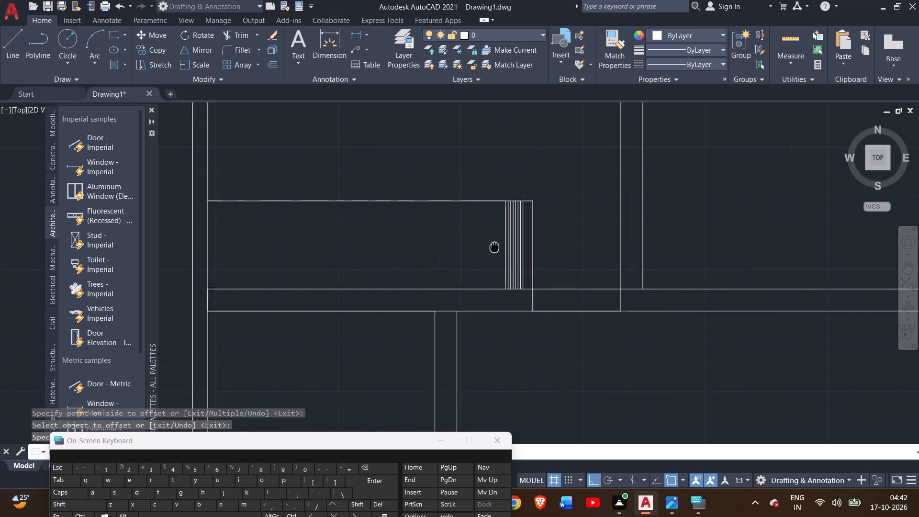
middle_drag(498, 247, 530, 245)
scroll(551, 249, up, 3)
scroll(472, 261, up, 2)
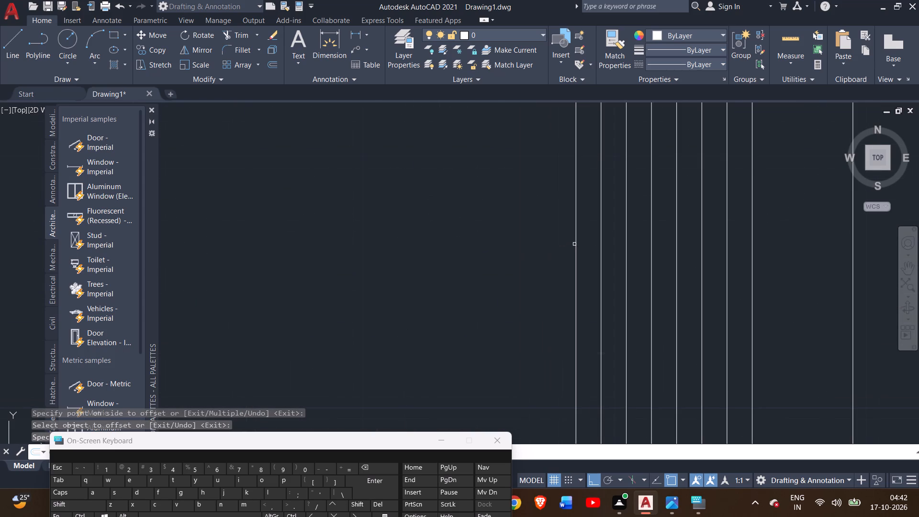
click(576, 240)
click(546, 249)
scroll(495, 271, down, 1)
middle_drag(495, 271, 542, 227)
scroll(579, 249, up, 1)
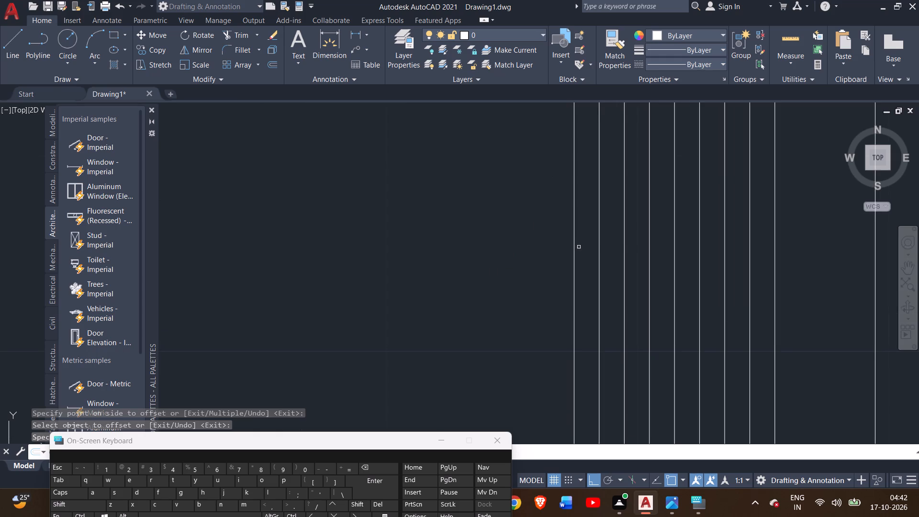
click(573, 238)
click(546, 239)
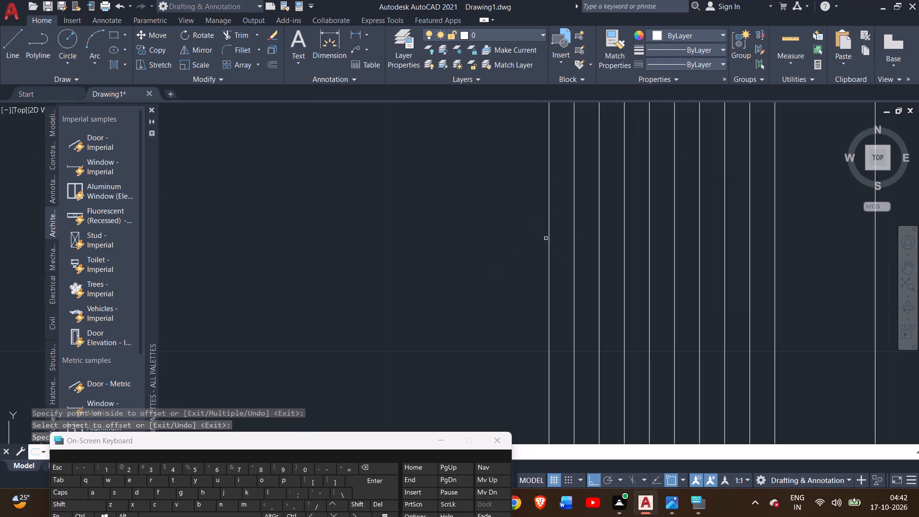
Offset three further cupboard lines at 1" spacing toward the outer wall, and end the Offset command.
double_click(548, 233)
click(500, 237)
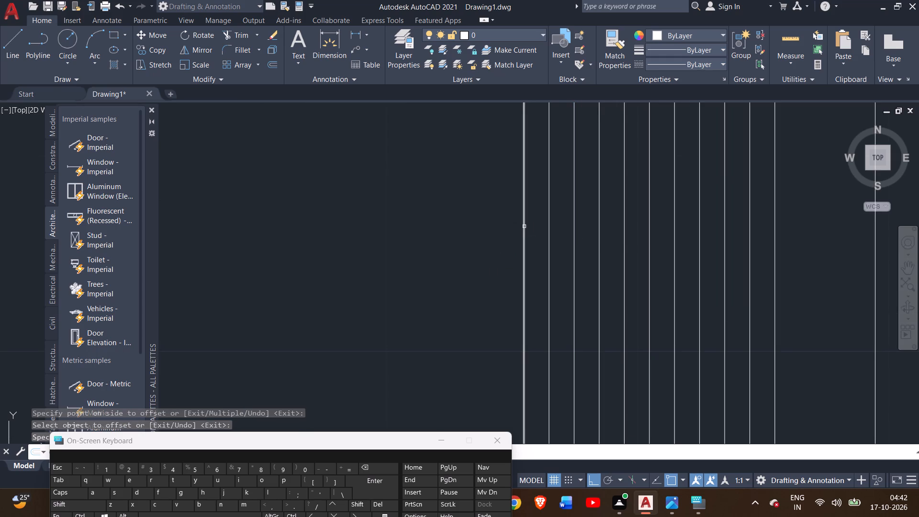
double_click(524, 226)
click(515, 235)
click(498, 238)
click(472, 242)
click(475, 242)
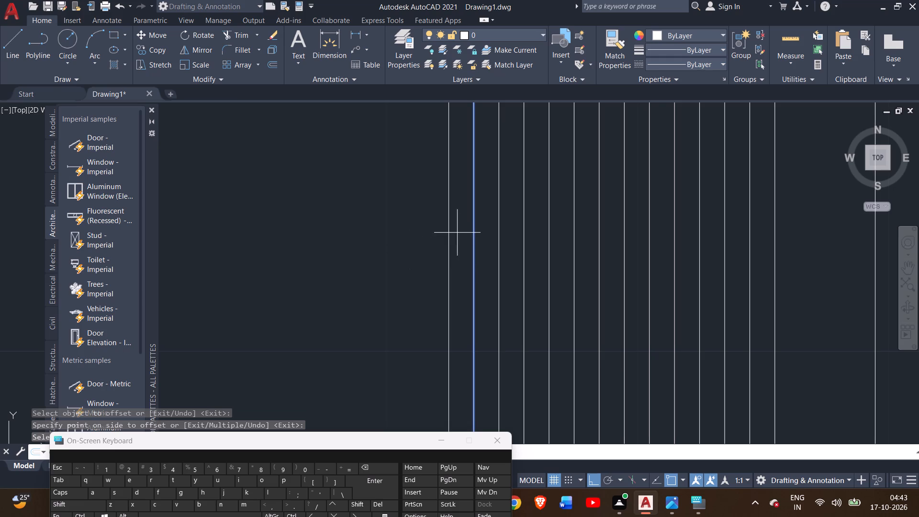
right_click(412, 228)
click(433, 230)
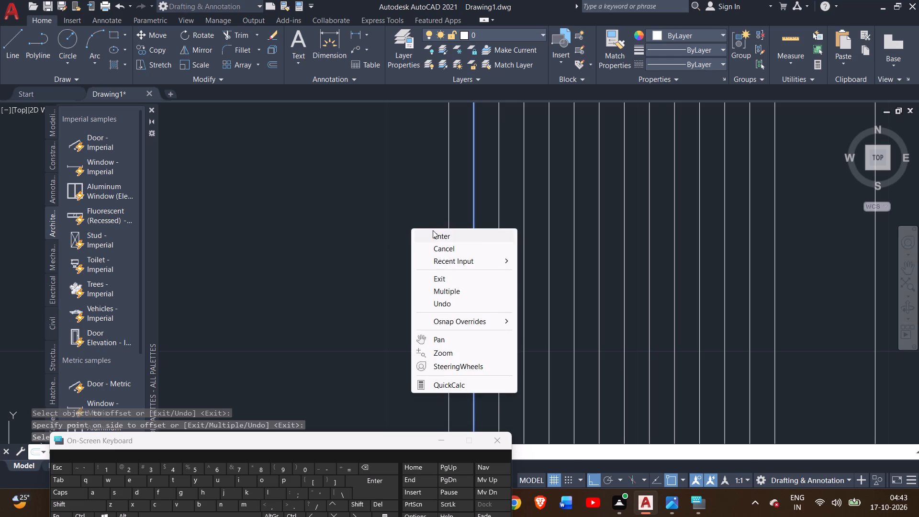
Restart Offset at 1" from the row's leftmost line and add four more vertical cupboard lines toward the outer wall.
click(475, 221)
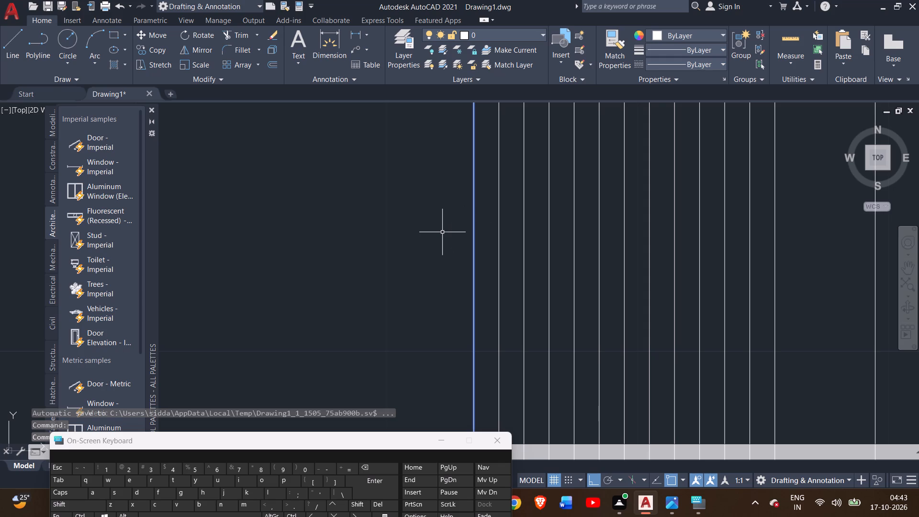
text(off)
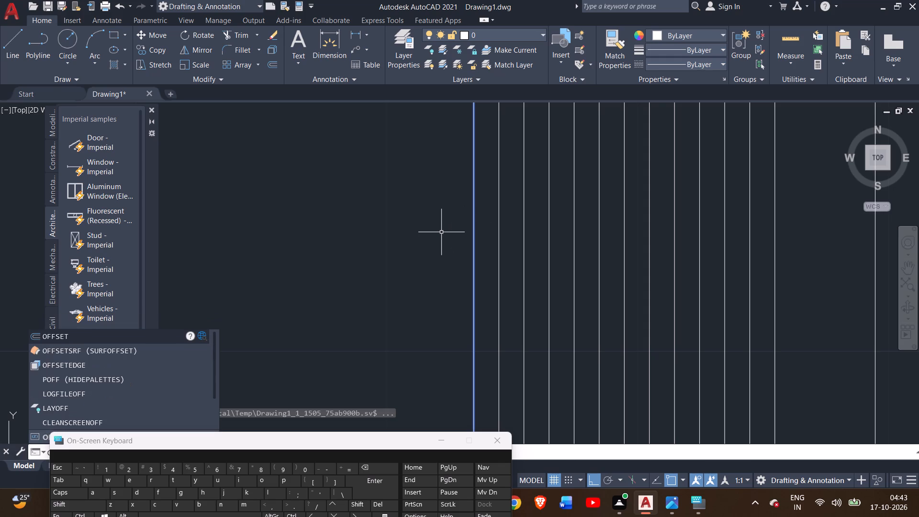
key(Return)
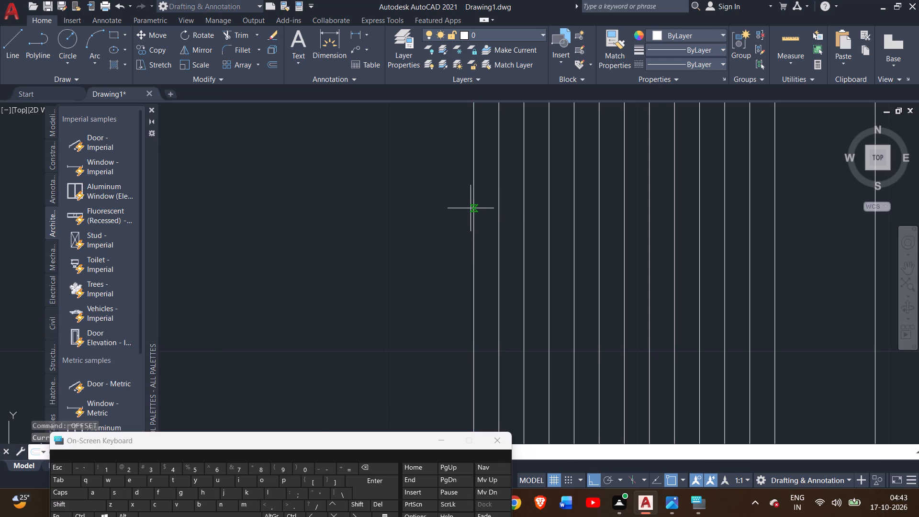
key(1)
key(shift+quotedbl)
key(Return)
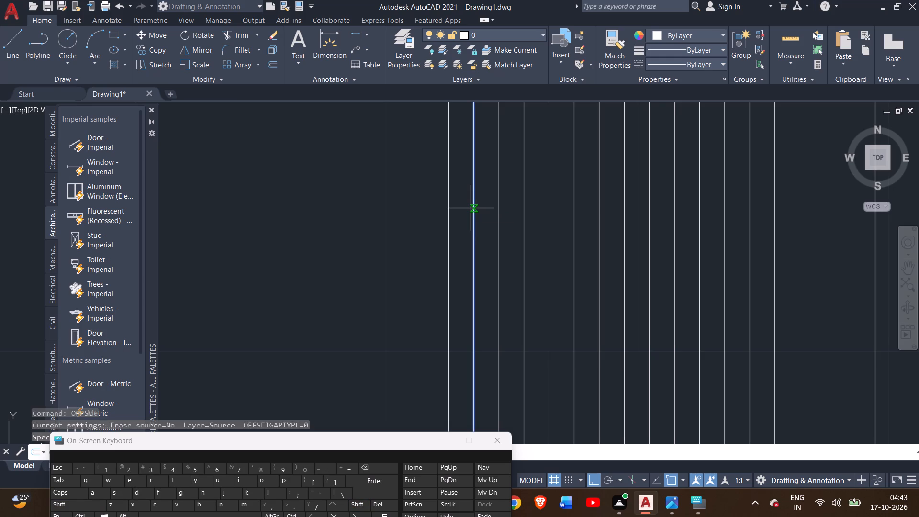
click(423, 189)
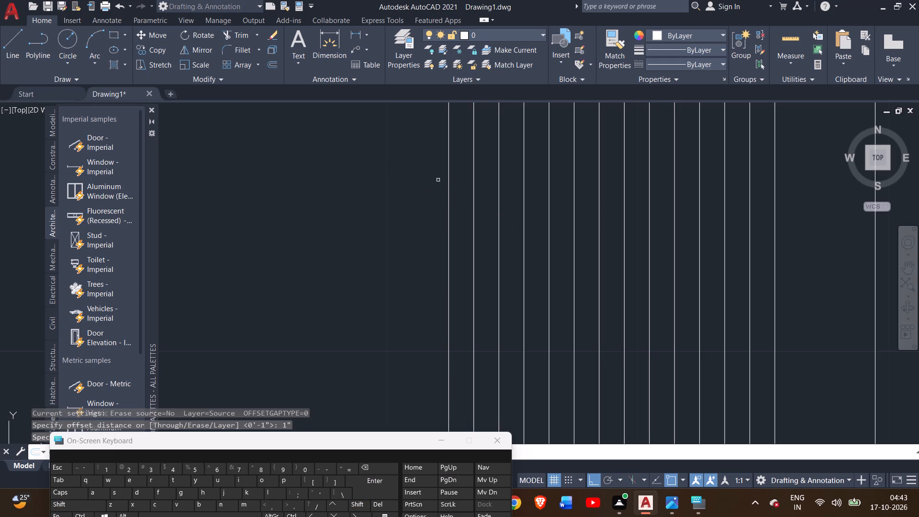
click(448, 158)
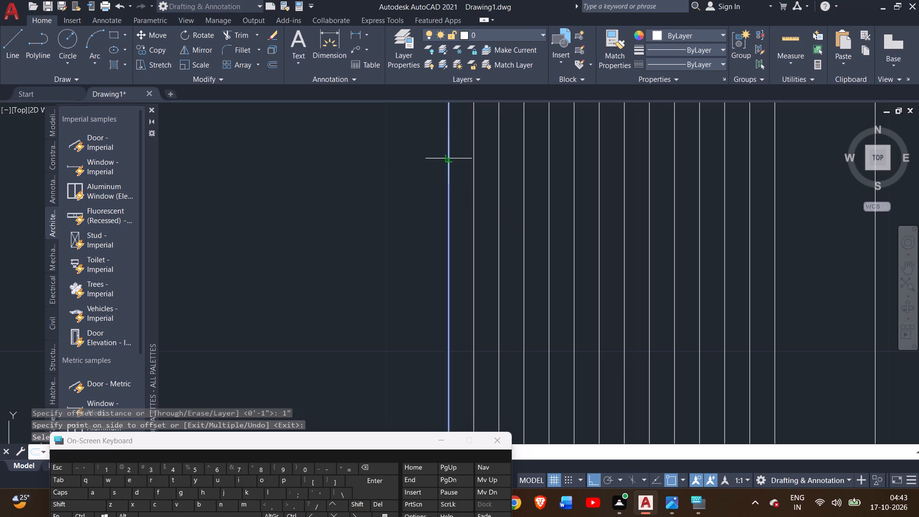
double_click(428, 162)
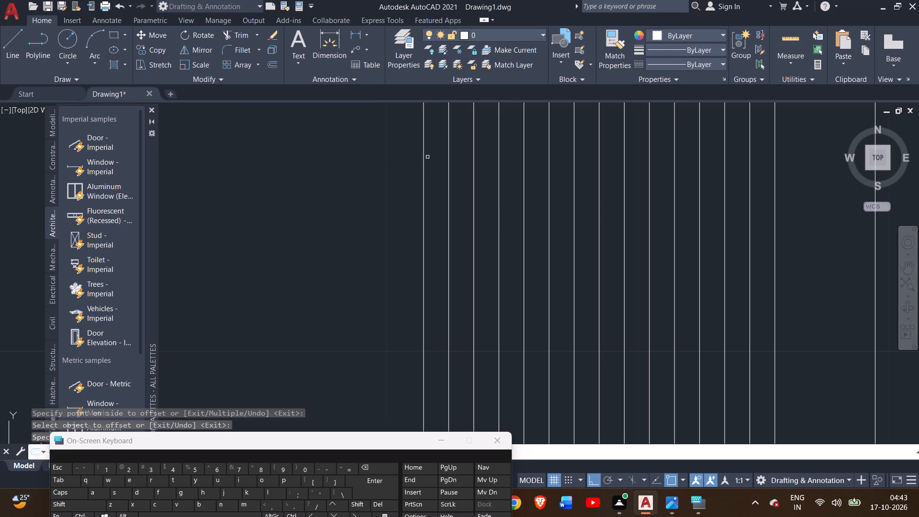
click(422, 149)
click(412, 151)
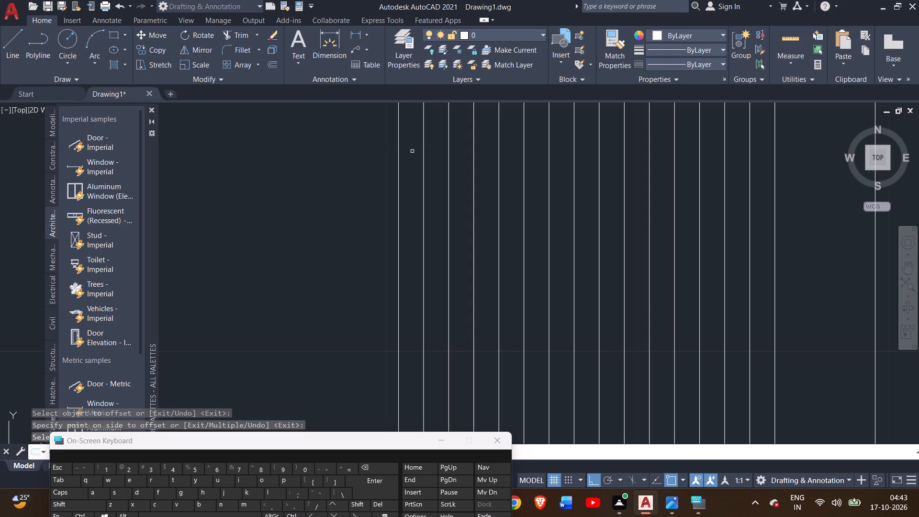
click(400, 160)
click(374, 163)
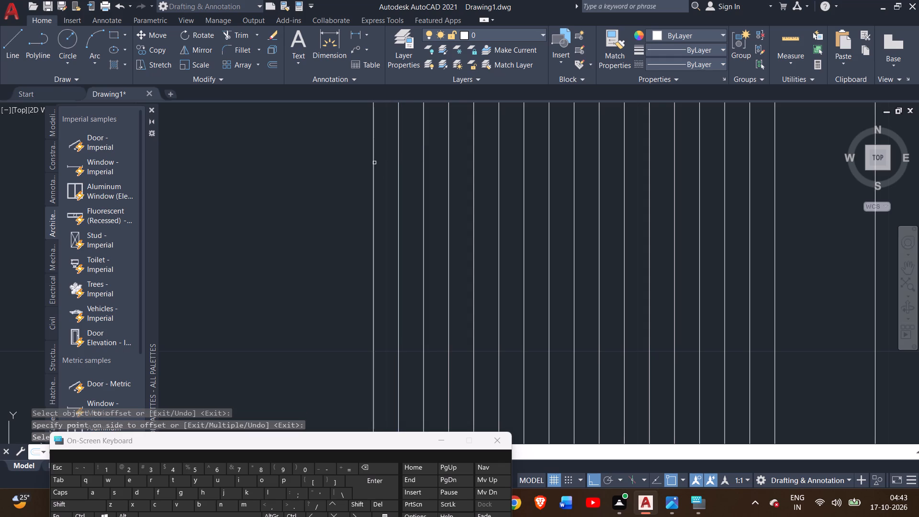
Add four more vertical cupboard lines, offsetting each newest line 1" toward the outer wall.
click(373, 159)
click(342, 161)
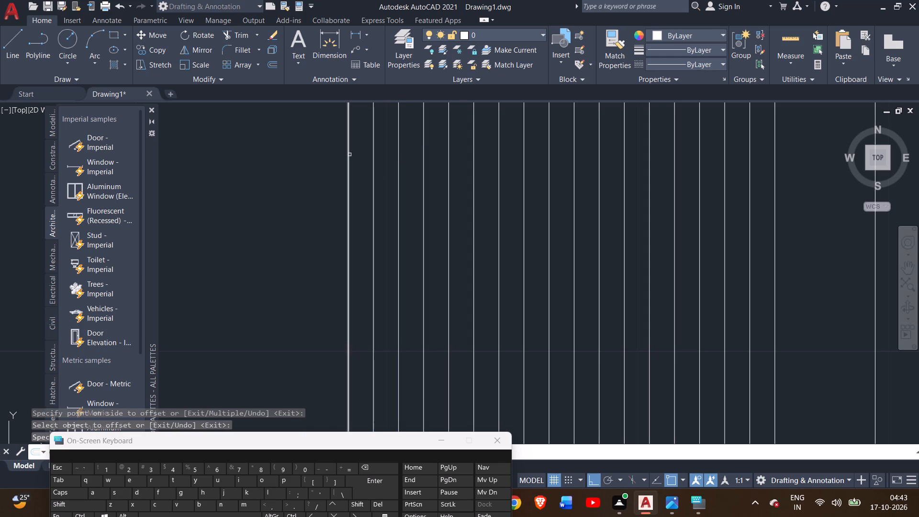
click(349, 155)
click(331, 158)
scroll(335, 181, down, 3)
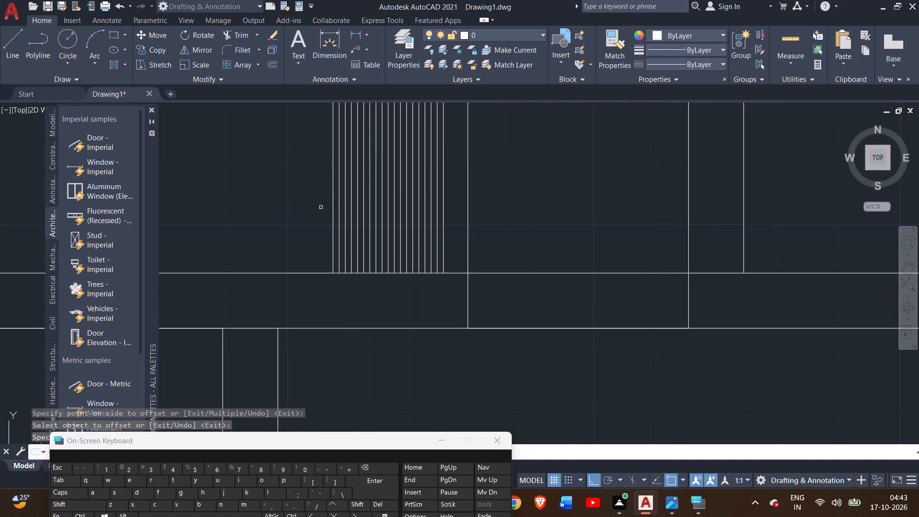
middle_drag(316, 218, 558, 214)
scroll(554, 207, down, 3)
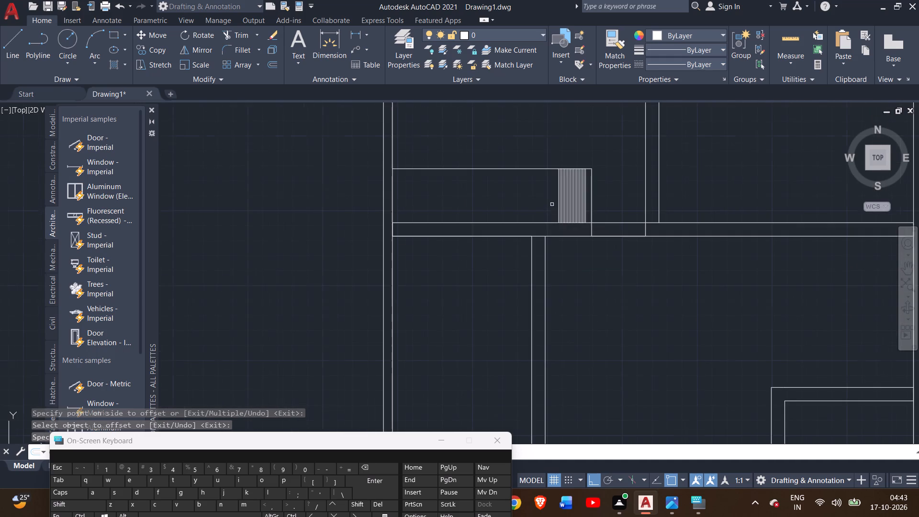
scroll(553, 204, up, 5)
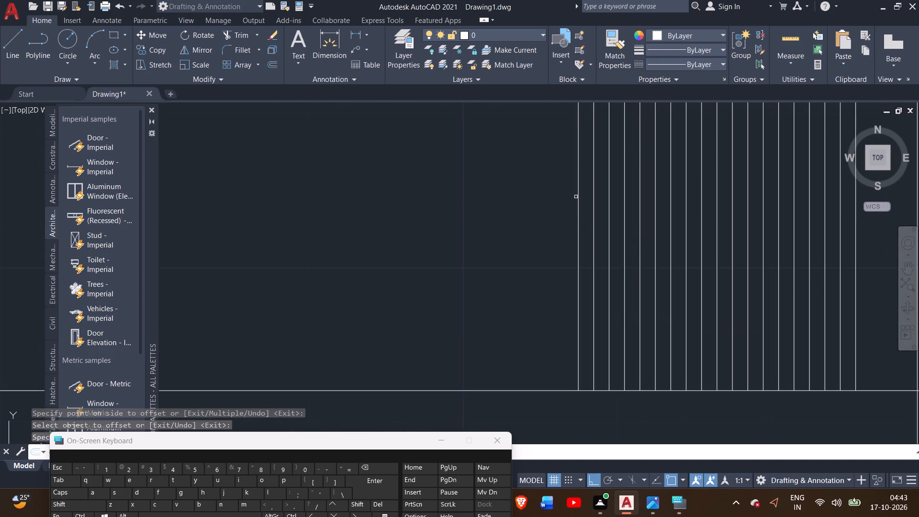
click(579, 192)
click(556, 198)
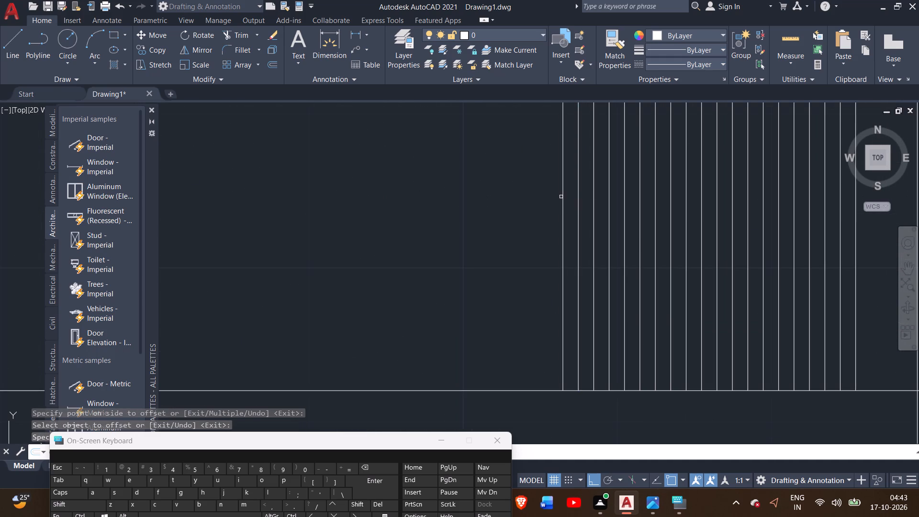
click(563, 191)
click(543, 196)
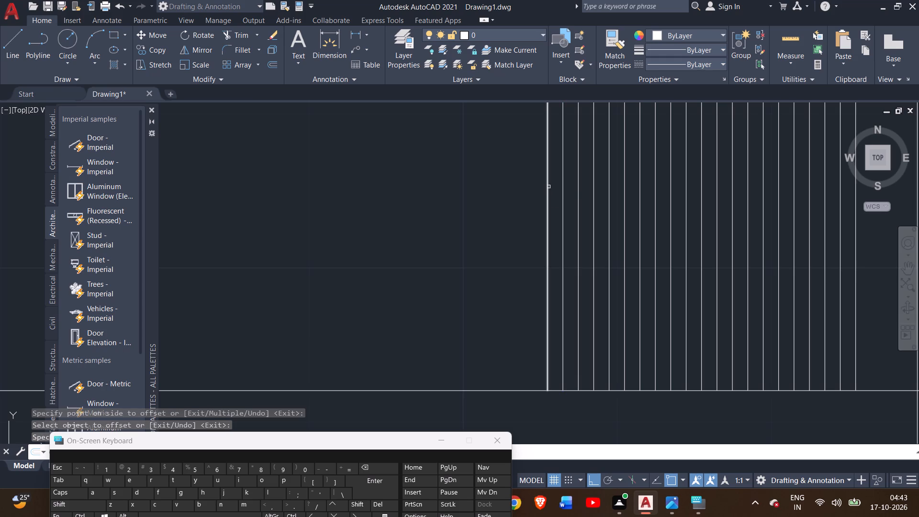
Extend the row of cupboard lines by six more, each offset 1" from the last toward the outer wall.
double_click(549, 187)
click(534, 191)
click(531, 188)
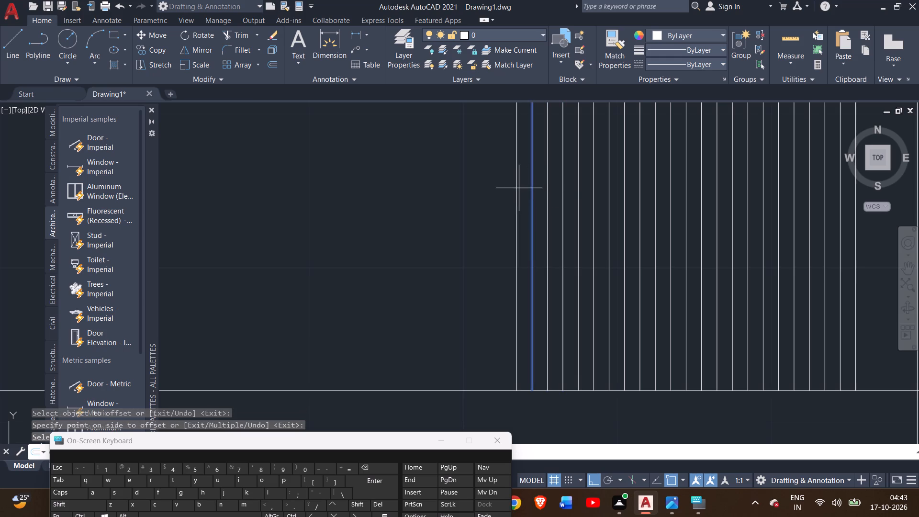
click(519, 188)
double_click(517, 187)
click(505, 187)
click(501, 188)
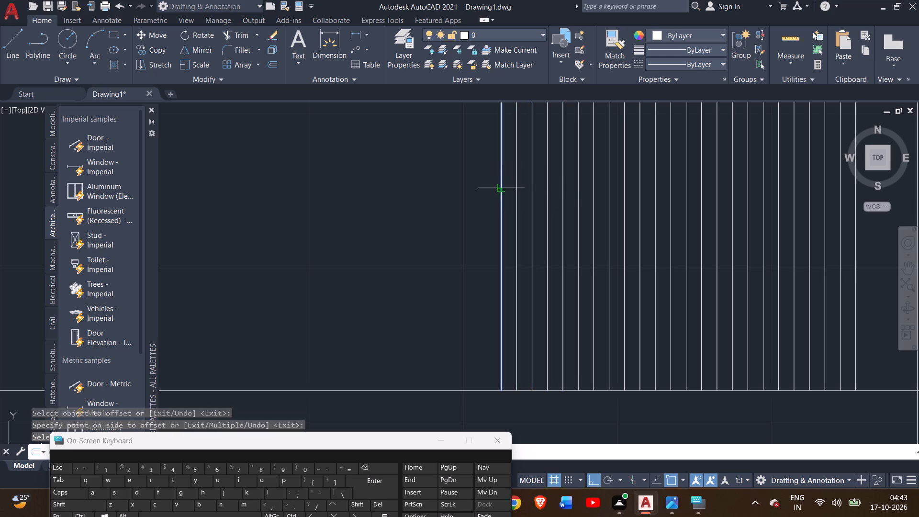
click(495, 189)
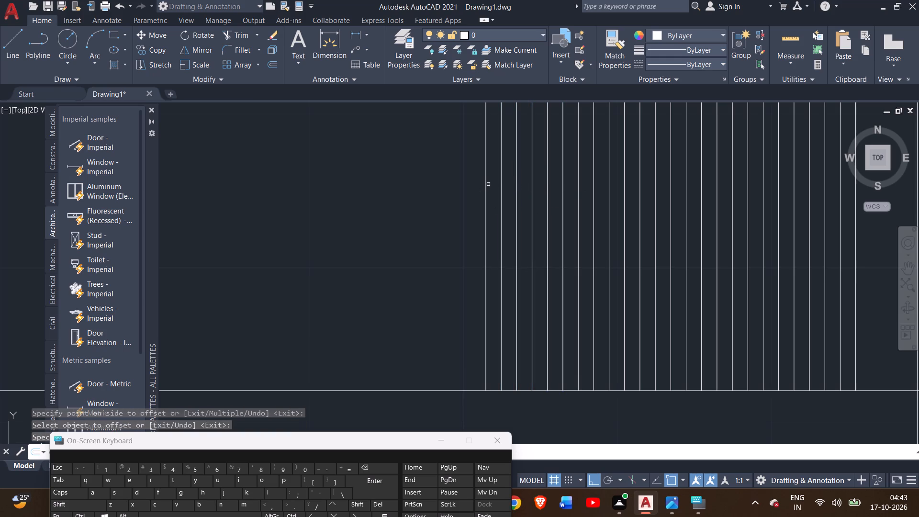
click(487, 186)
click(471, 189)
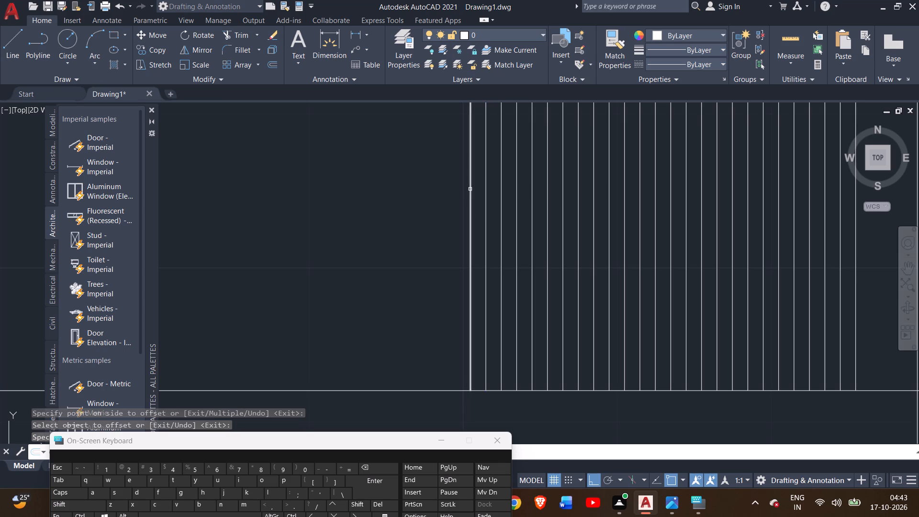
click(470, 189)
click(464, 192)
Offset two further vertical lines inside the cupboard at 1" spacing toward the outer wall.
click(455, 196)
double_click(441, 203)
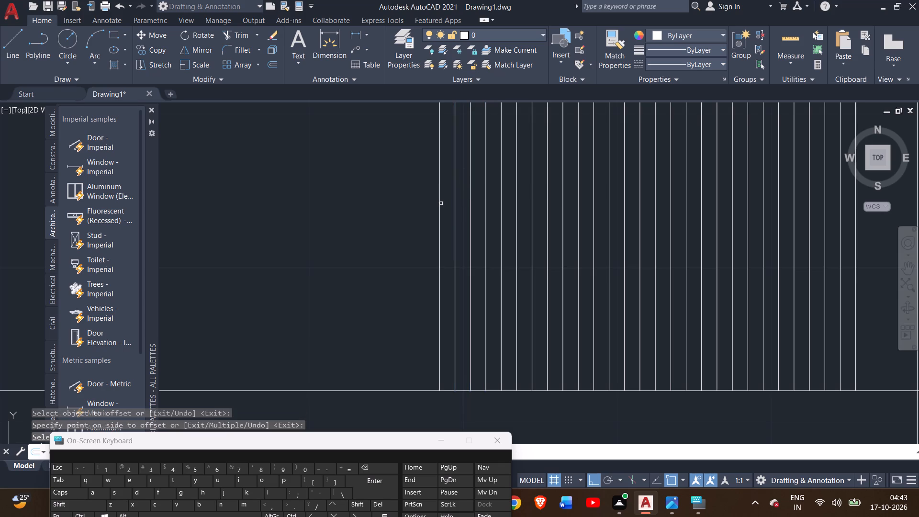
click(437, 203)
double_click(439, 202)
click(438, 202)
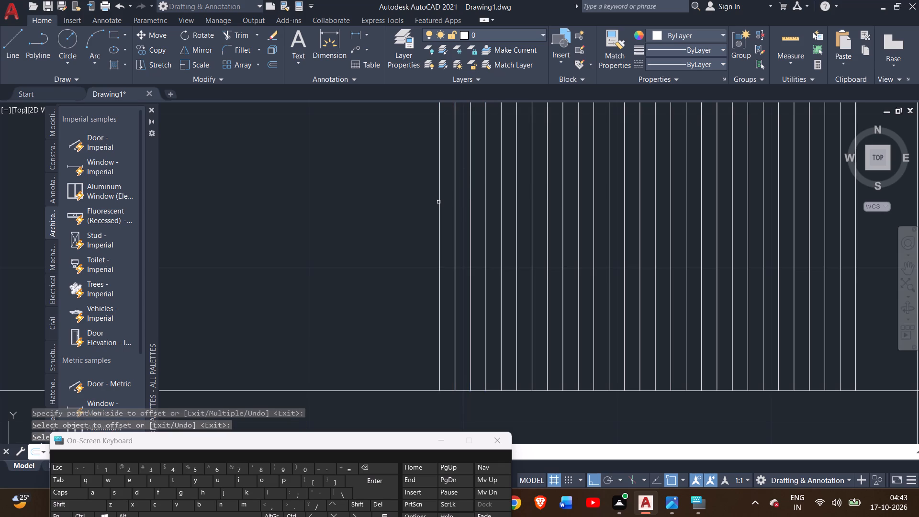
click(438, 202)
click(438, 202)
click(442, 201)
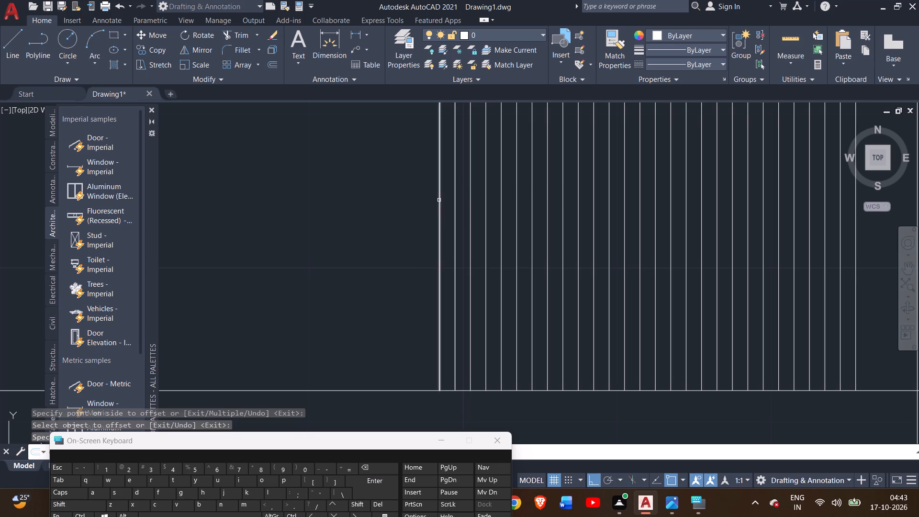
click(439, 200)
click(418, 205)
Add three more cupboard lines, offsetting each newest one 1" toward the outer wall.
click(423, 201)
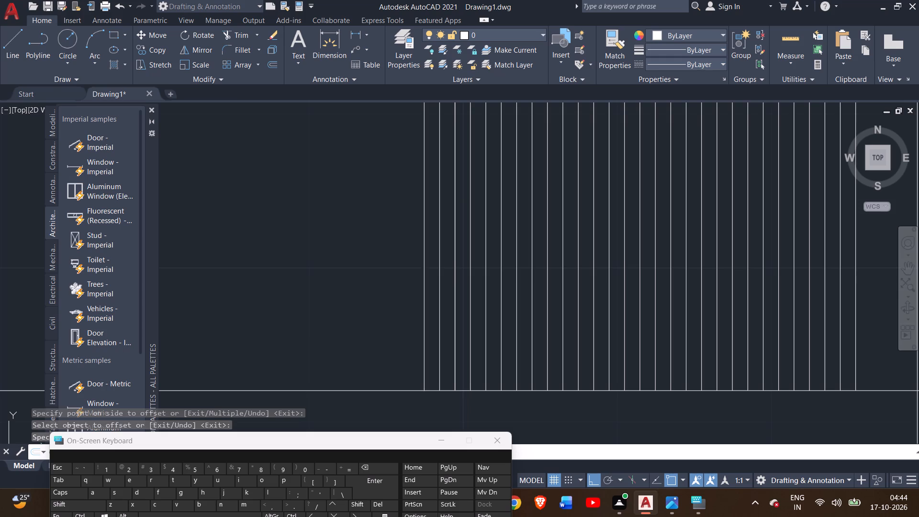
click(397, 208)
click(409, 194)
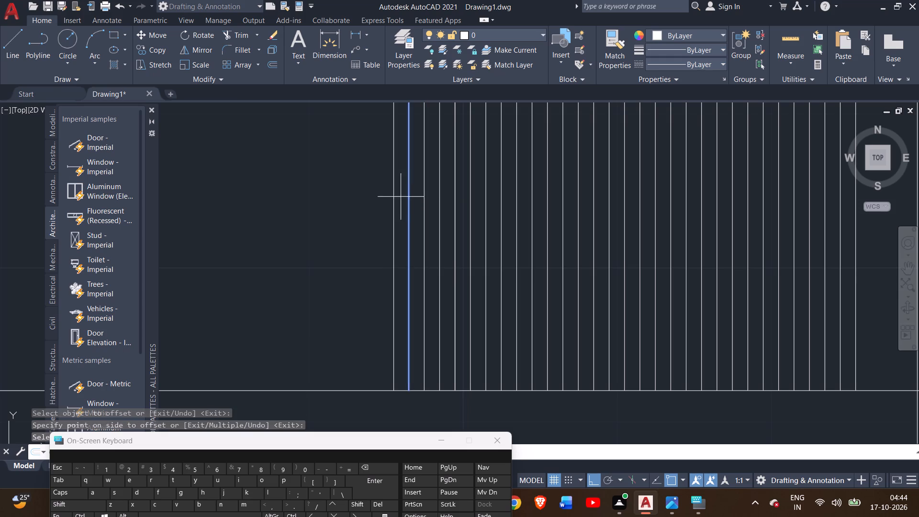
click(389, 200)
click(391, 195)
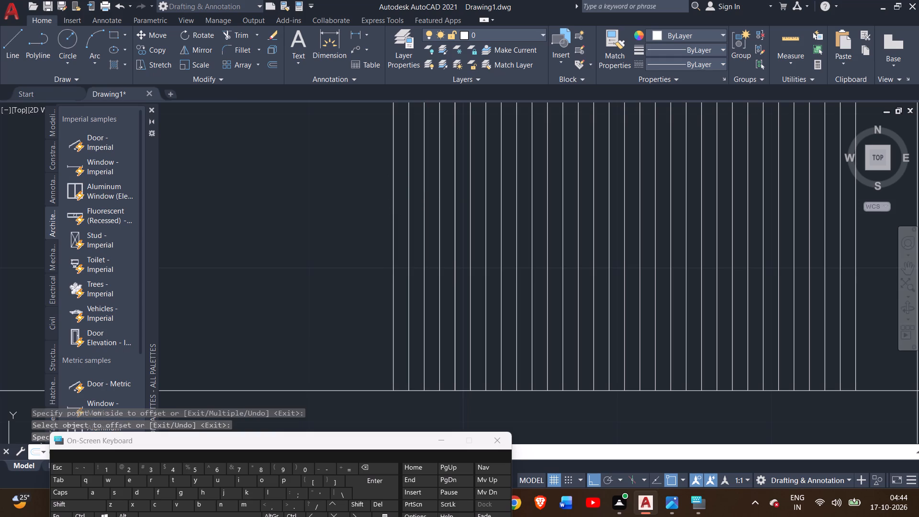
click(393, 192)
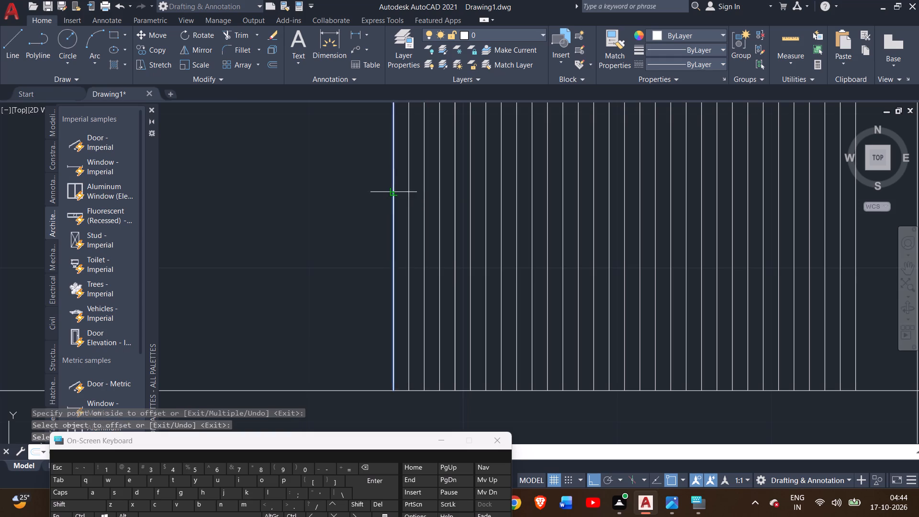
click(371, 194)
Continue the cupboard row with two more vertical lines, each offset 1" from the leftmost line toward the outer wall.
scroll(374, 195, down, 4)
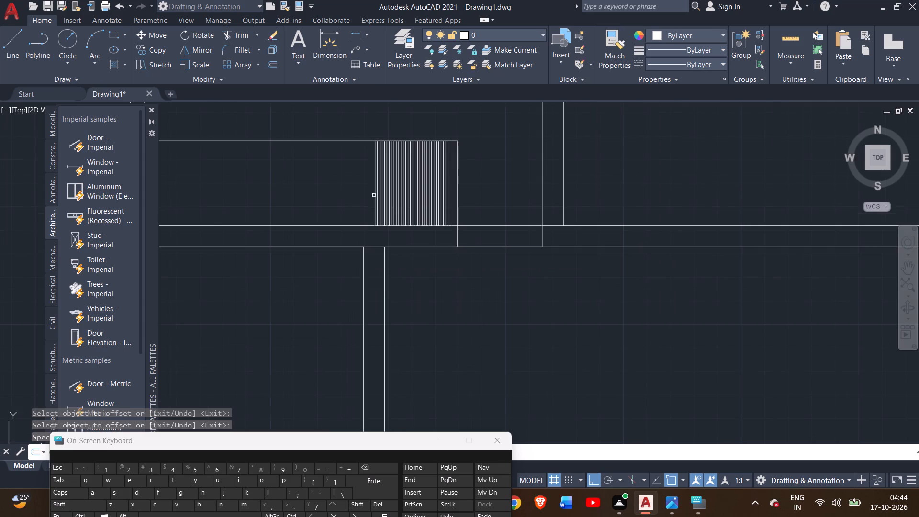
scroll(371, 202, down, 1)
scroll(372, 202, up, 4)
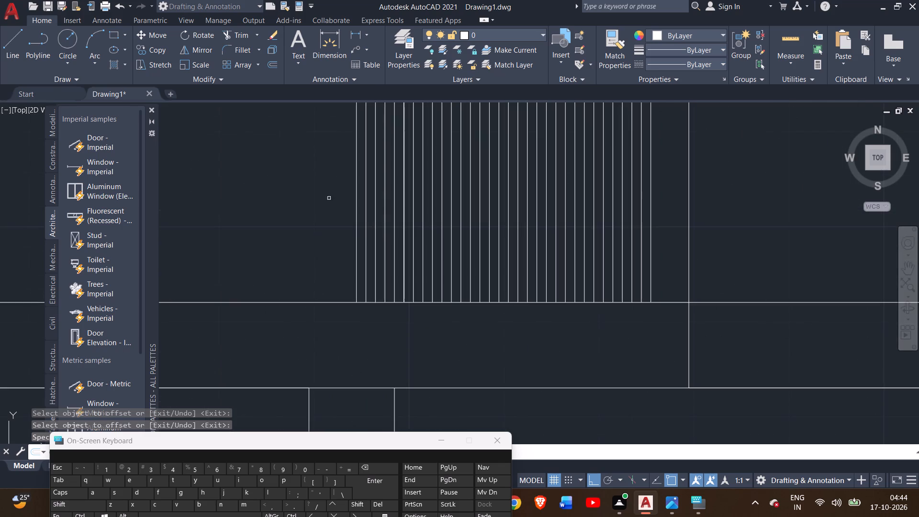
scroll(337, 195, up, 2)
click(382, 187)
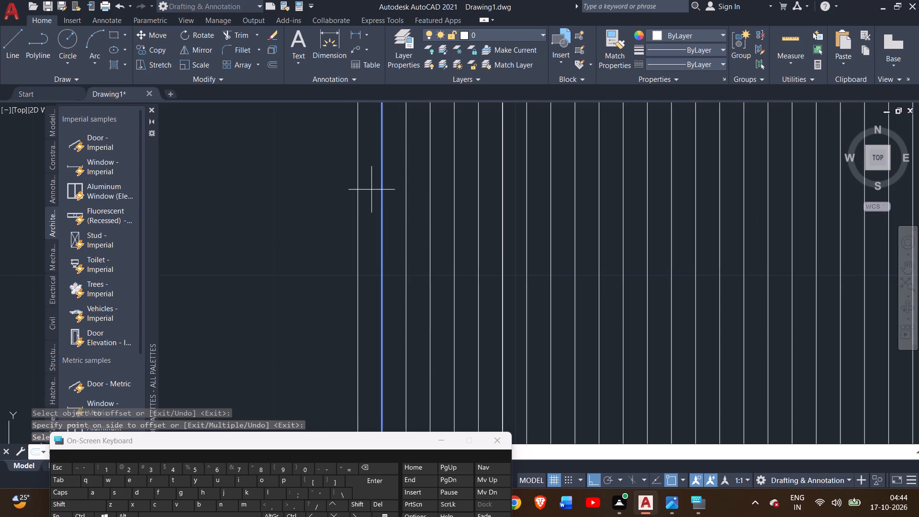
click(369, 190)
click(357, 193)
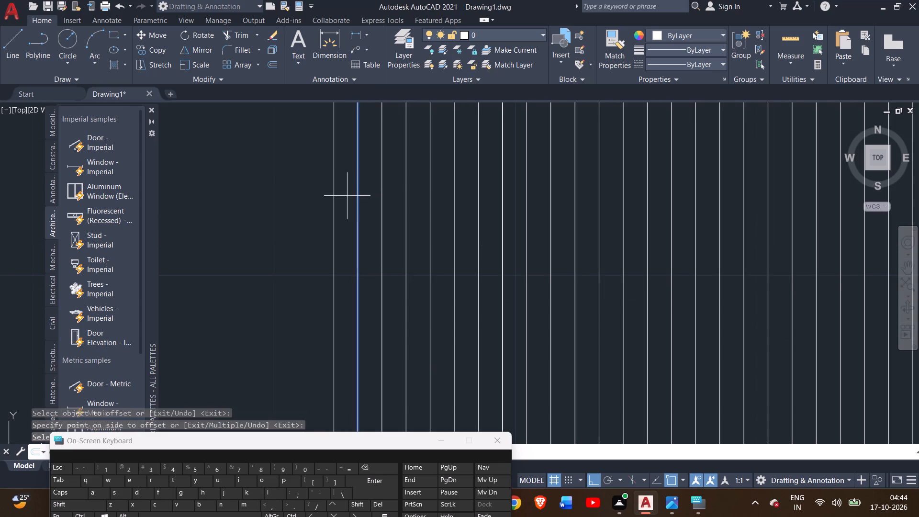
click(338, 198)
Offset another three cupboard lines at 1" spacing toward the outer wall.
click(331, 197)
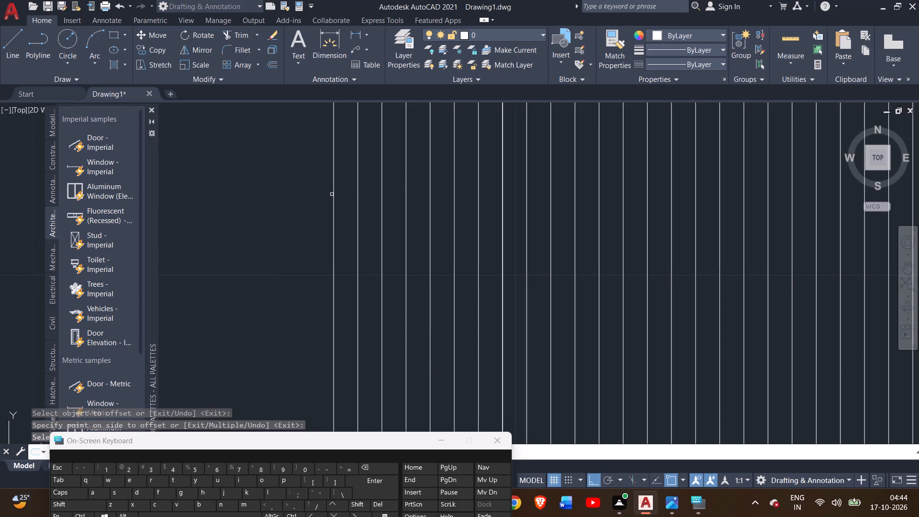
double_click(335, 191)
click(314, 200)
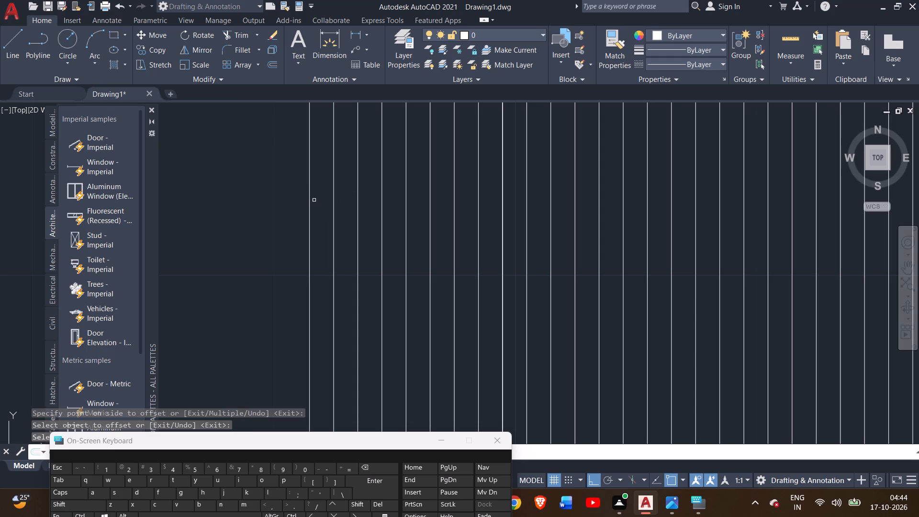
click(309, 203)
click(290, 212)
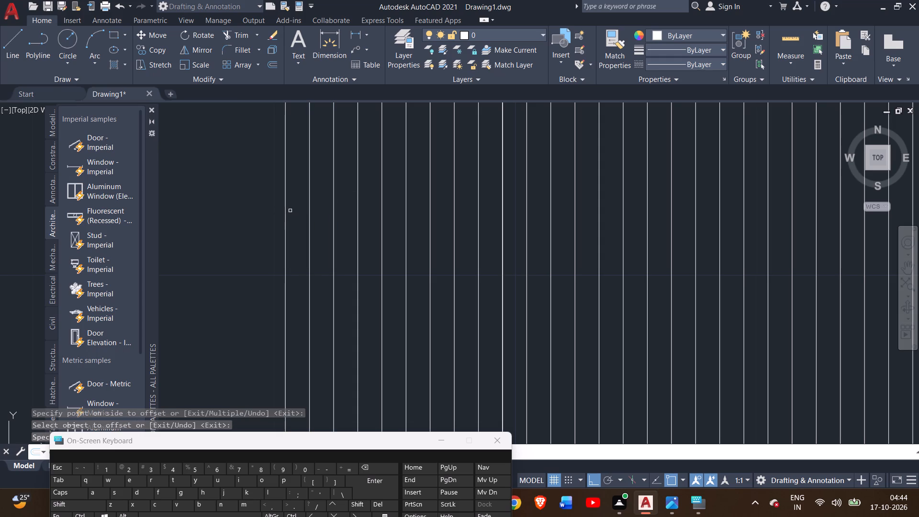
click(285, 199)
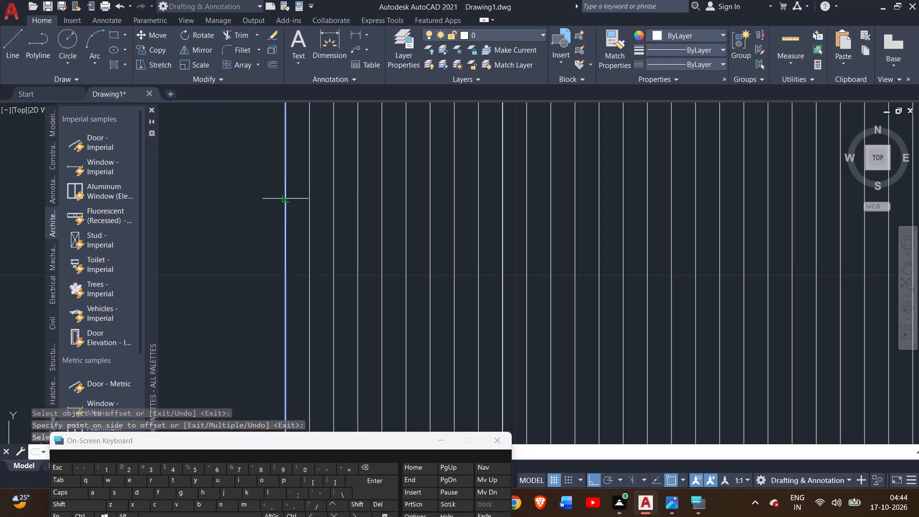
click(242, 202)
Extend the cupboard row by three vertical lines, offsetting each newest line 1" toward the outer wall.
scroll(246, 201, down, 2)
middle_drag(246, 201, 476, 197)
scroll(480, 186, up, 1)
click(482, 182)
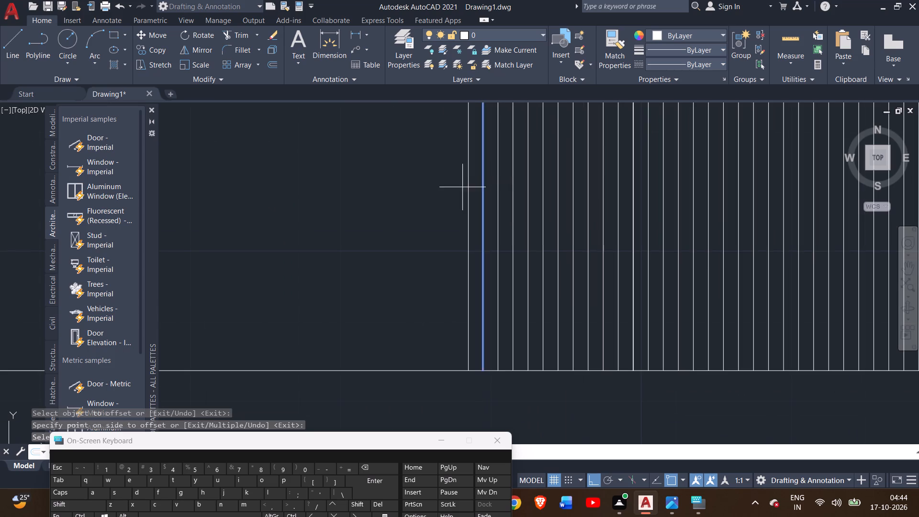
click(457, 189)
double_click(467, 187)
click(449, 192)
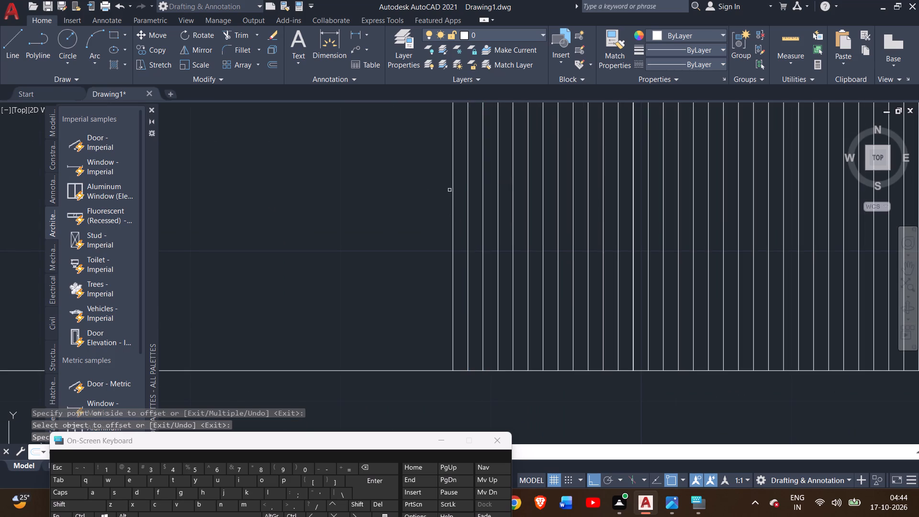
click(452, 186)
click(432, 194)
Add three more cupboard lines at 1" offsets toward the outer wall, and end the Offset command.
click(440, 188)
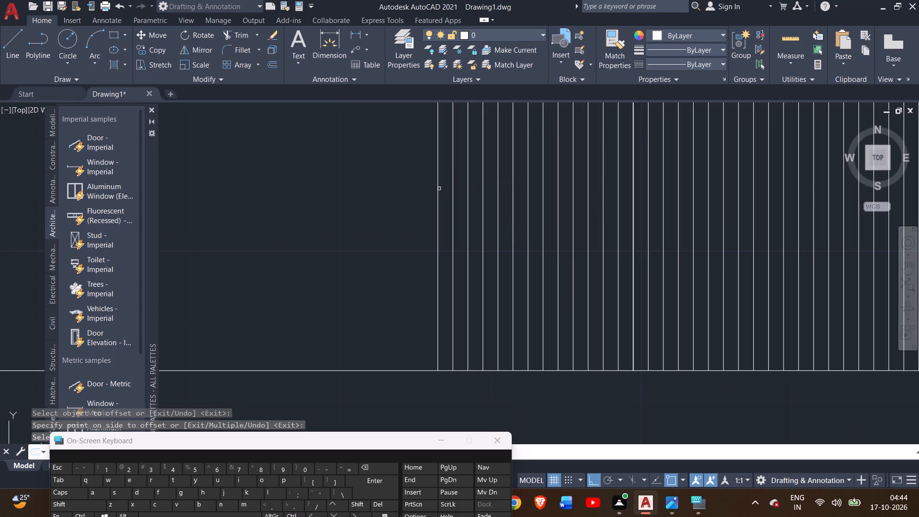
click(439, 183)
click(422, 186)
click(422, 183)
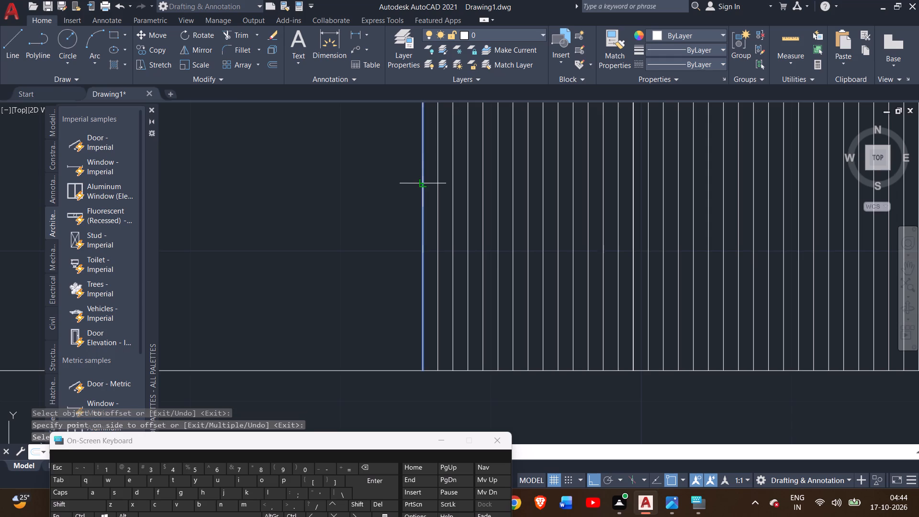
click(413, 184)
click(407, 186)
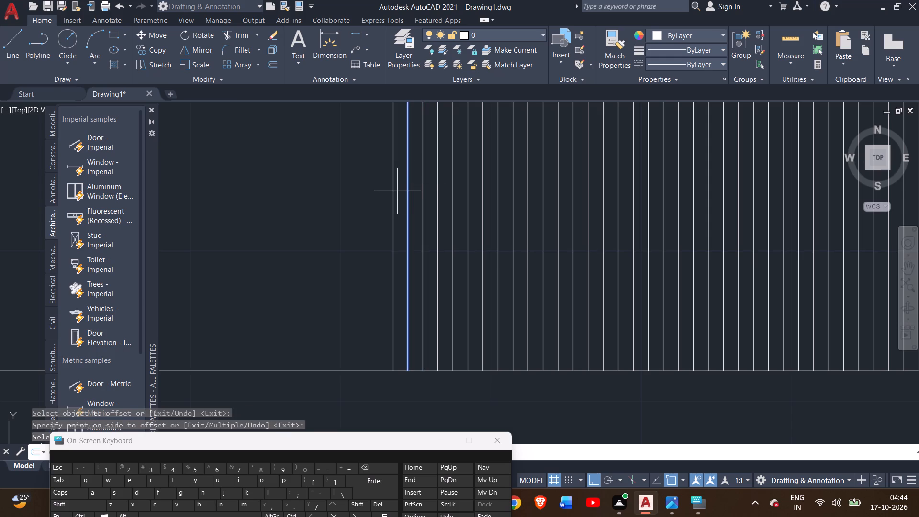
drag(397, 190, 393, 194)
click(393, 194)
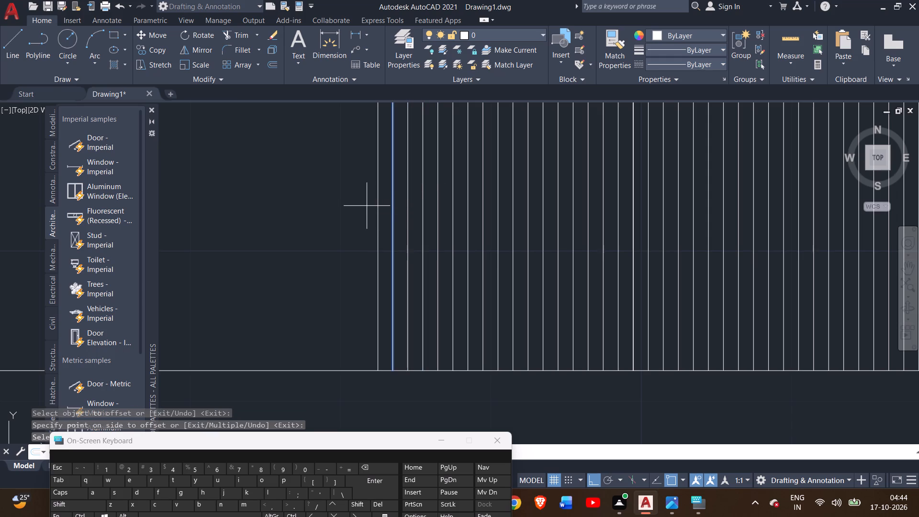
right_click(360, 179)
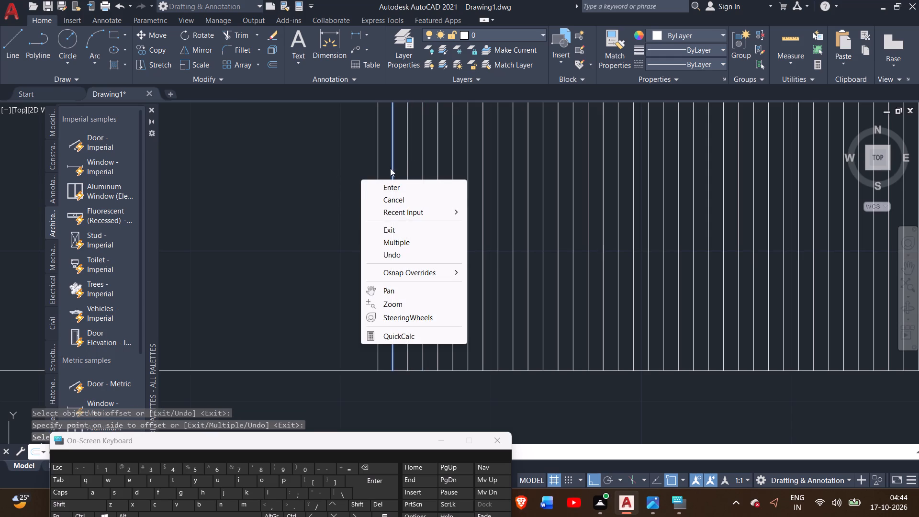
click(395, 182)
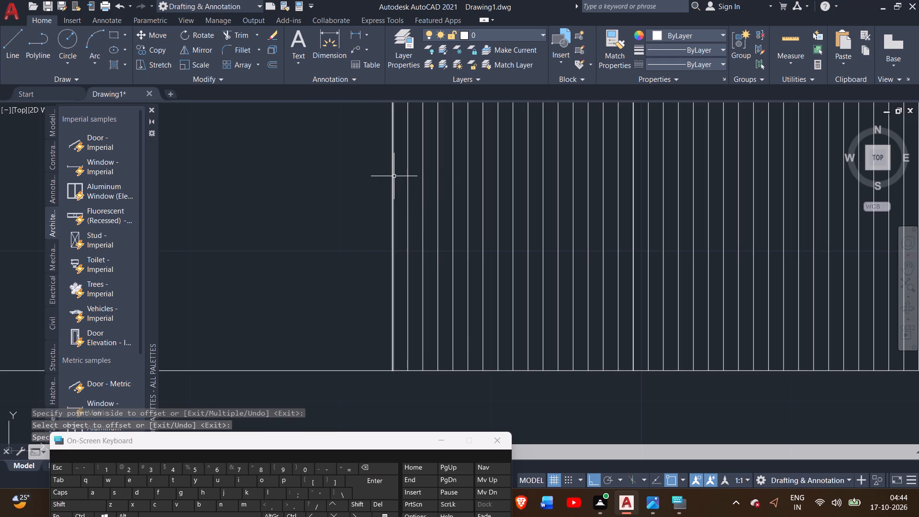
Restart Offset from the row's outermost line with a 1" distance and add three cupboard lines toward the outer wall.
click(394, 176)
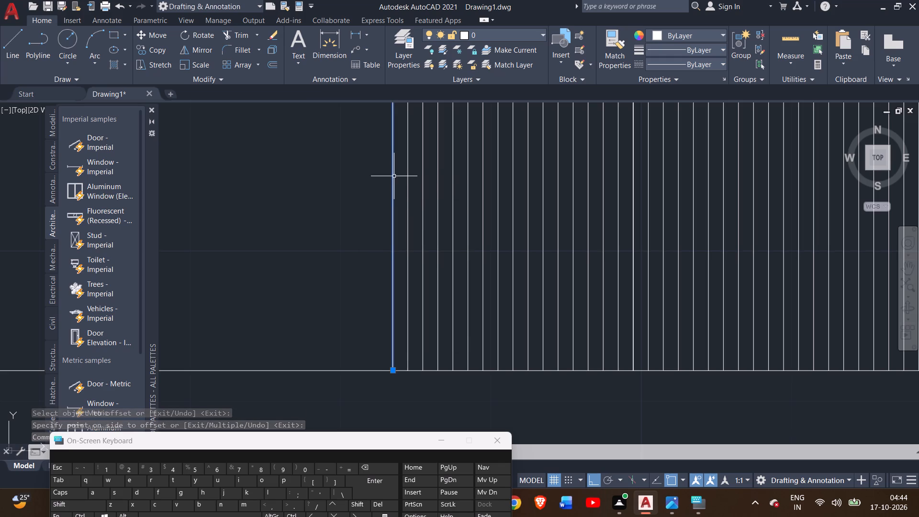
key(o)
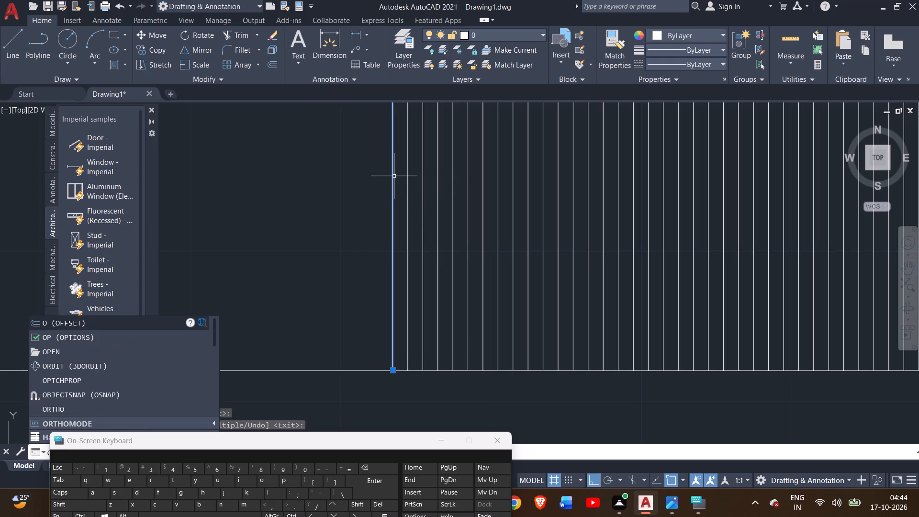
text(ff)
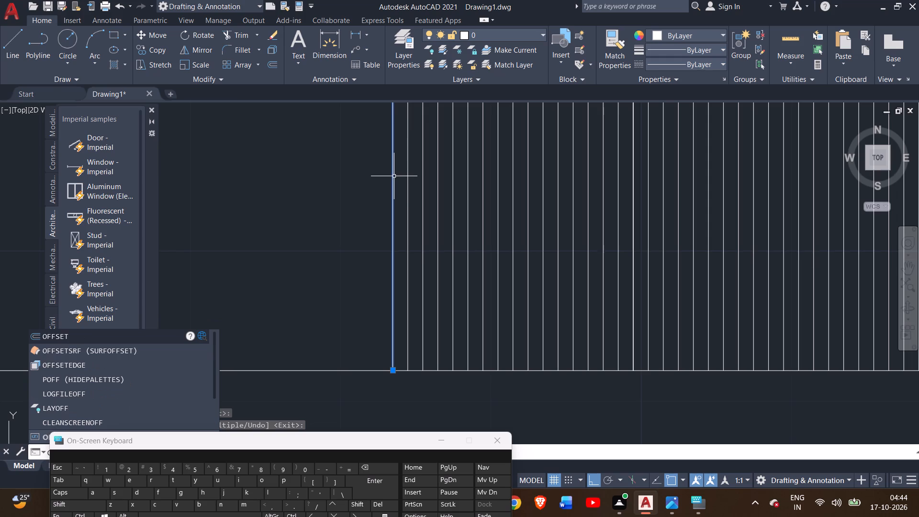
key(Return)
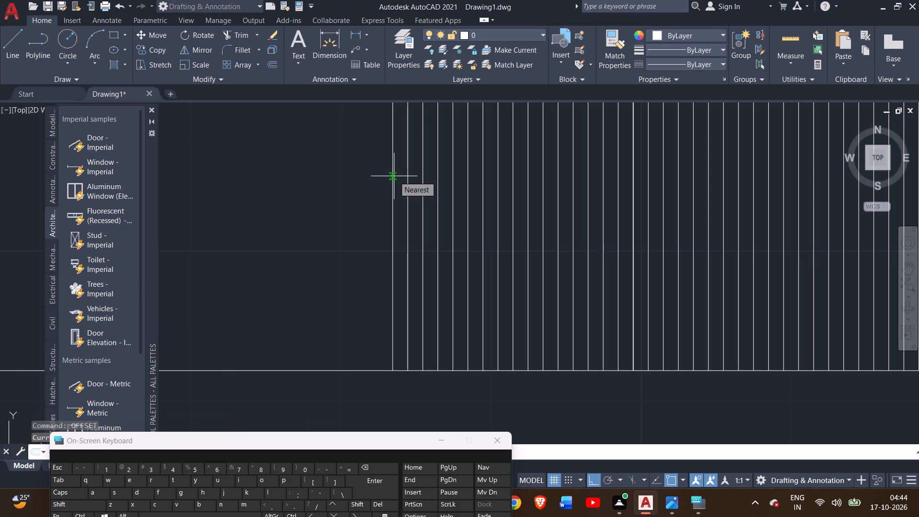
key(1)
key(shift+quotedbl)
key(Return)
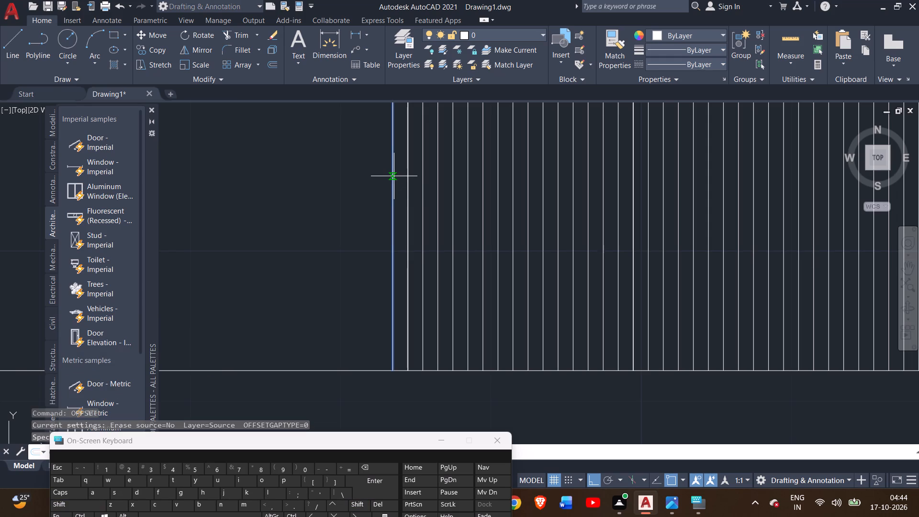
click(373, 189)
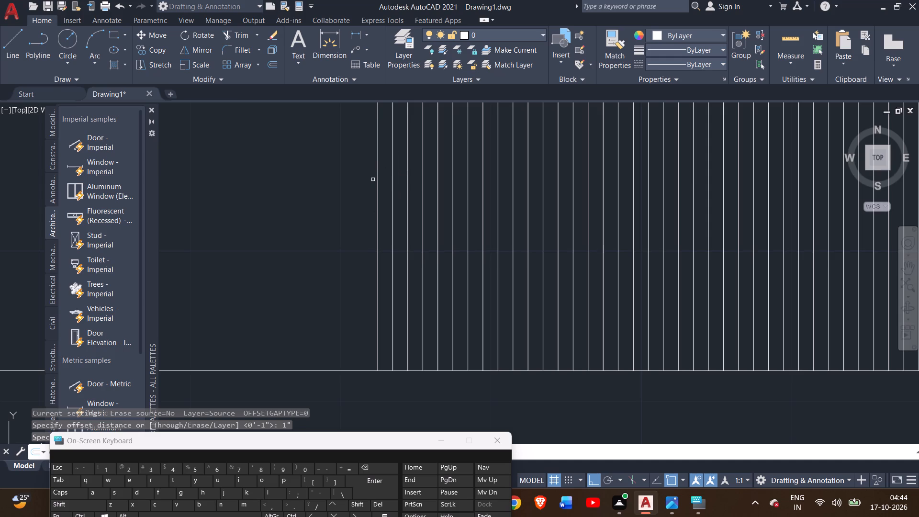
click(378, 167)
double_click(354, 172)
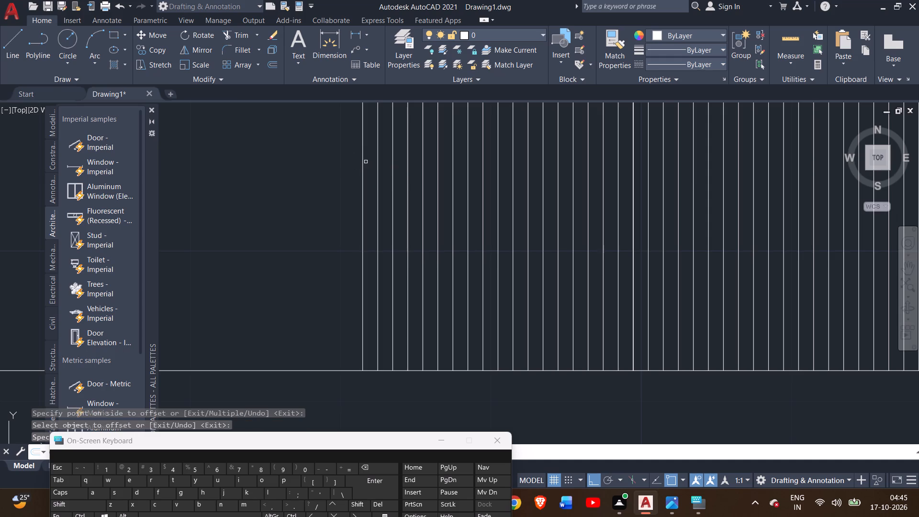
click(364, 152)
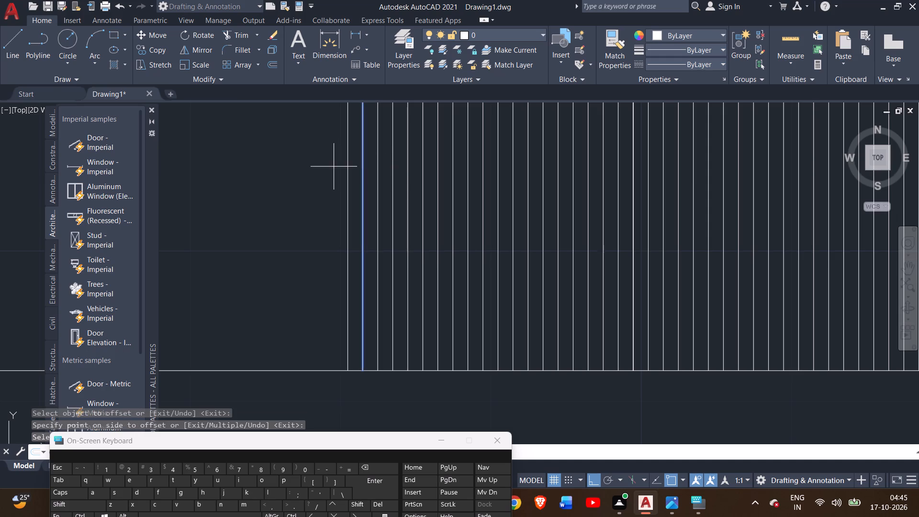
click(334, 167)
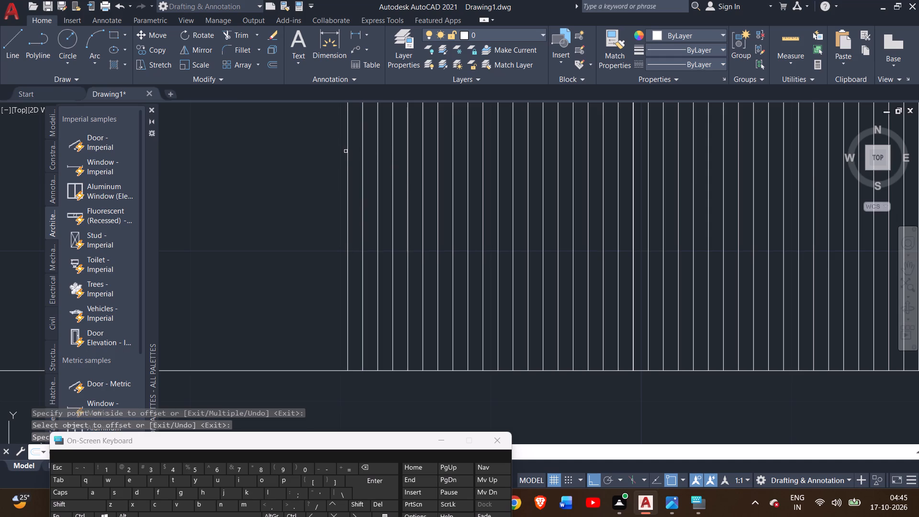
Continue the cupboard row with six more vertical lines, offsetting each newest line 1" toward the outer wall.
double_click(346, 151)
click(348, 148)
click(328, 164)
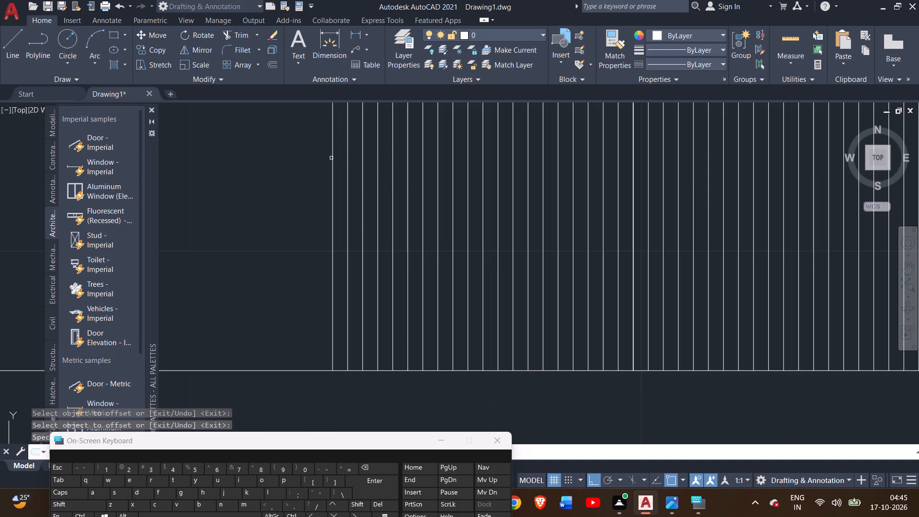
double_click(334, 154)
double_click(286, 170)
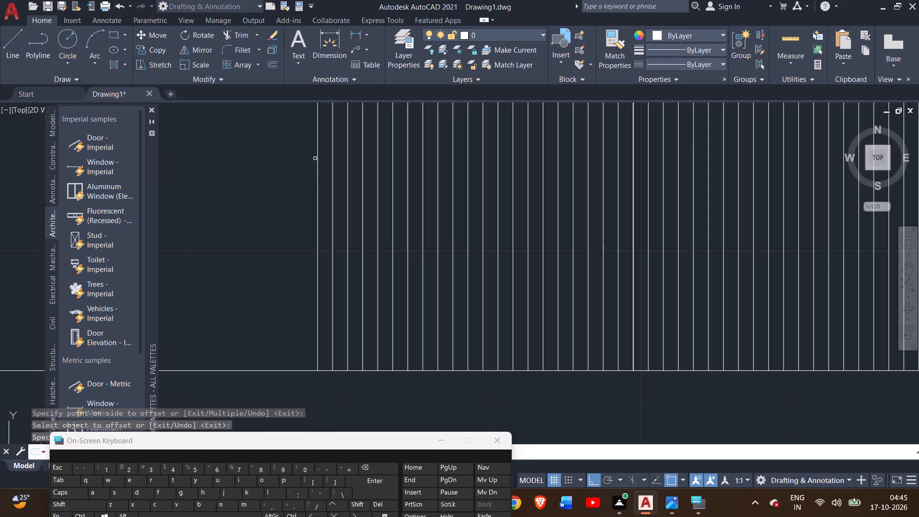
click(317, 157)
click(300, 163)
click(303, 158)
click(290, 160)
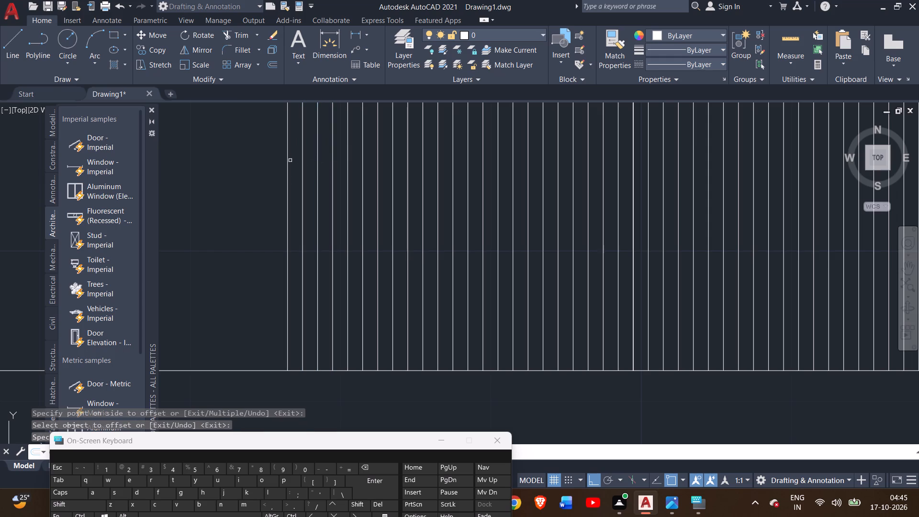
click(288, 156)
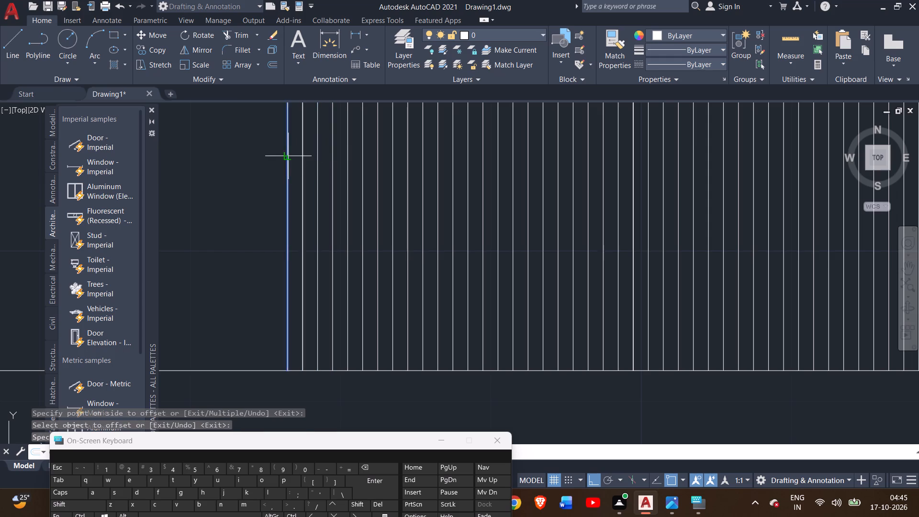
click(273, 160)
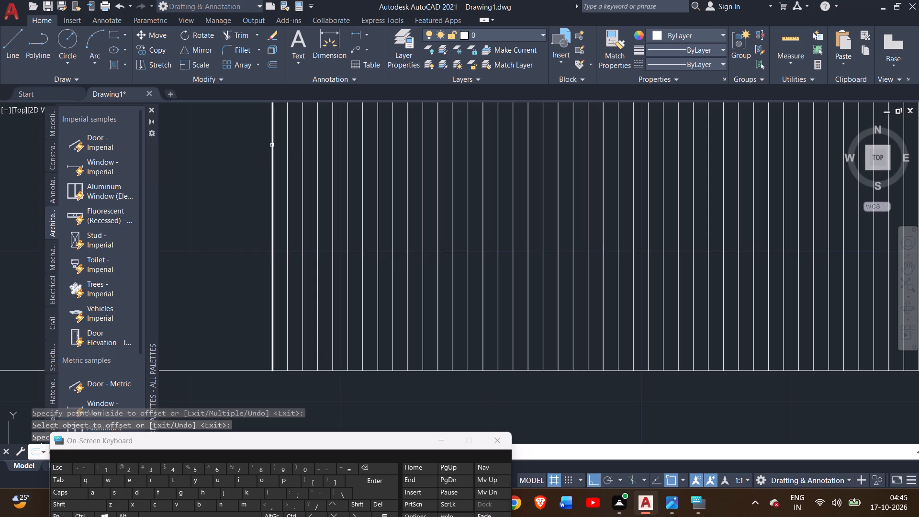
click(272, 143)
click(252, 151)
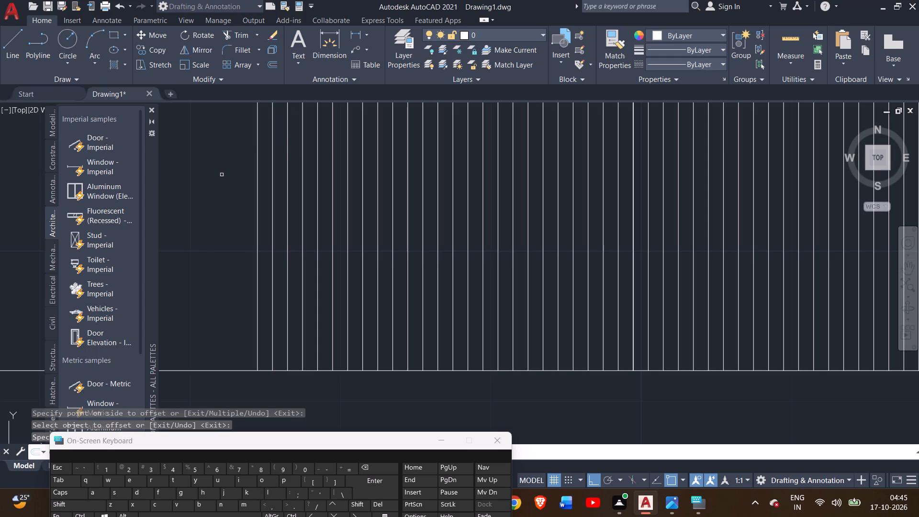
Offset four more cupboard lines at 1" spacing from the outermost line toward the outer wall.
scroll(229, 177, down, 1)
middle_drag(231, 176, 494, 176)
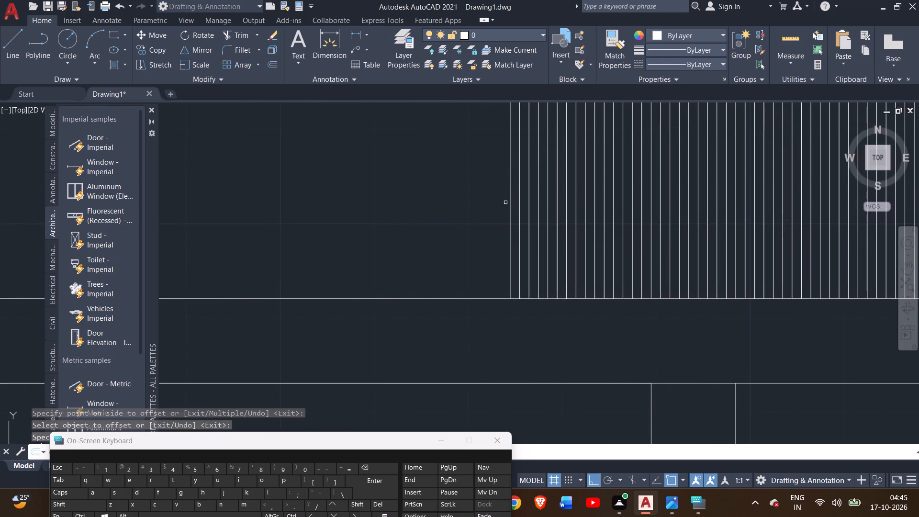
scroll(505, 202, up, 3)
click(514, 195)
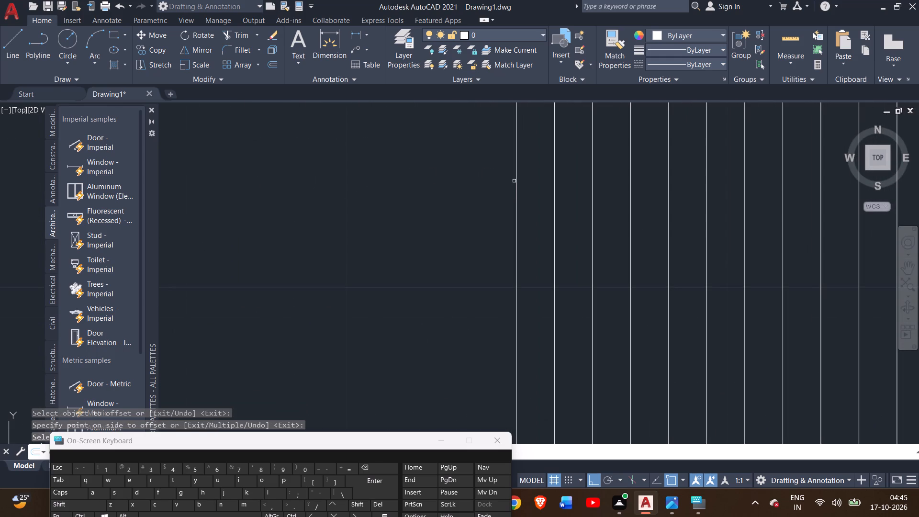
click(517, 175)
click(491, 184)
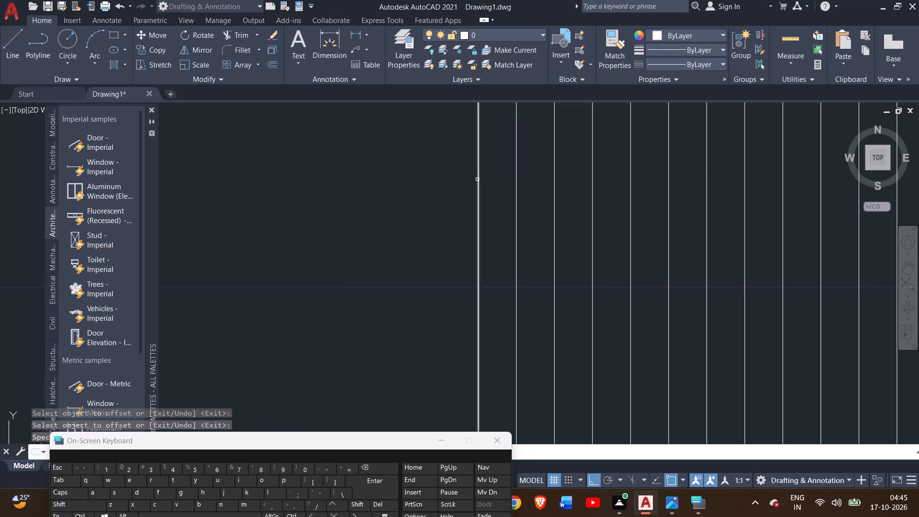
click(477, 180)
click(448, 186)
click(439, 185)
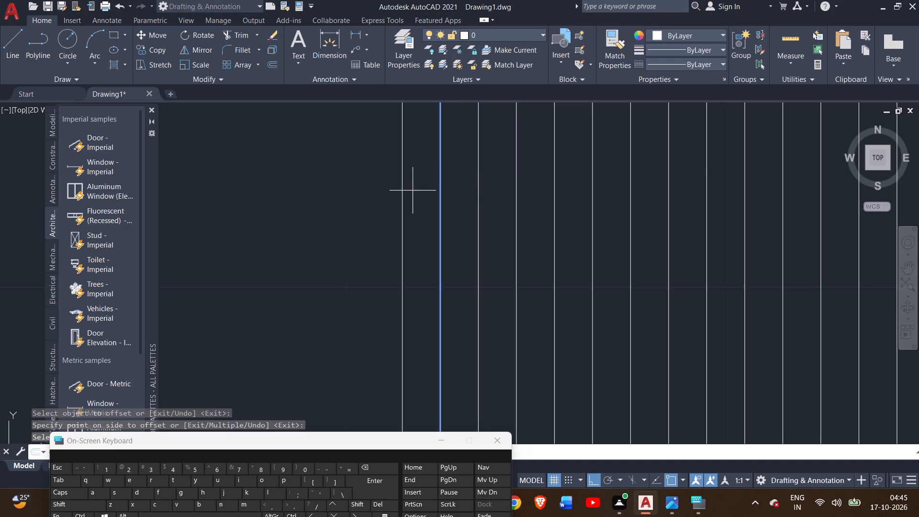
click(413, 191)
click(402, 182)
click(364, 185)
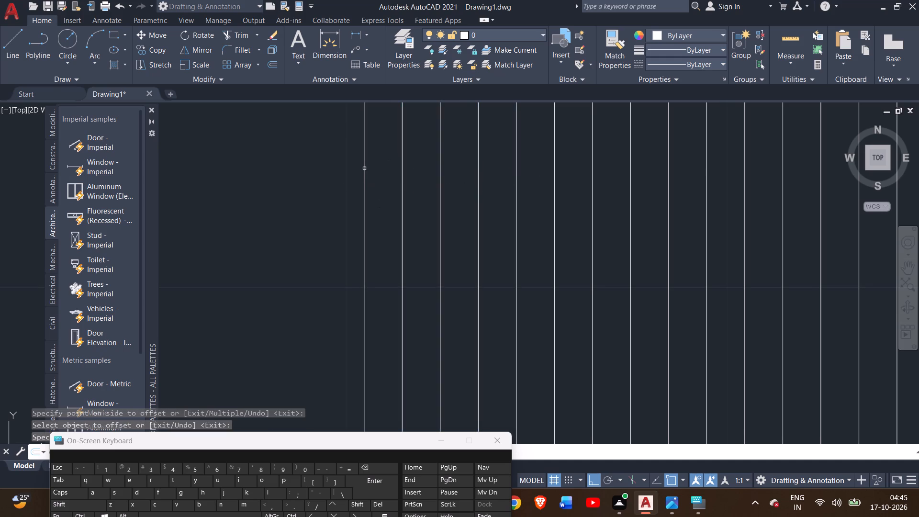
Extend the cupboard row by another four vertical lines, each 1" closer to the outer wall.
click(364, 168)
click(342, 179)
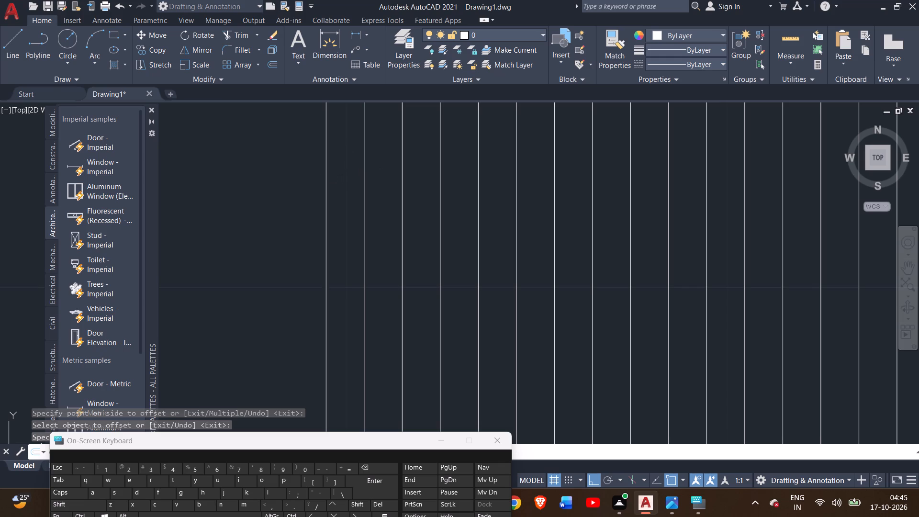
double_click(326, 178)
click(305, 182)
double_click(287, 182)
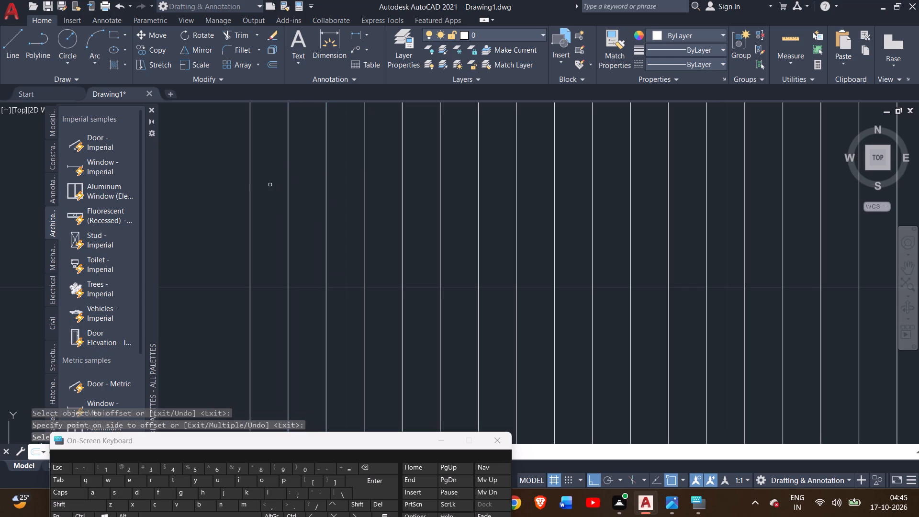
click(270, 185)
click(251, 176)
click(228, 198)
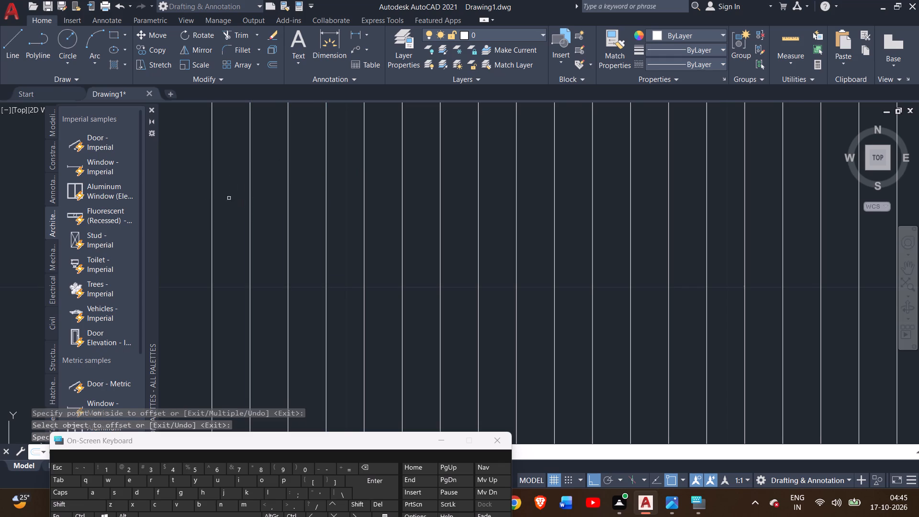
Add three more vertical cupboard lines at 1" offsets, continuing toward the outer wall.
scroll(246, 234, down, 1)
middle_drag(251, 236, 422, 245)
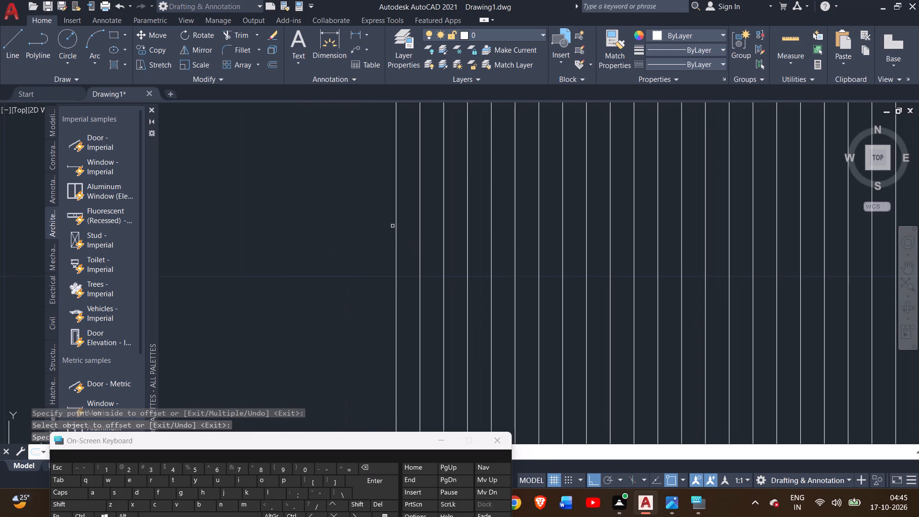
scroll(393, 225, up, 2)
click(394, 224)
click(354, 234)
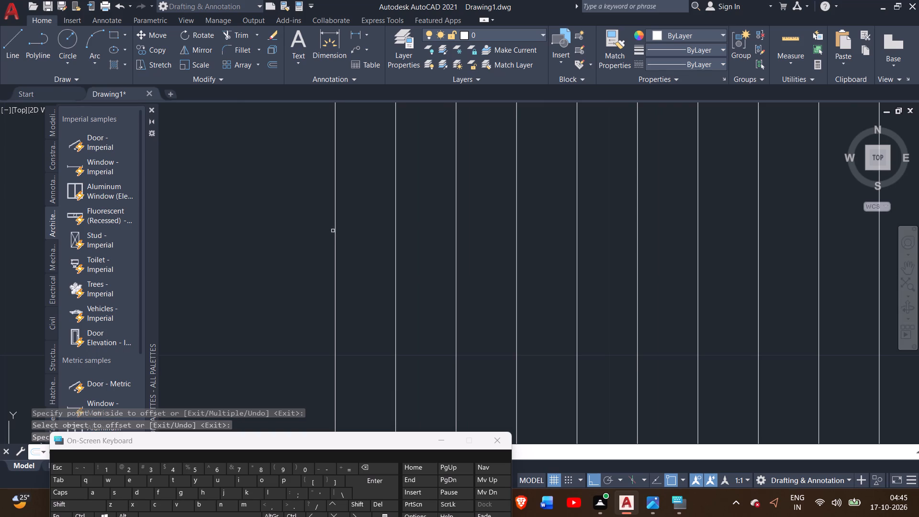
click(334, 229)
click(310, 235)
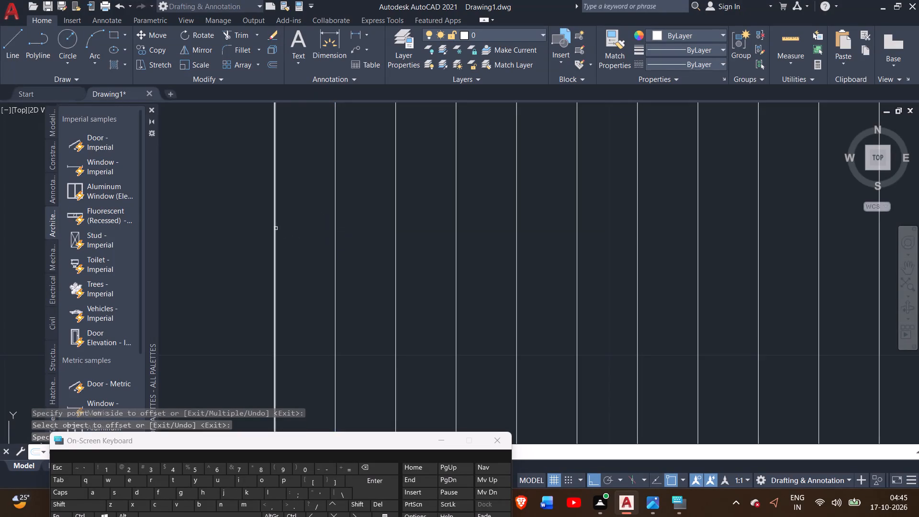
click(275, 228)
click(254, 230)
Offset two further cupboard lines 1" apart from the row's outermost line toward the outer wall.
scroll(251, 233, down, 1)
middle_drag(251, 234, 457, 253)
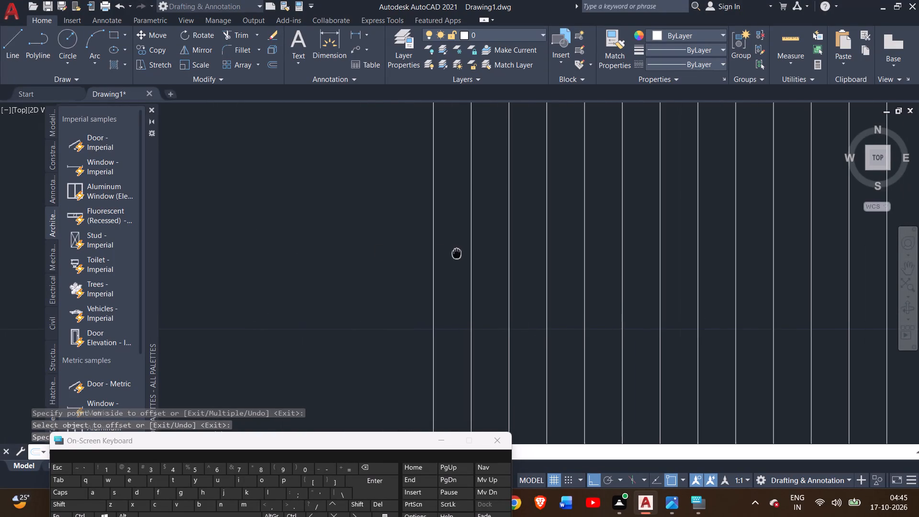
middle_drag(457, 253, 457, 253)
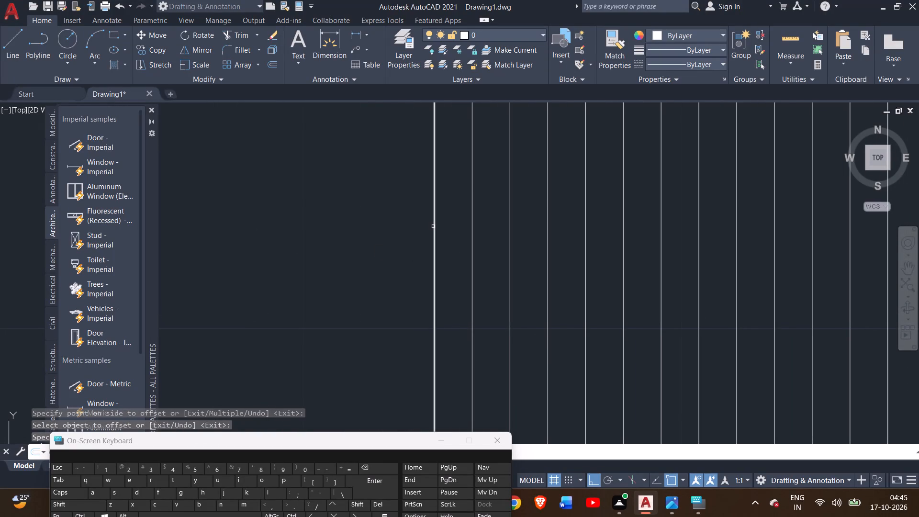
click(433, 226)
click(413, 230)
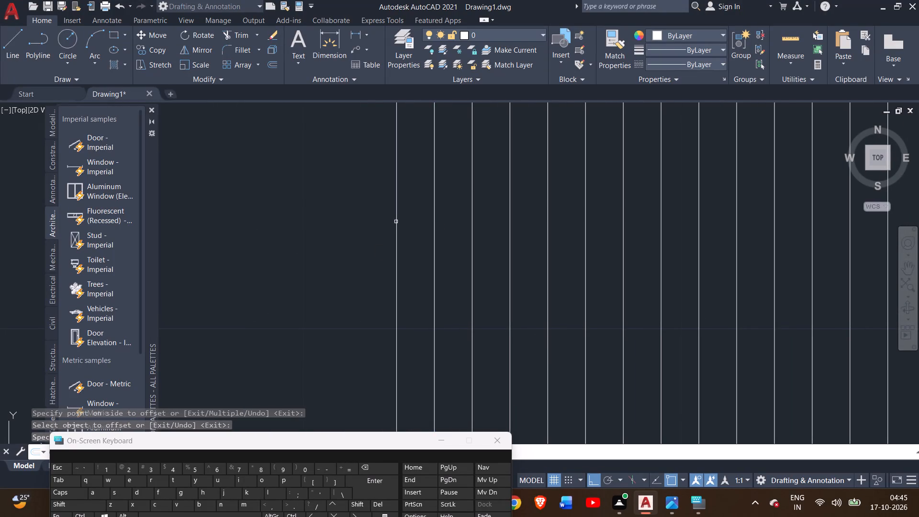
click(397, 218)
click(370, 227)
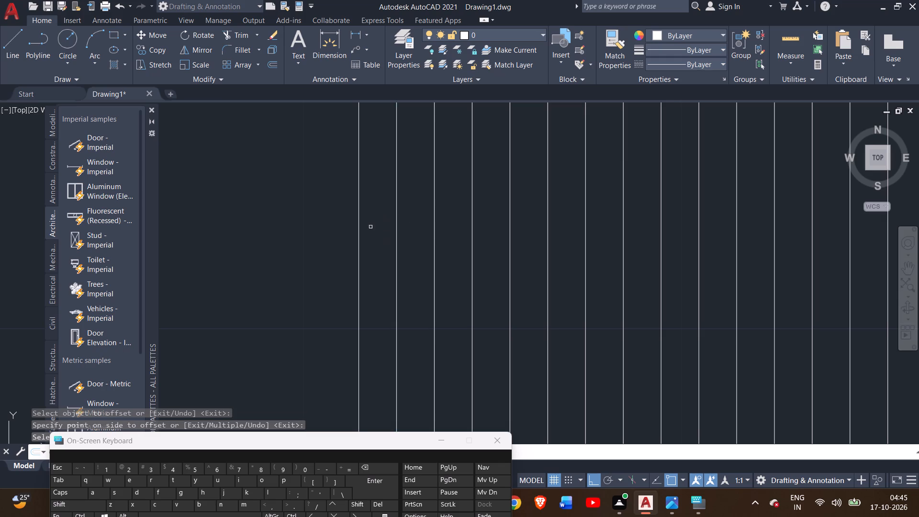
Offset four more vertical cupboard lines from the outermost line at 1" spacing toward the outer wall.
middle_drag(375, 230, 605, 240)
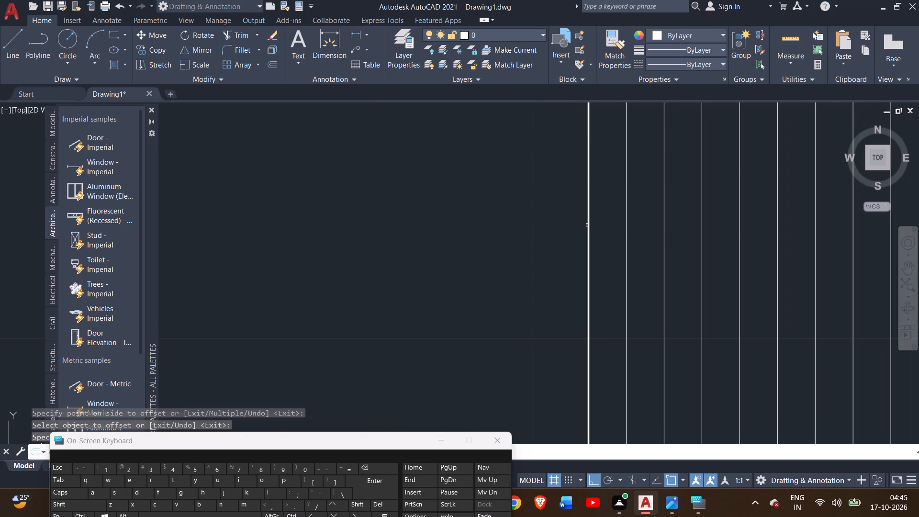
double_click(587, 224)
click(551, 231)
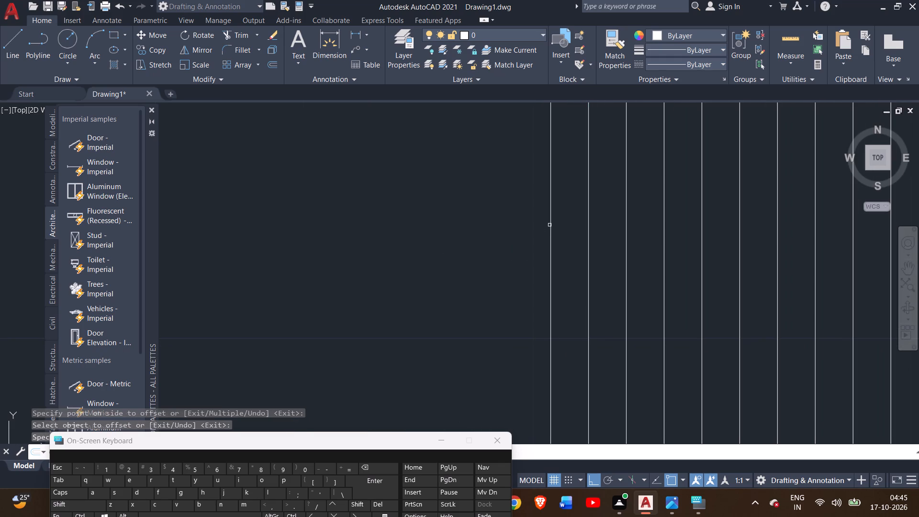
double_click(549, 225)
double_click(538, 227)
double_click(513, 230)
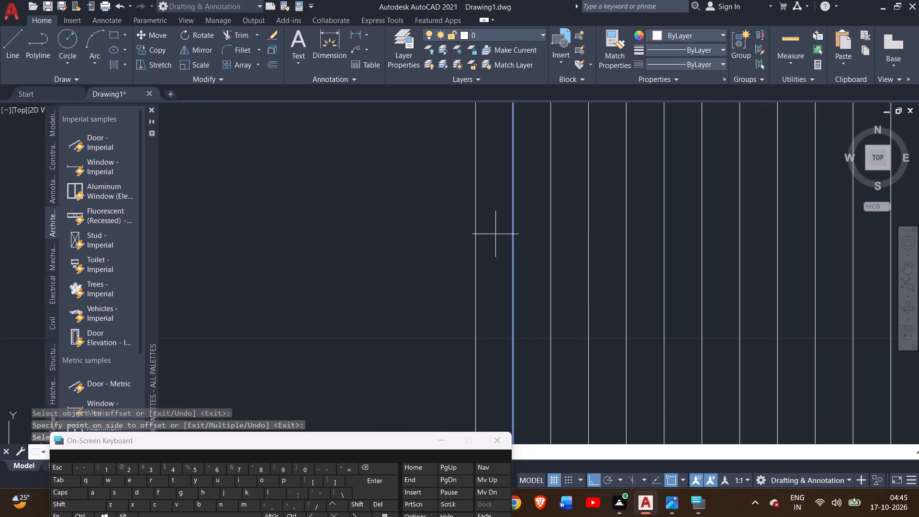
click(486, 235)
click(475, 236)
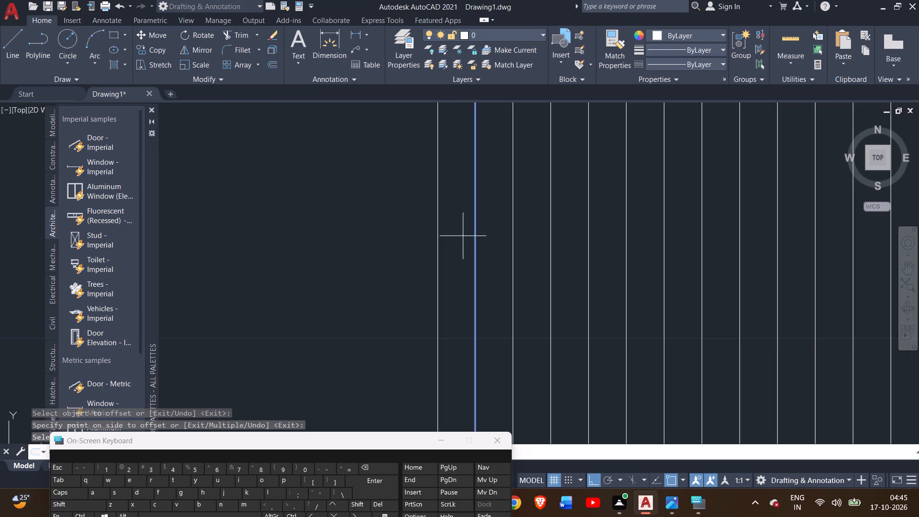
click(463, 236)
Add another three cupboard lines 1" apart, continuing from the outermost line toward the outer wall.
click(437, 237)
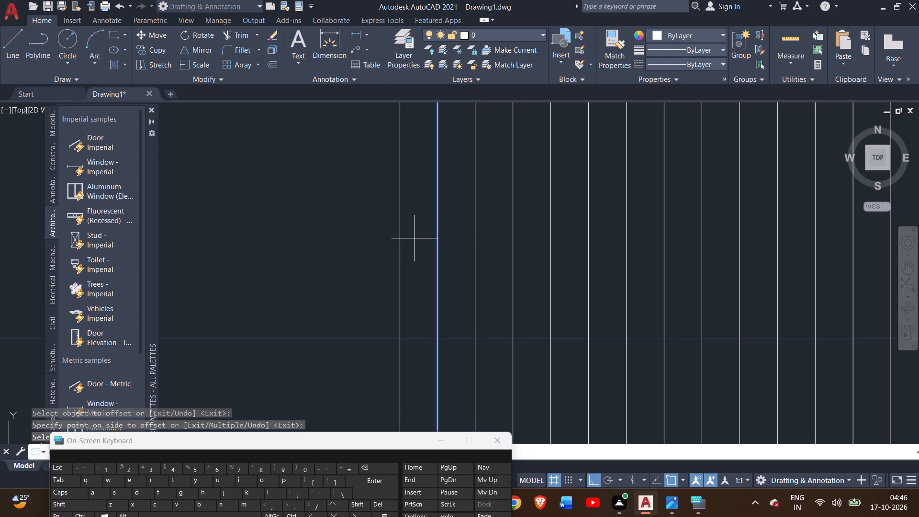
click(415, 238)
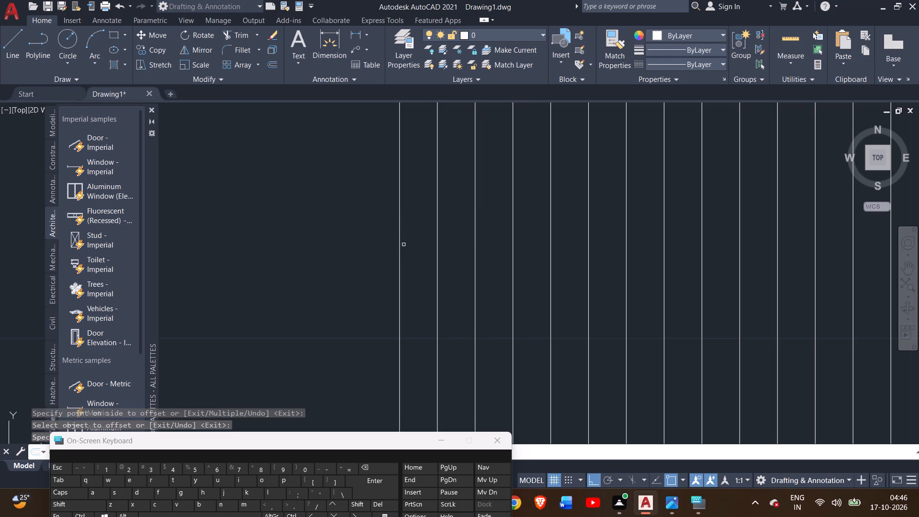
click(400, 236)
click(377, 246)
scroll(388, 253, down, 4)
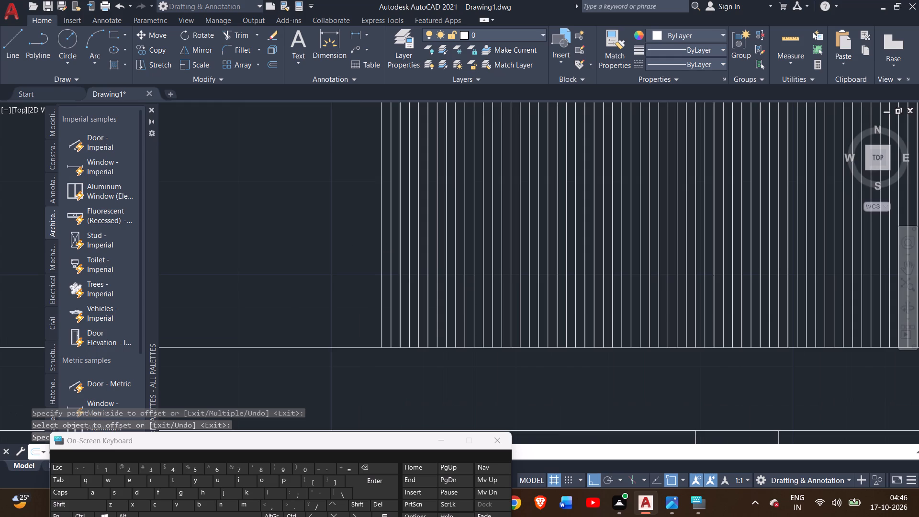
scroll(390, 254, down, 1)
middle_drag(446, 283, 514, 290)
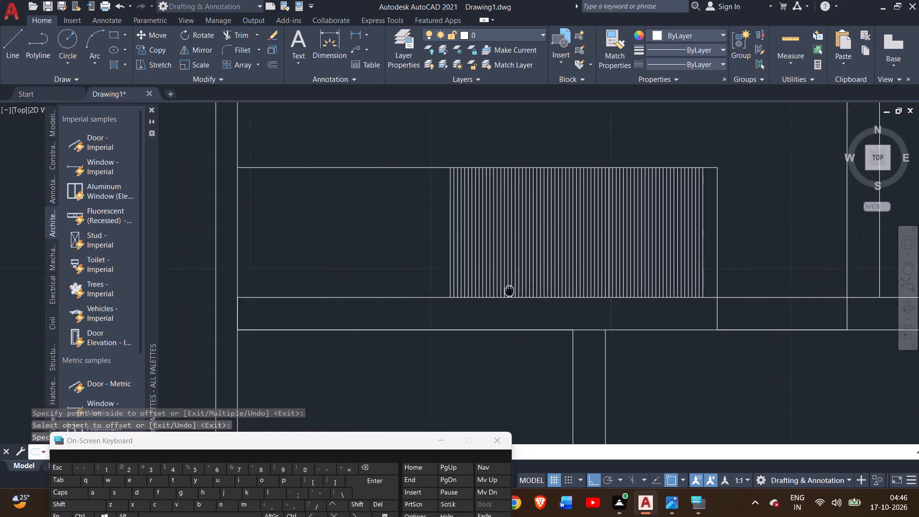
middle_drag(514, 290, 752, 314)
scroll(694, 299, up, 2)
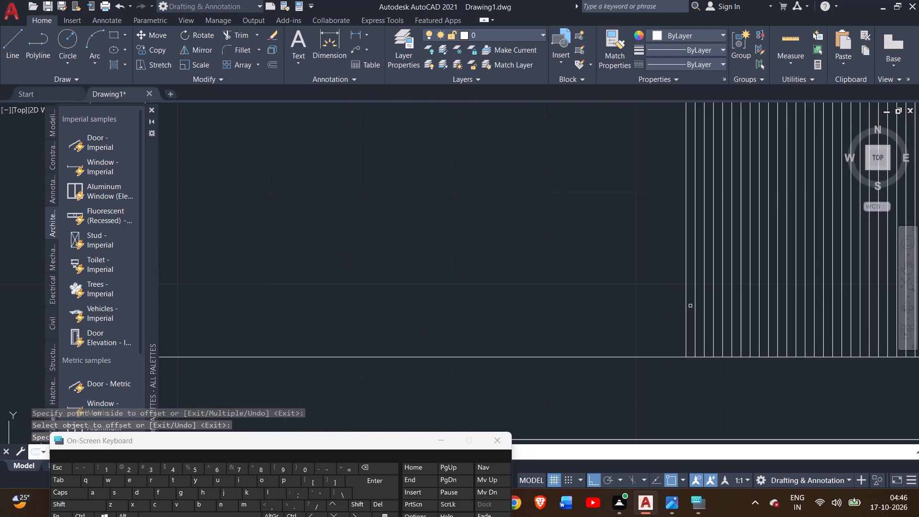
scroll(684, 306, up, 2)
click(682, 300)
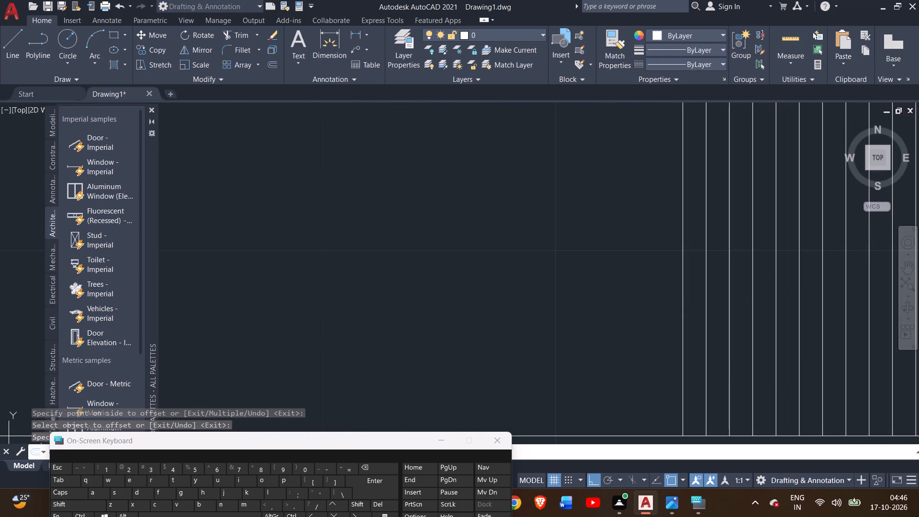
click(655, 307)
Offset two further vertical cupboard lines at 1" spacing from the row's outermost line toward the outer wall.
scroll(650, 320, down, 6)
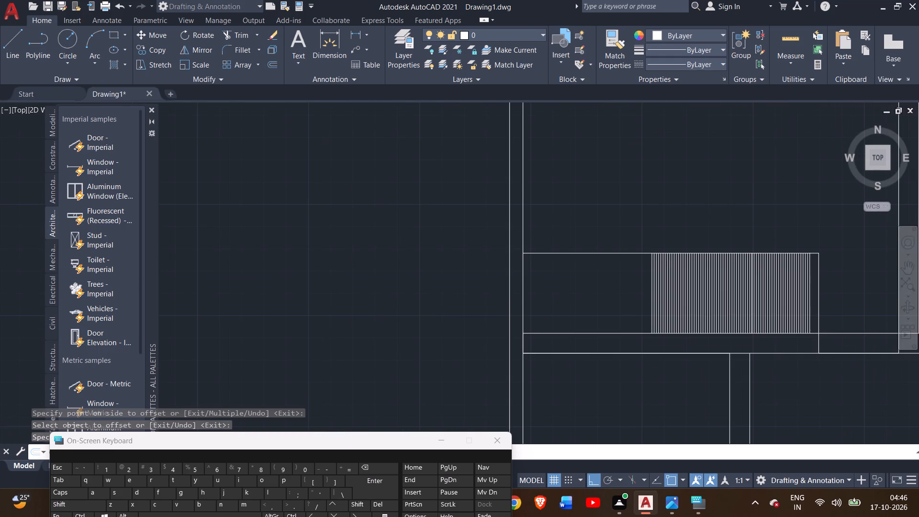
scroll(652, 323, up, 5)
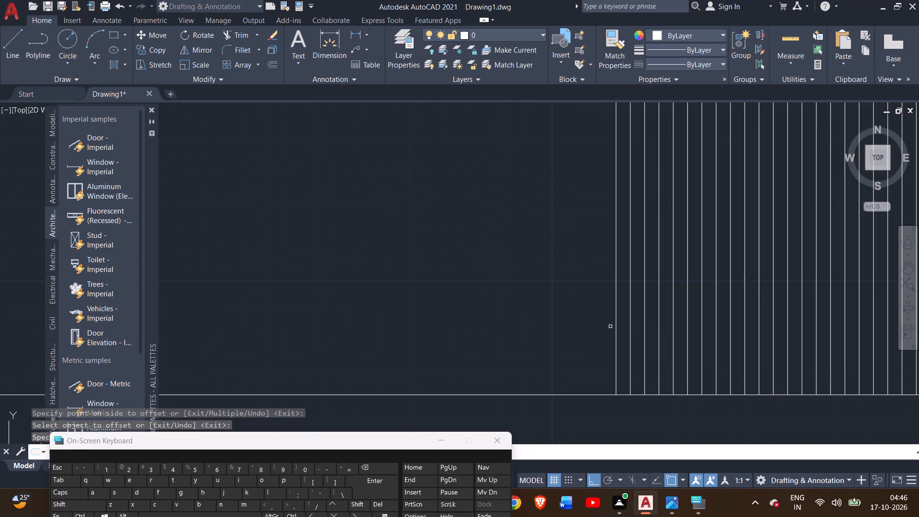
click(615, 316)
click(602, 323)
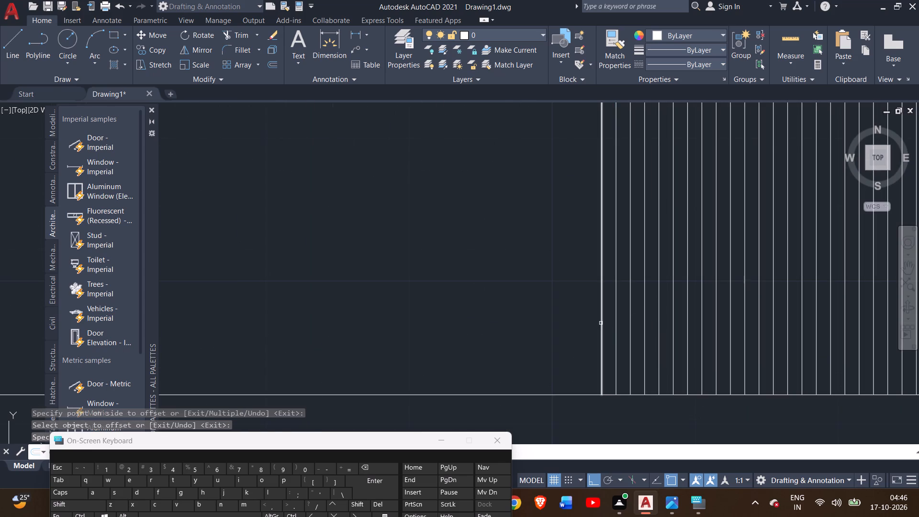
click(601, 323)
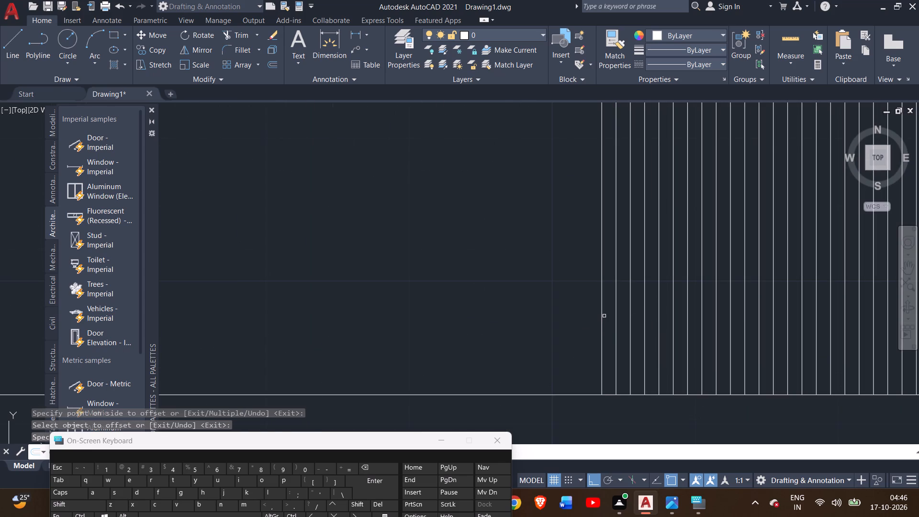
click(601, 323)
click(578, 333)
Extend the cupboard row by five more vertical lines, each offset 1" closer to the outer wall.
scroll(574, 335, down, 2)
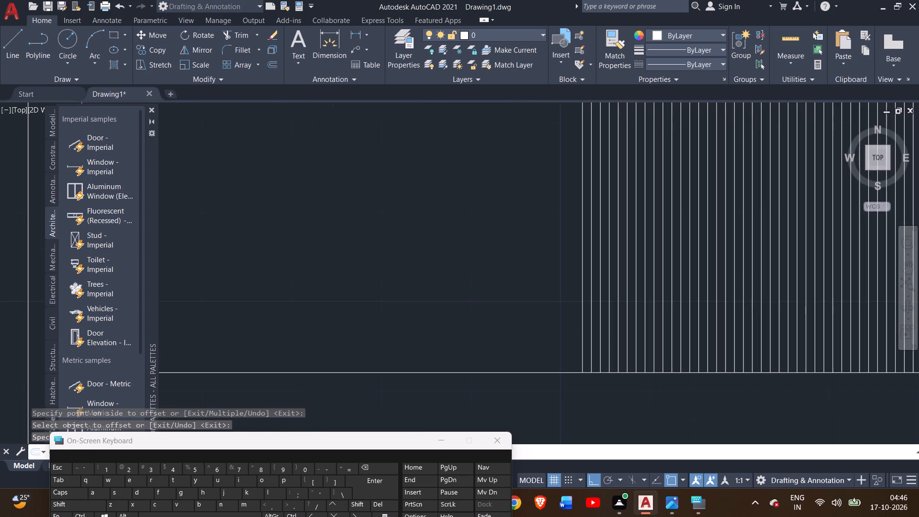
middle_drag(576, 337, 732, 329)
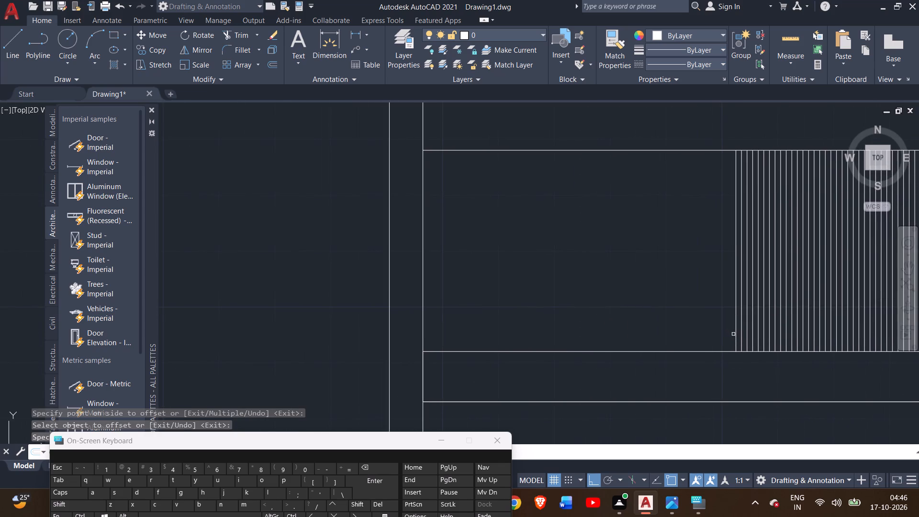
scroll(733, 334, up, 1)
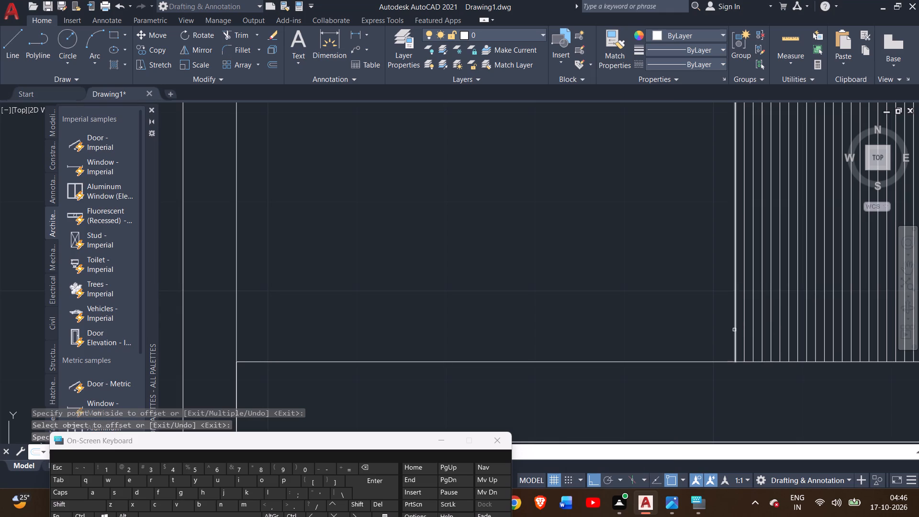
scroll(726, 338, up, 2)
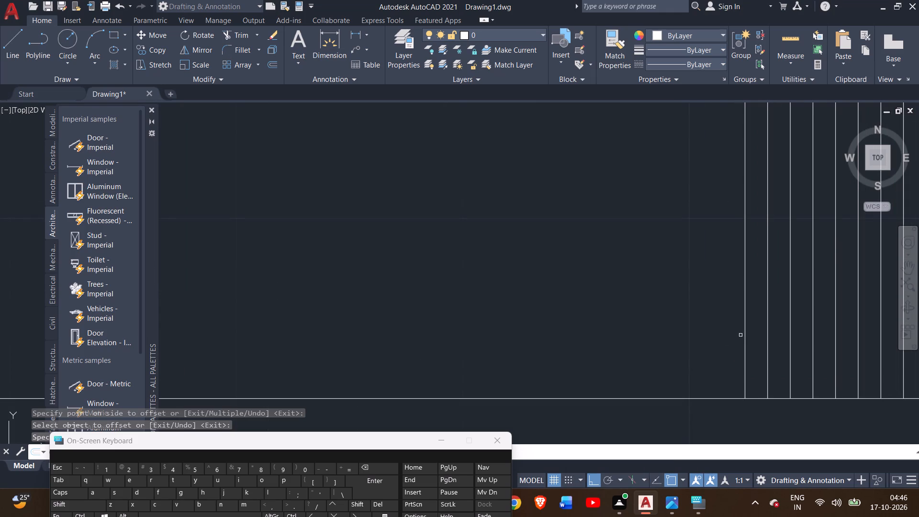
click(747, 327)
click(718, 339)
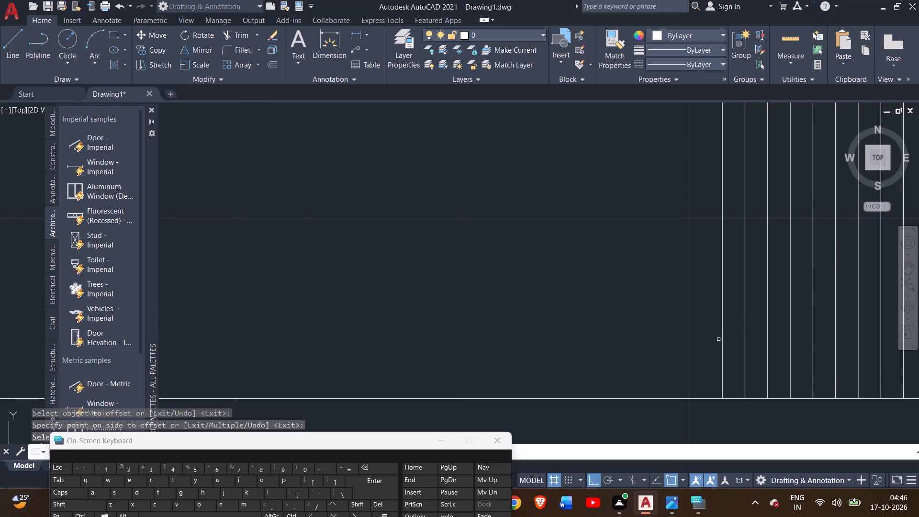
click(724, 328)
click(697, 335)
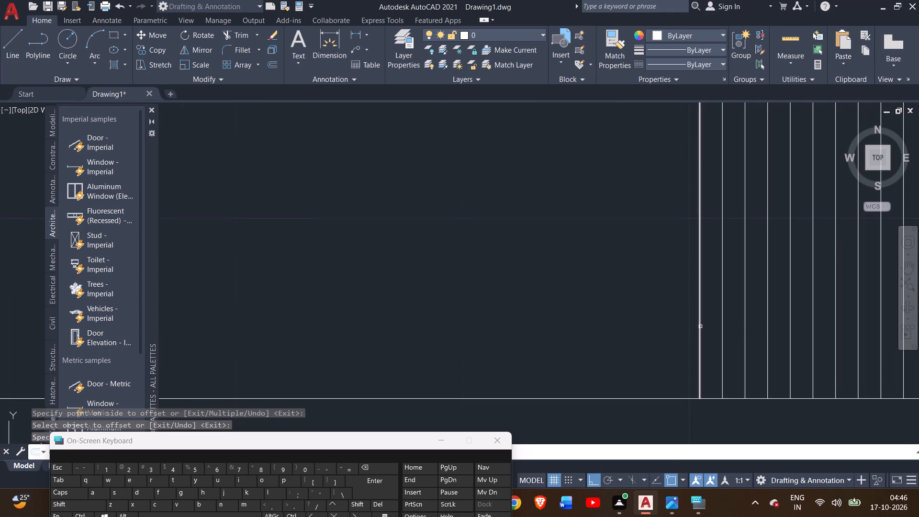
click(700, 326)
click(665, 333)
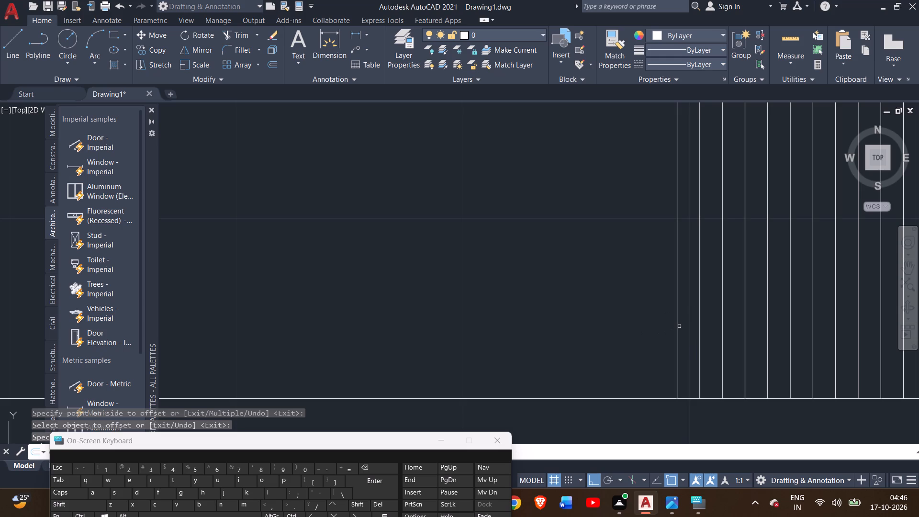
click(678, 326)
click(652, 330)
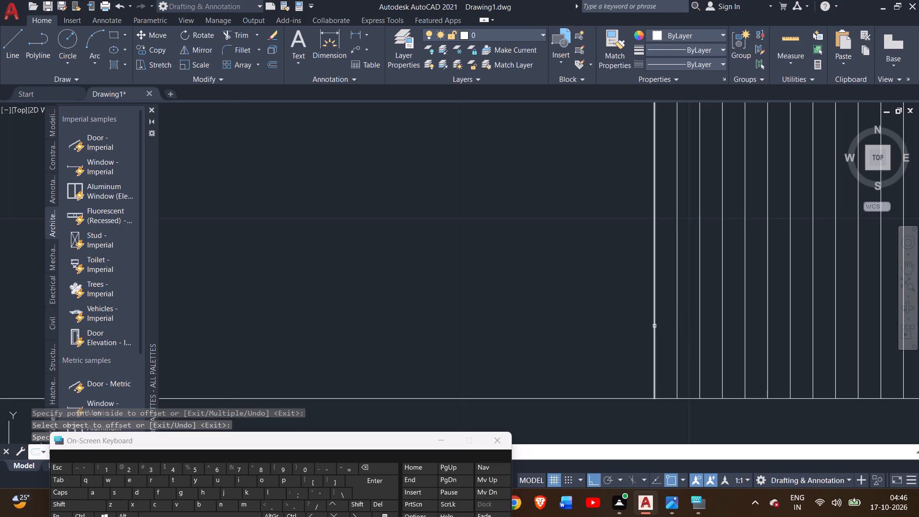
click(654, 326)
double_click(637, 328)
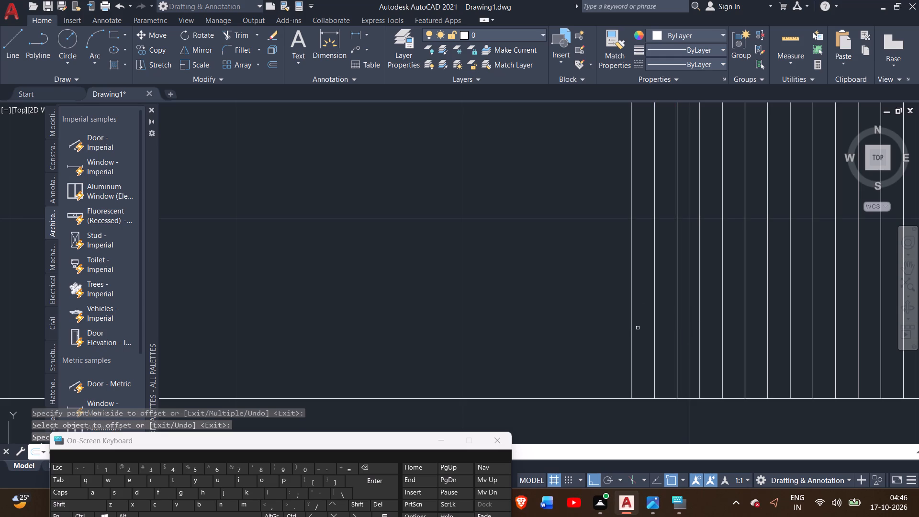
Offset six more cupboard lines at 1" spacing, each from the newest outermost line toward the outer wall.
scroll(623, 245, up, 1)
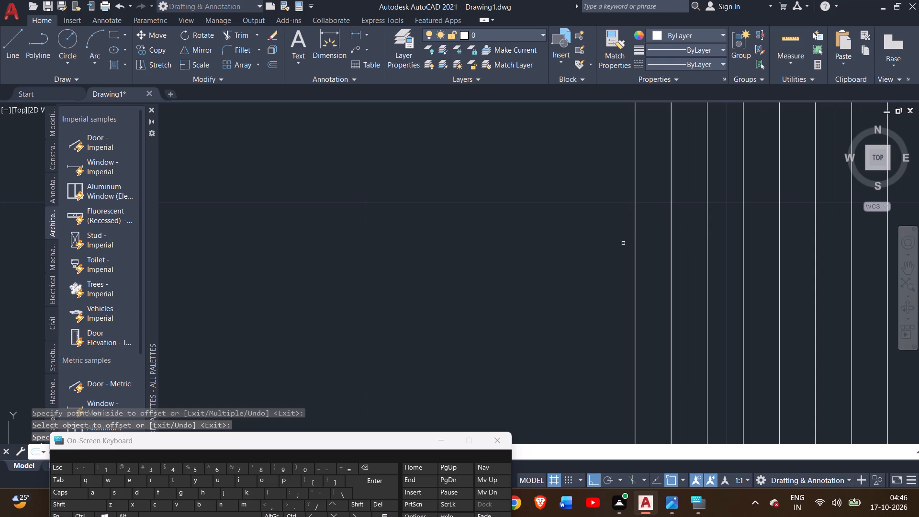
click(634, 231)
click(609, 235)
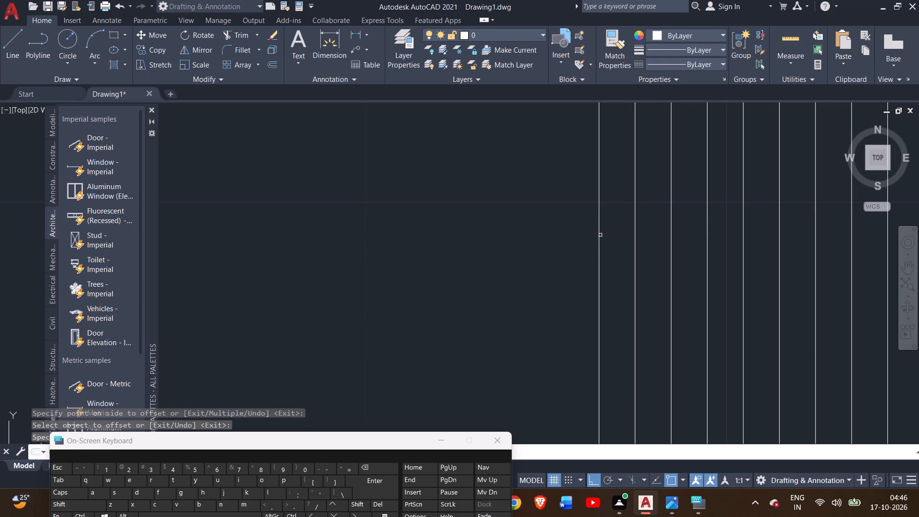
click(600, 235)
click(548, 239)
double_click(563, 234)
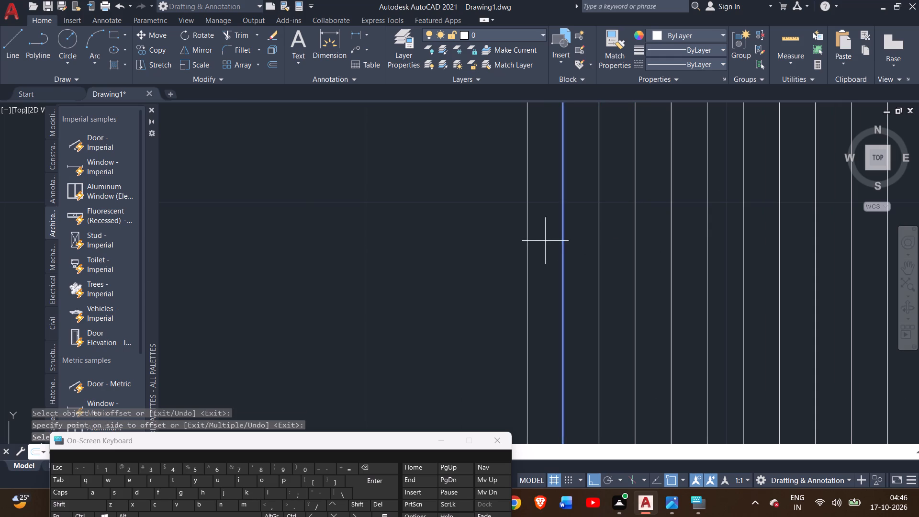
double_click(543, 242)
double_click(527, 226)
click(501, 237)
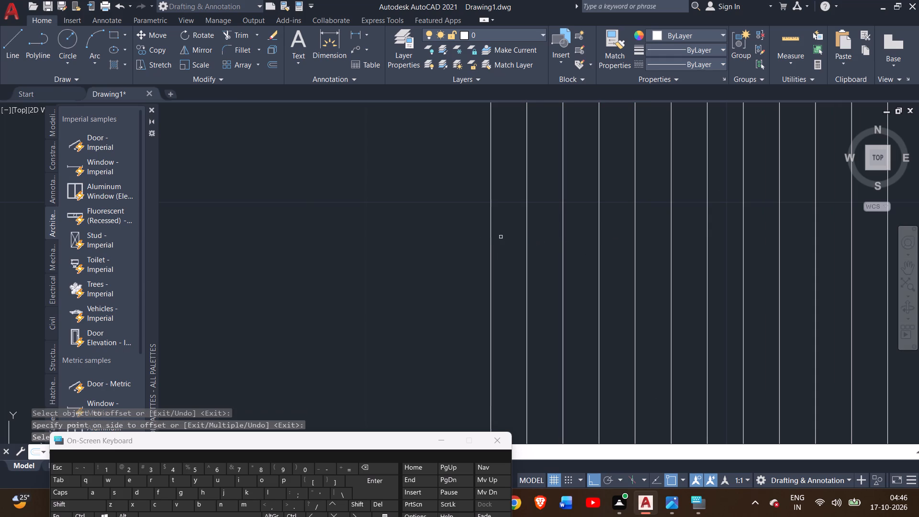
click(492, 246)
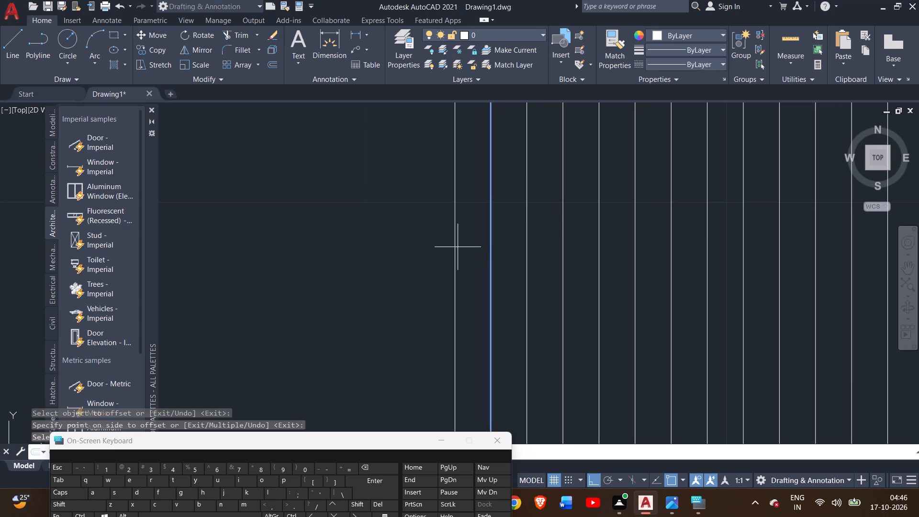
click(457, 248)
click(455, 245)
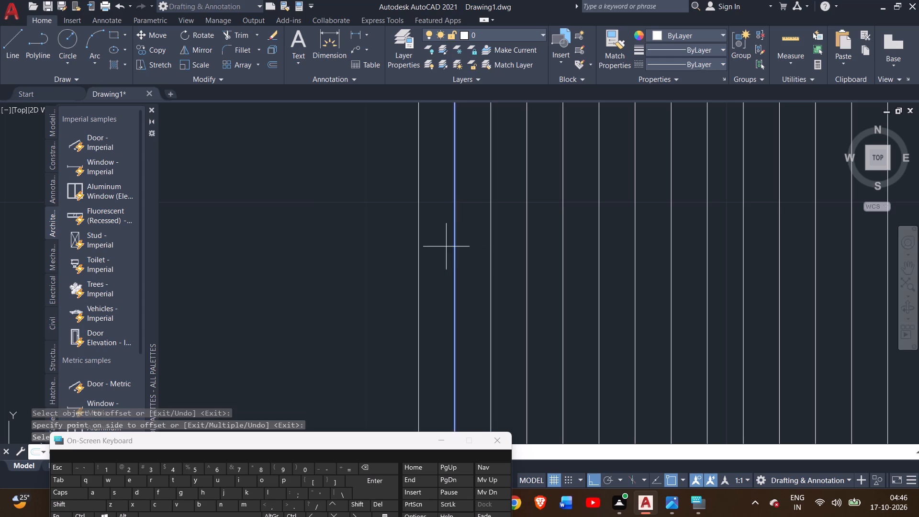
click(446, 247)
Add three more vertical lines to the cupboard row at 1" offsets toward the outer wall.
scroll(401, 243, down, 2)
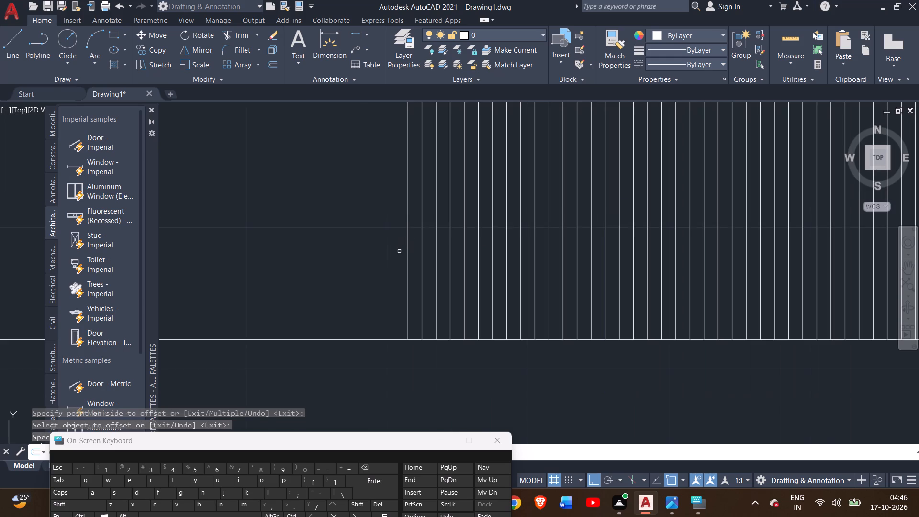
click(407, 240)
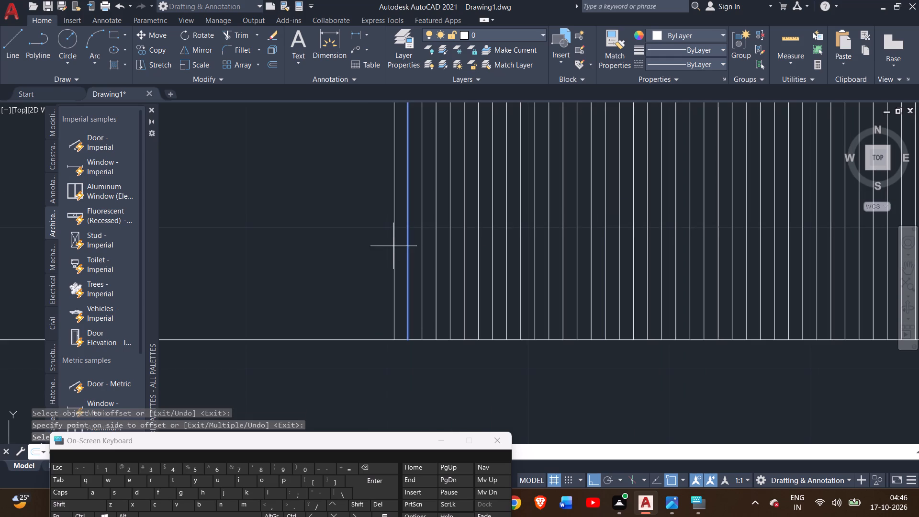
click(393, 246)
click(393, 246)
click(378, 250)
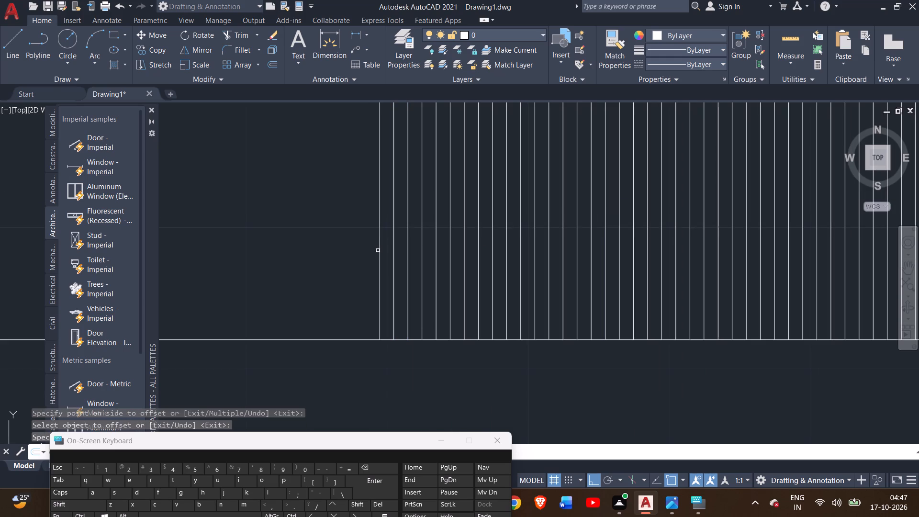
click(380, 247)
click(376, 247)
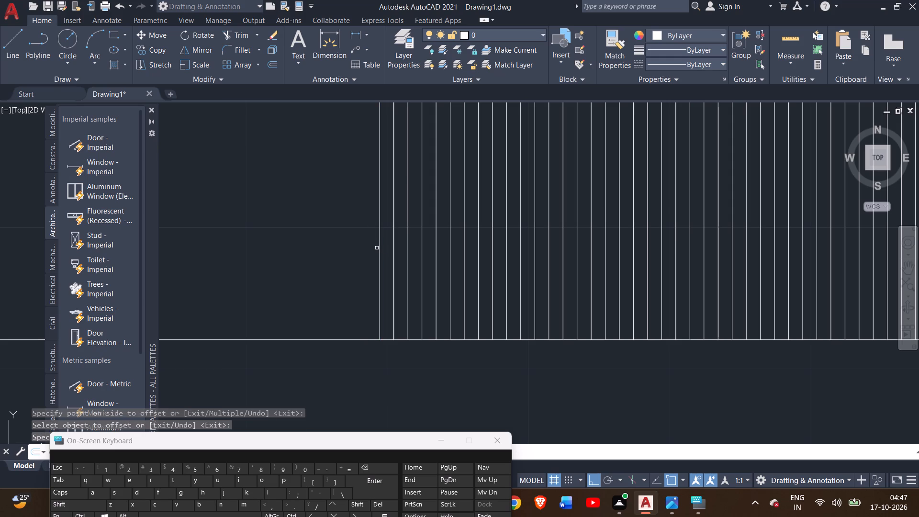
click(380, 246)
click(373, 248)
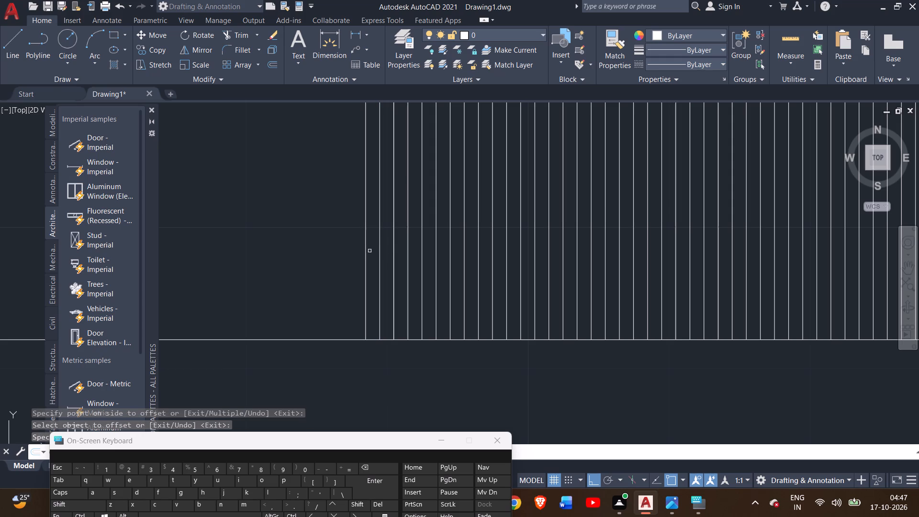
Offset five more vertical cupboard lines at 1" spacing, each from the newest outermost line toward the outer wall.
click(366, 254)
click(354, 256)
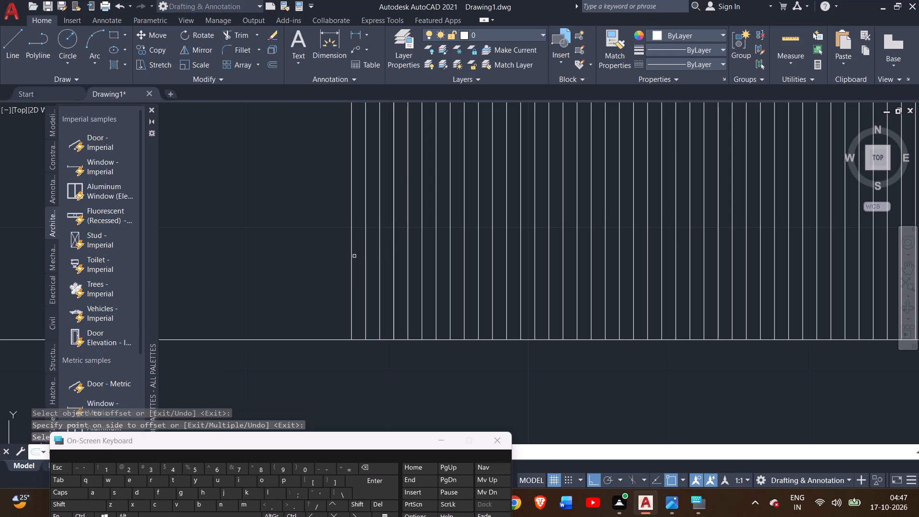
click(352, 251)
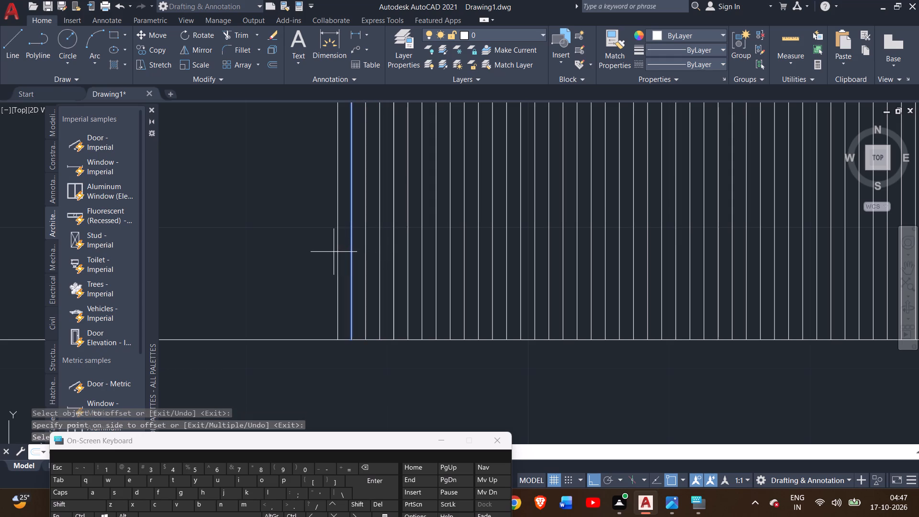
click(334, 252)
click(336, 247)
click(324, 249)
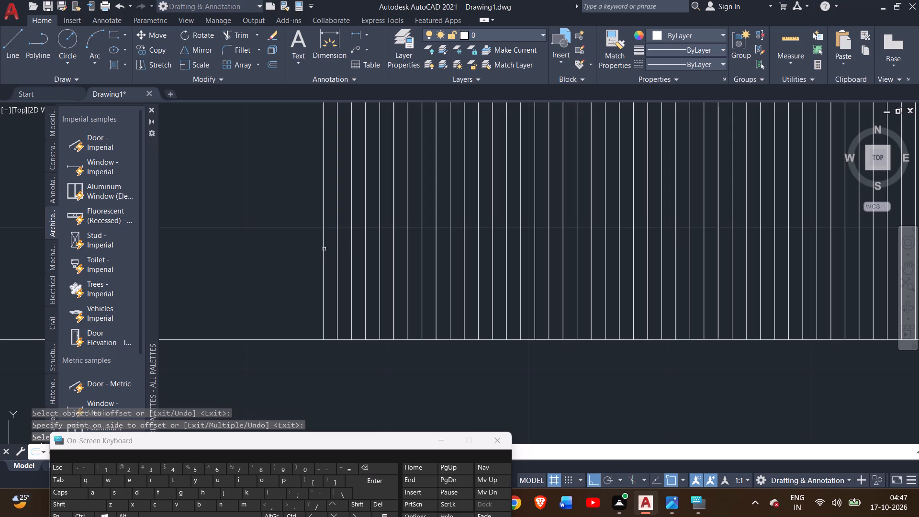
click(324, 249)
click(314, 250)
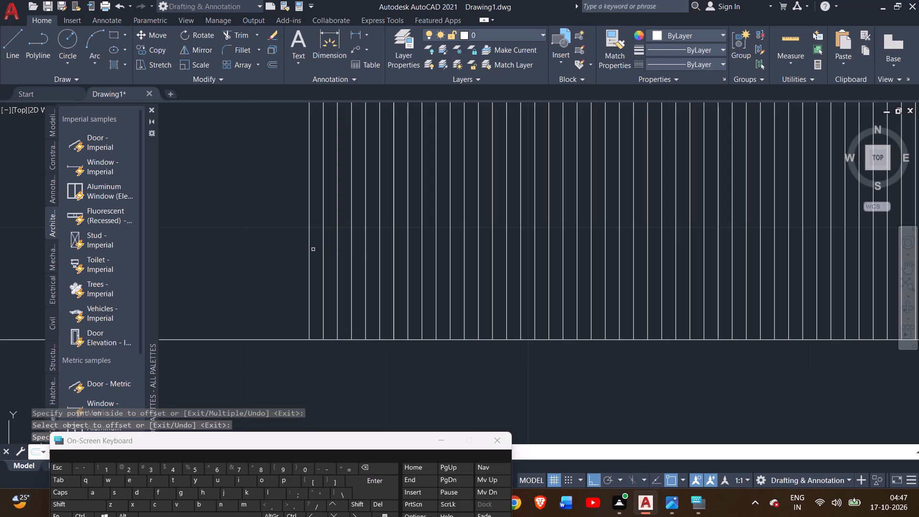
click(309, 247)
click(302, 246)
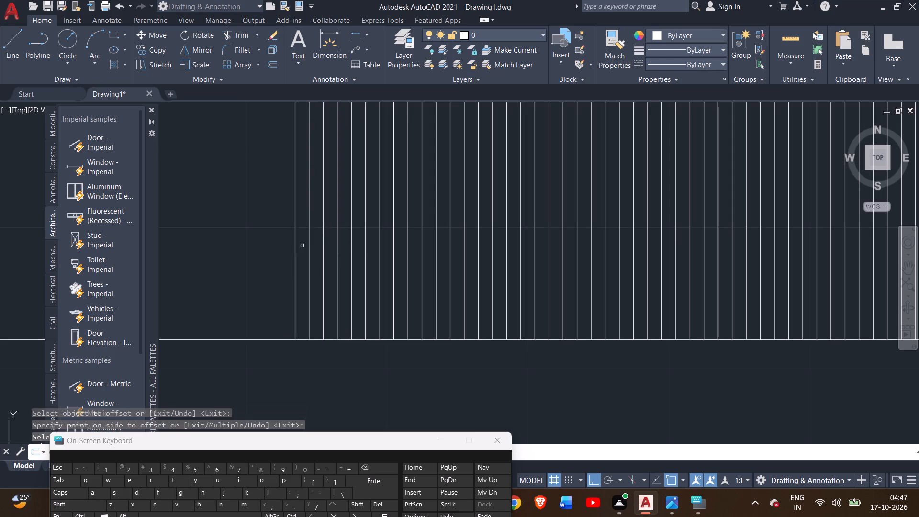
Extend the cupboard row by six more vertical lines, each offset 1" closer to the outer wall.
middle_drag(302, 245, 502, 252)
scroll(491, 255, up, 1)
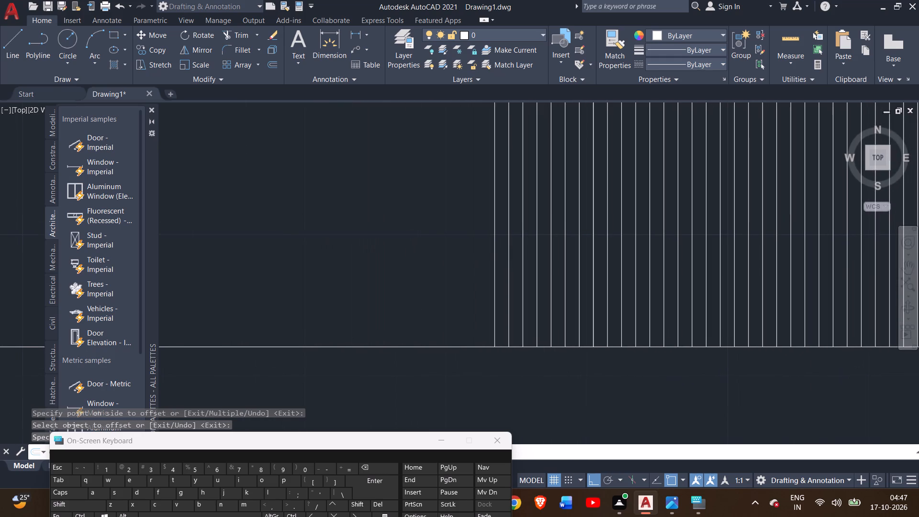
click(495, 251)
click(480, 258)
click(474, 258)
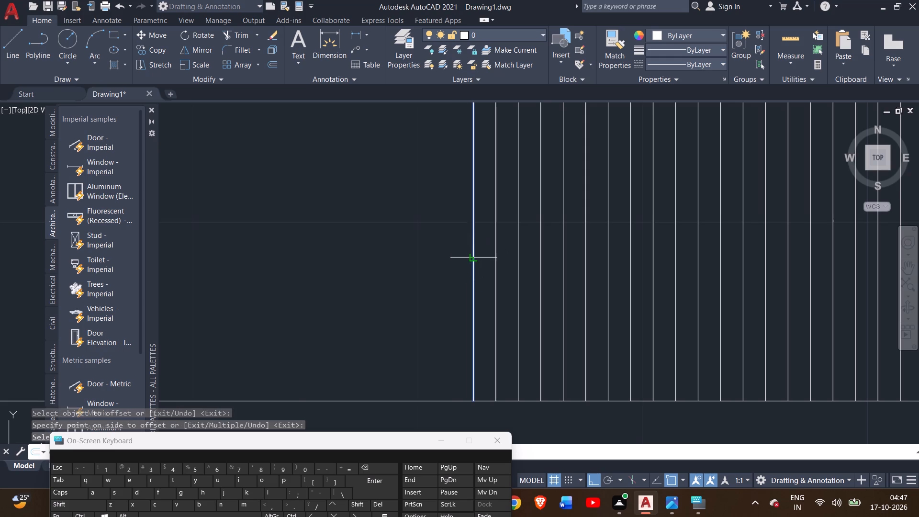
click(456, 258)
click(450, 257)
click(430, 256)
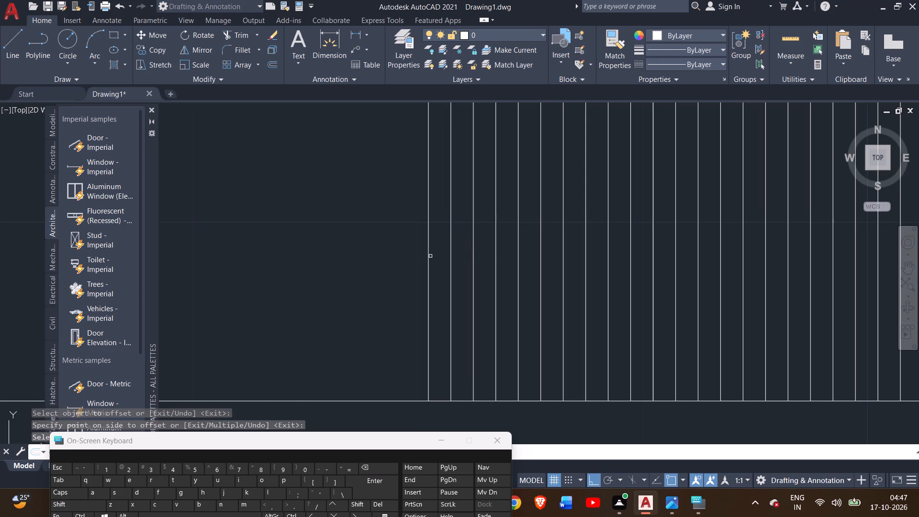
click(428, 258)
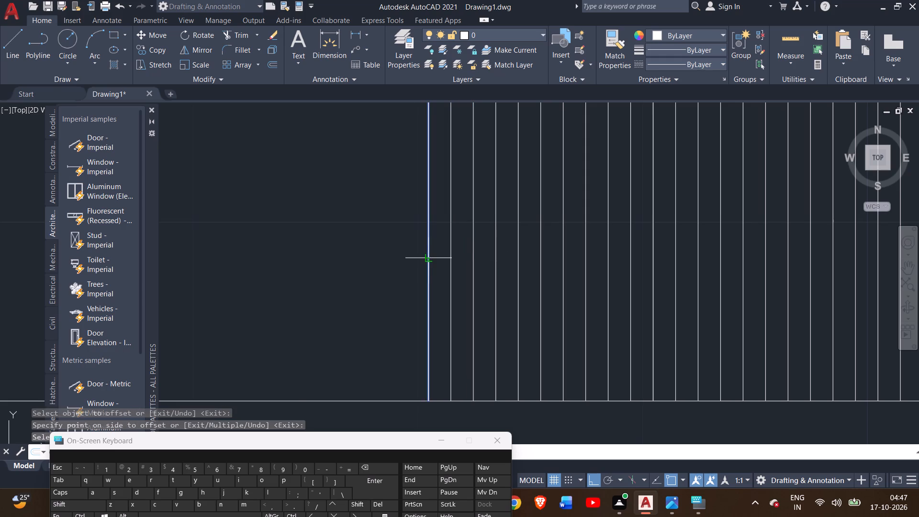
click(416, 258)
click(405, 264)
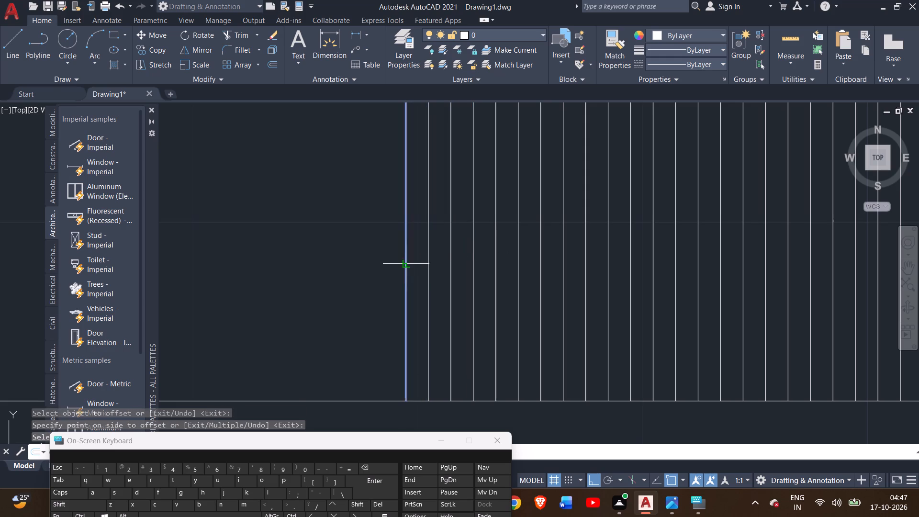
click(386, 259)
click(384, 254)
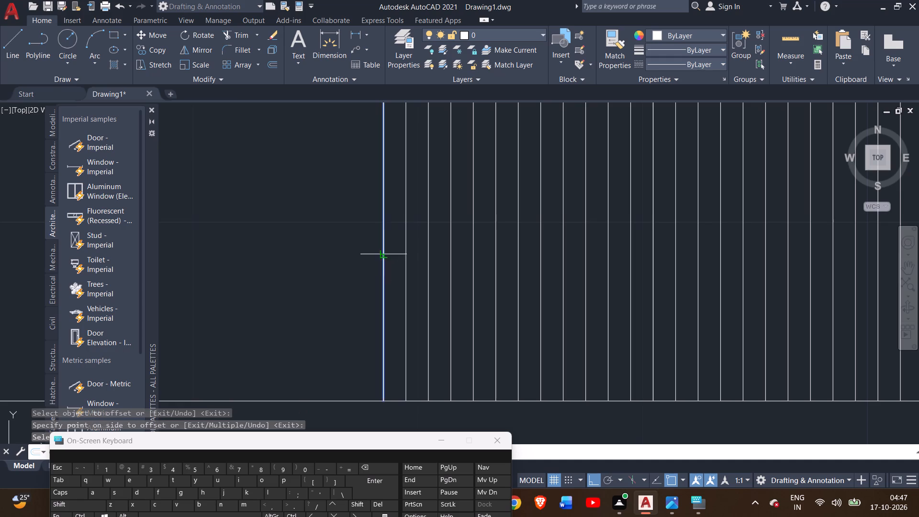
click(368, 255)
Add seven more vertical lines to the cupboard row at 1" offsets toward the outer wall.
scroll(372, 258, down, 1)
middle_drag(373, 258, 414, 261)
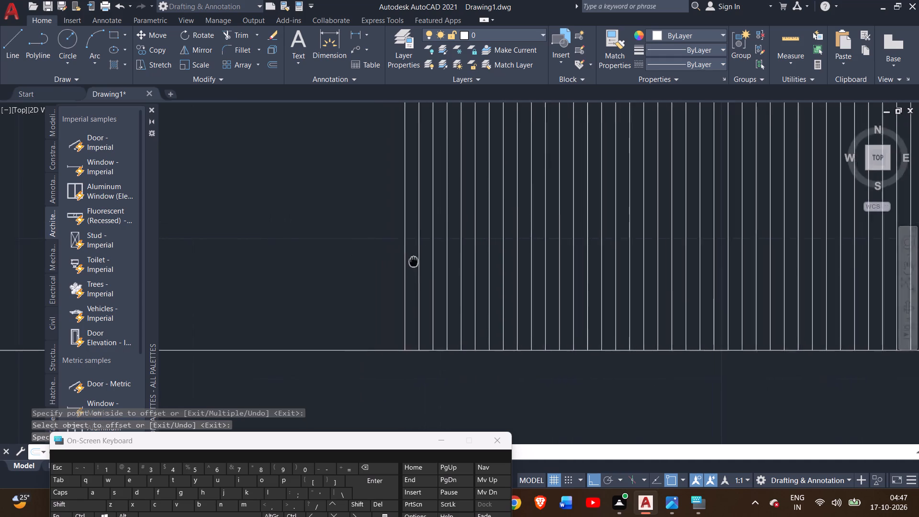
middle_drag(414, 261, 616, 267)
scroll(616, 267, up, 1)
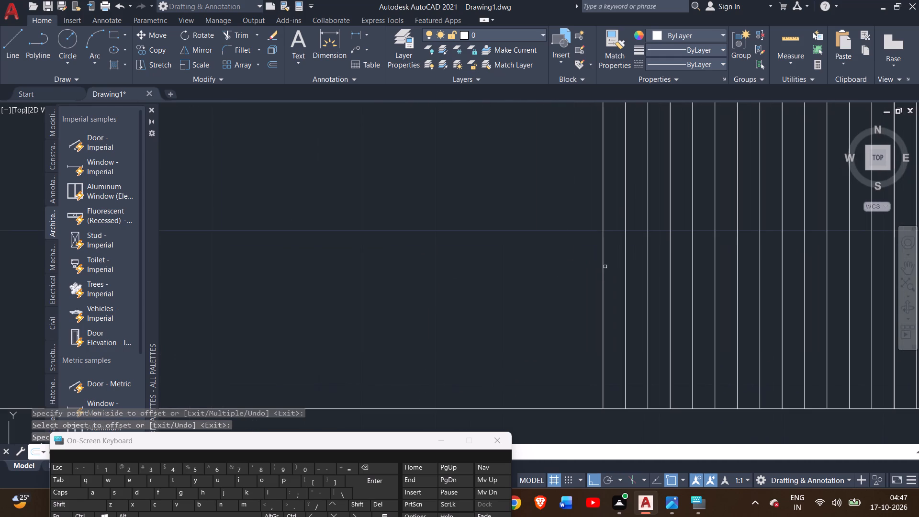
click(604, 265)
click(586, 265)
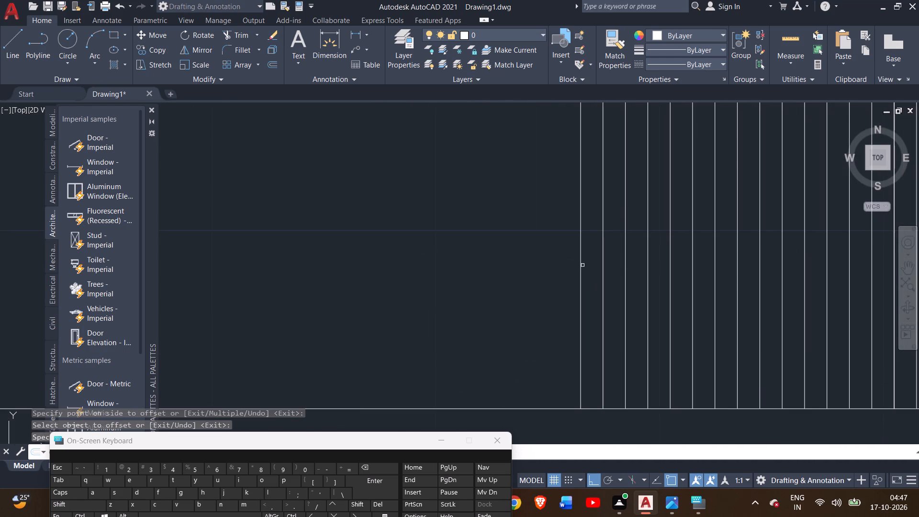
click(582, 266)
click(559, 266)
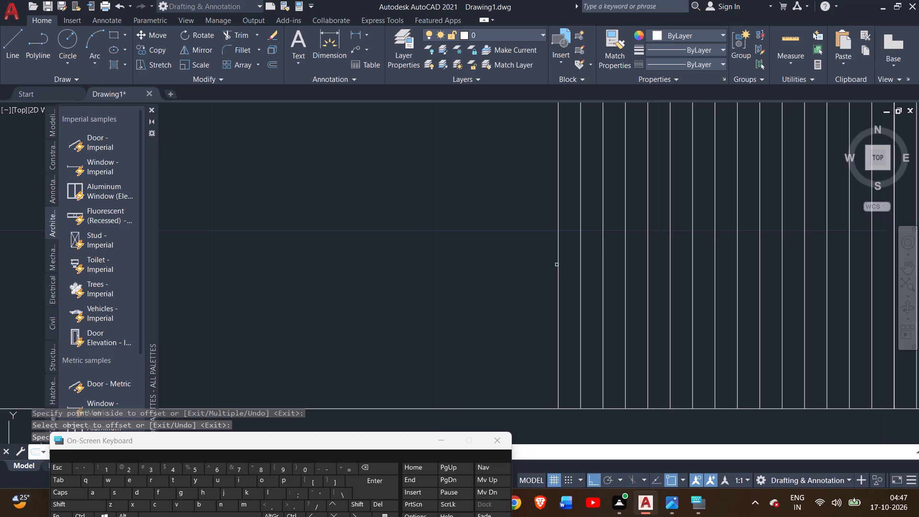
click(558, 261)
click(534, 264)
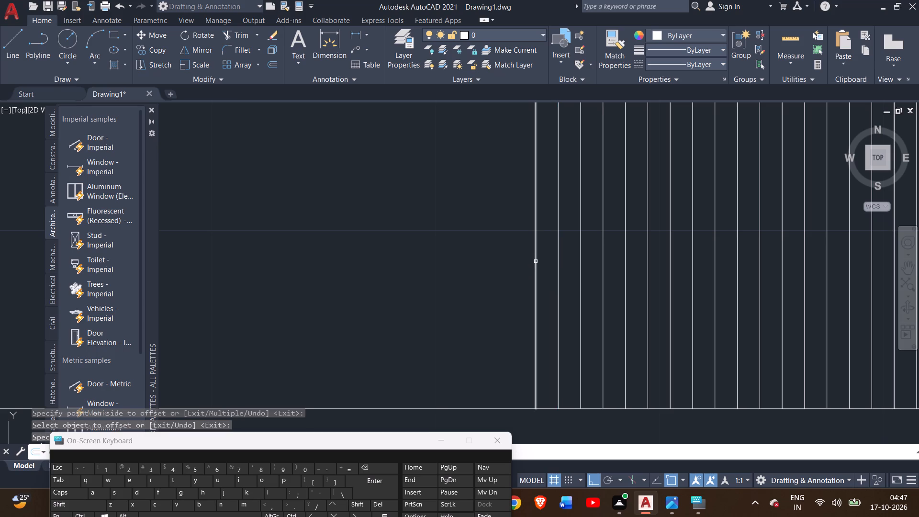
click(536, 261)
click(521, 261)
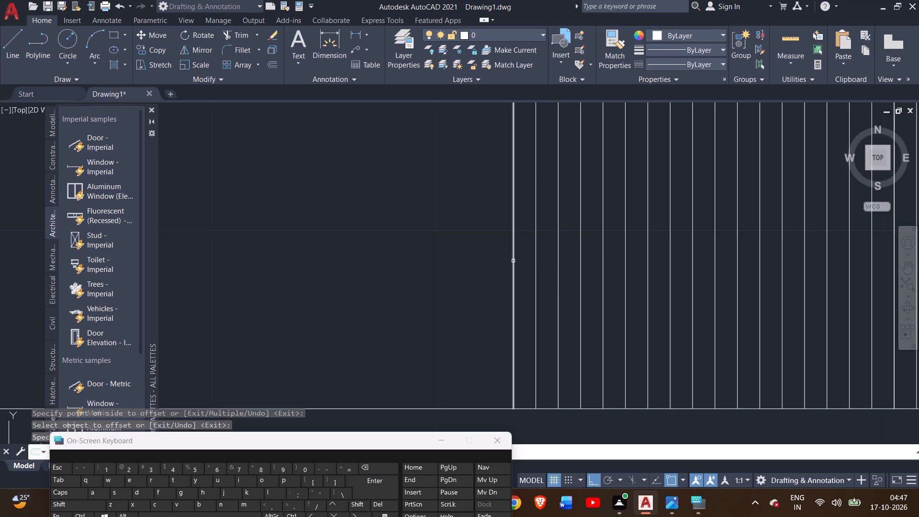
click(514, 261)
click(492, 263)
click(492, 262)
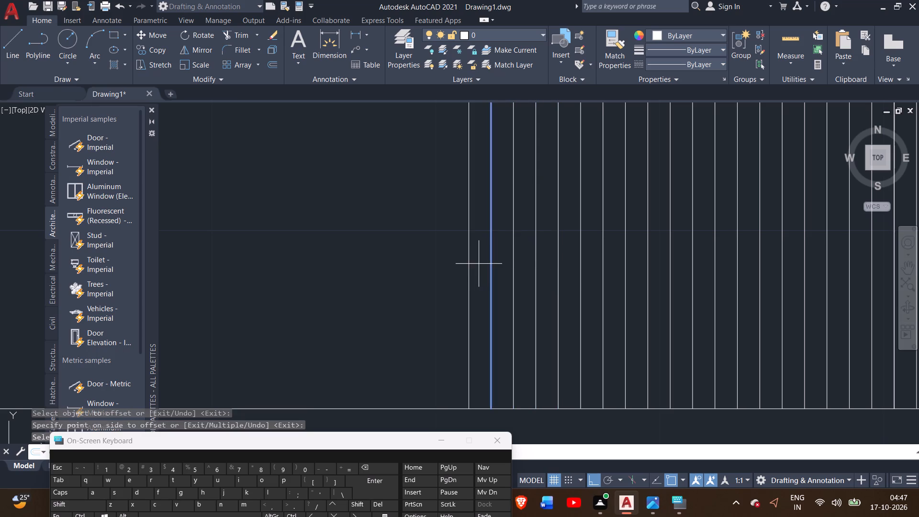
click(479, 264)
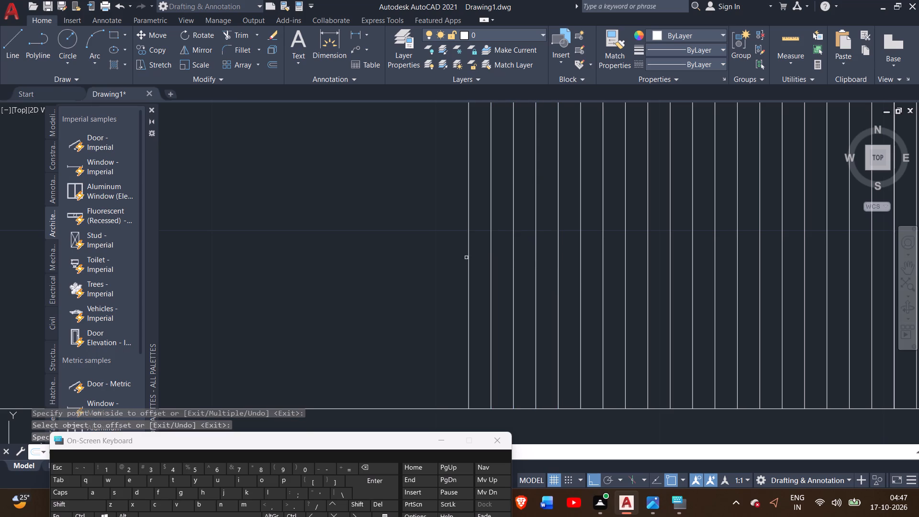
click(469, 257)
click(452, 257)
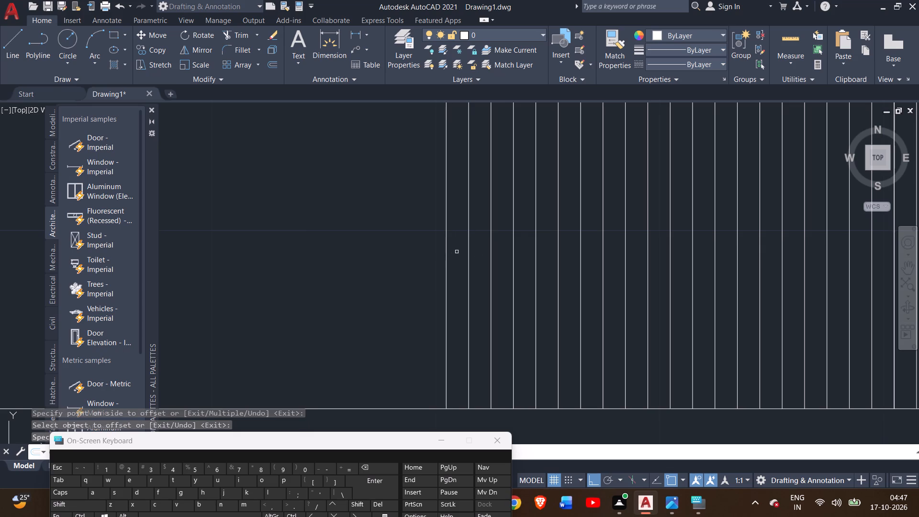
Offset four further cupboard lines at 1" spacing from the row's outermost line toward the outer wall.
scroll(453, 246, up, 1)
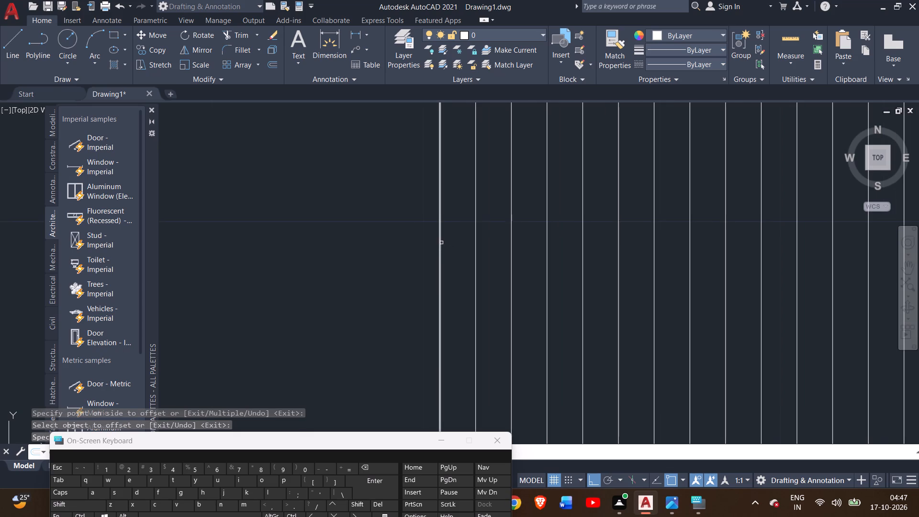
click(441, 243)
click(424, 243)
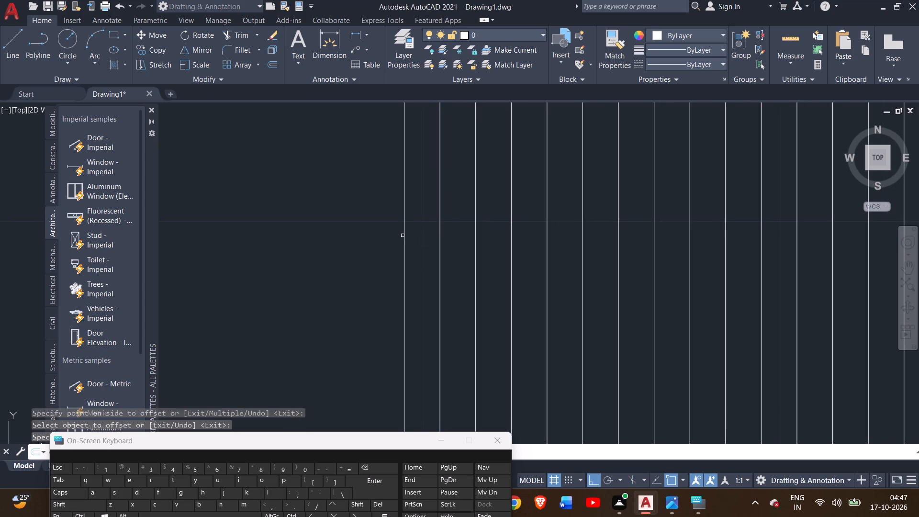
click(404, 235)
click(395, 238)
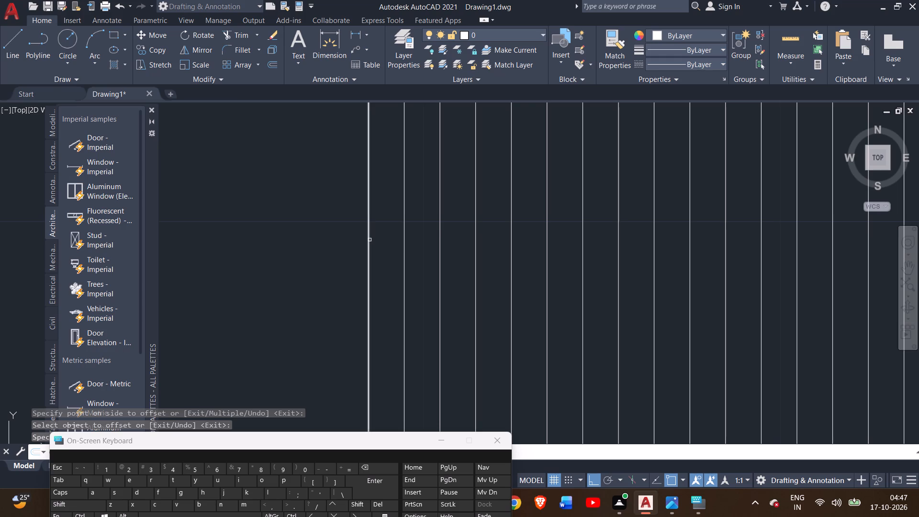
click(370, 239)
click(359, 241)
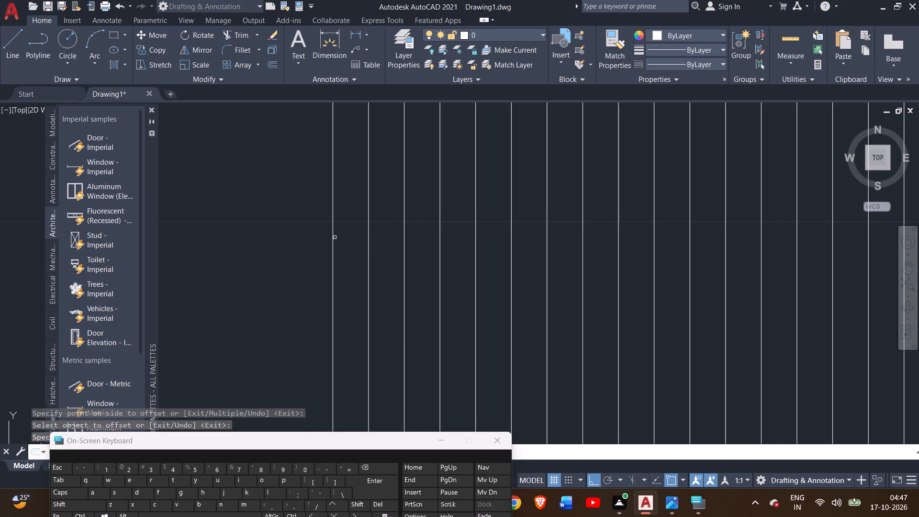
click(335, 237)
click(332, 236)
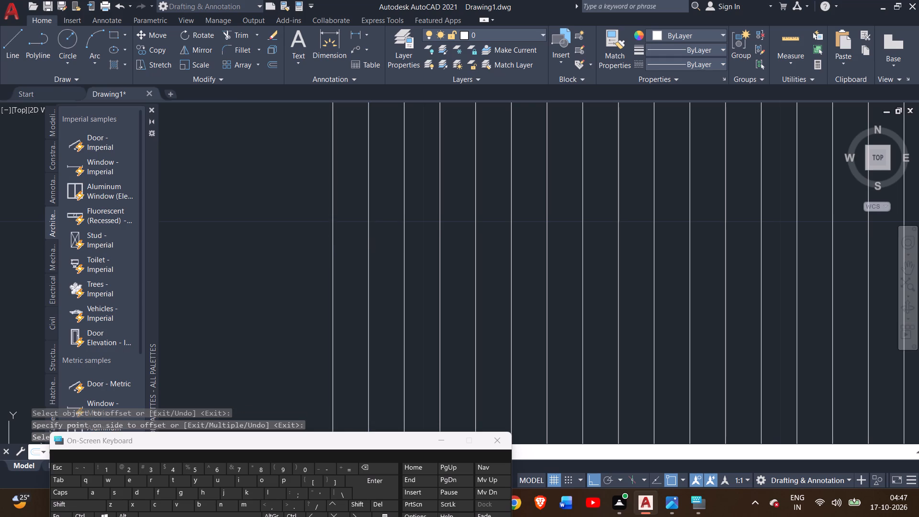
double_click(318, 237)
Add two more vertical lines at 1" offsets from the cupboard row's outermost line toward the outer wall.
scroll(324, 236, down, 3)
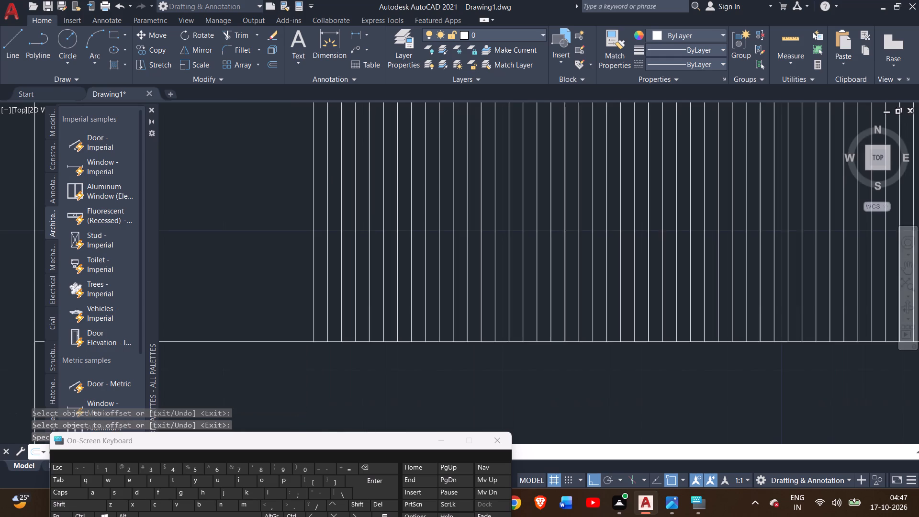
scroll(324, 236, down, 1)
middle_drag(337, 242, 487, 269)
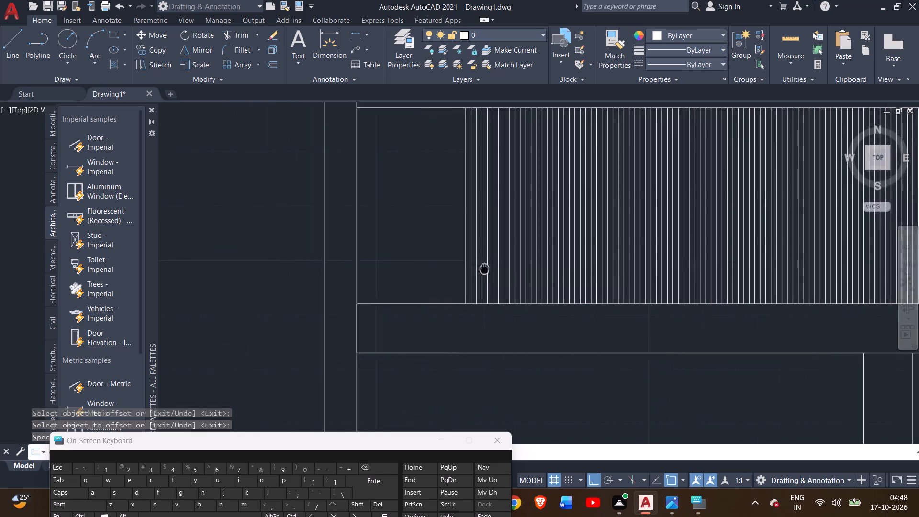
middle_drag(487, 269, 521, 267)
scroll(512, 262, up, 3)
middle_drag(486, 268, 495, 270)
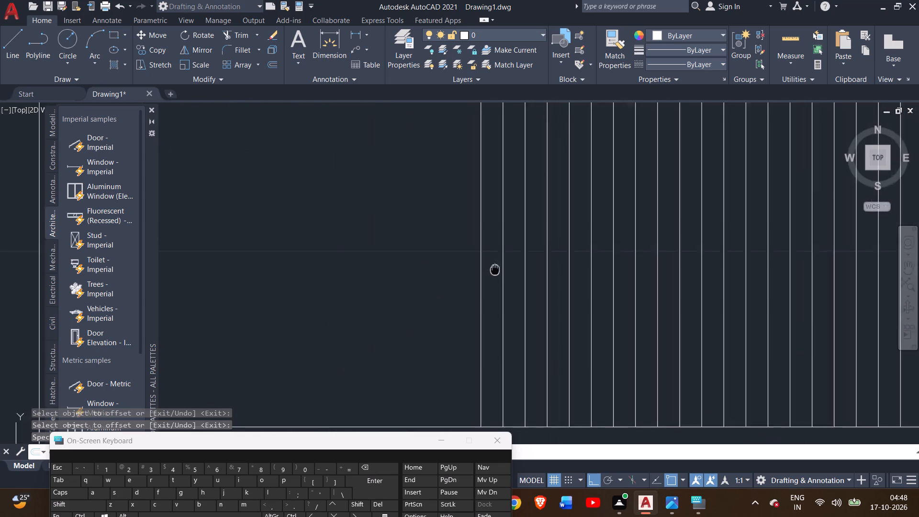
middle_drag(495, 270, 584, 254)
scroll(574, 254, up, 1)
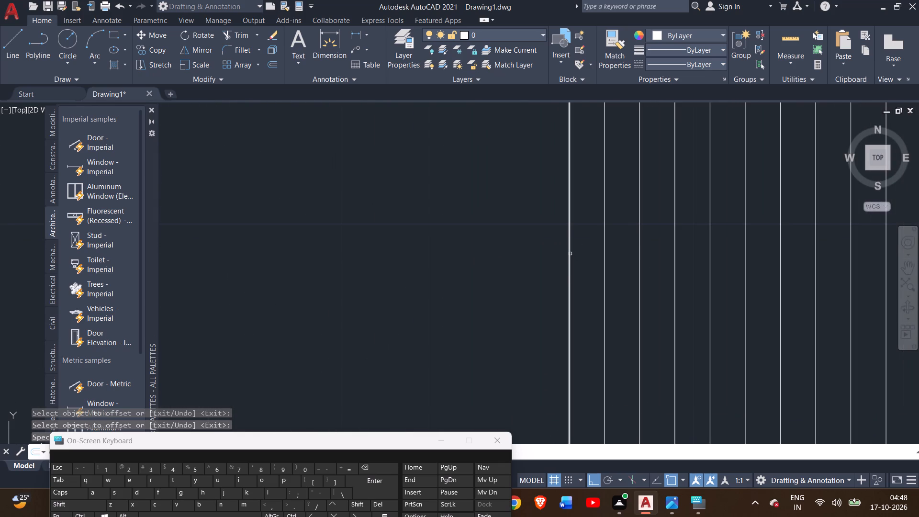
click(570, 254)
click(551, 270)
double_click(533, 267)
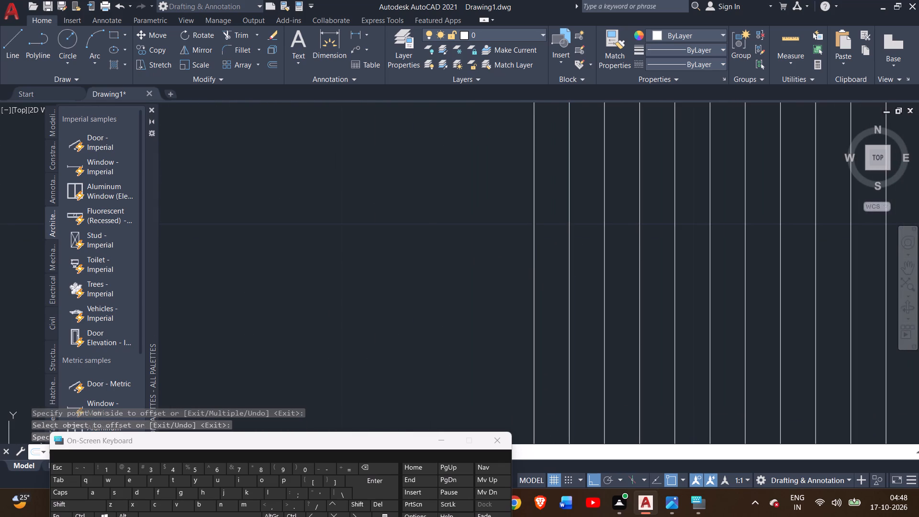
click(512, 277)
Extend the cupboard row by three more vertical lines, each offset 1" closer to the outer wall.
scroll(516, 275, down, 2)
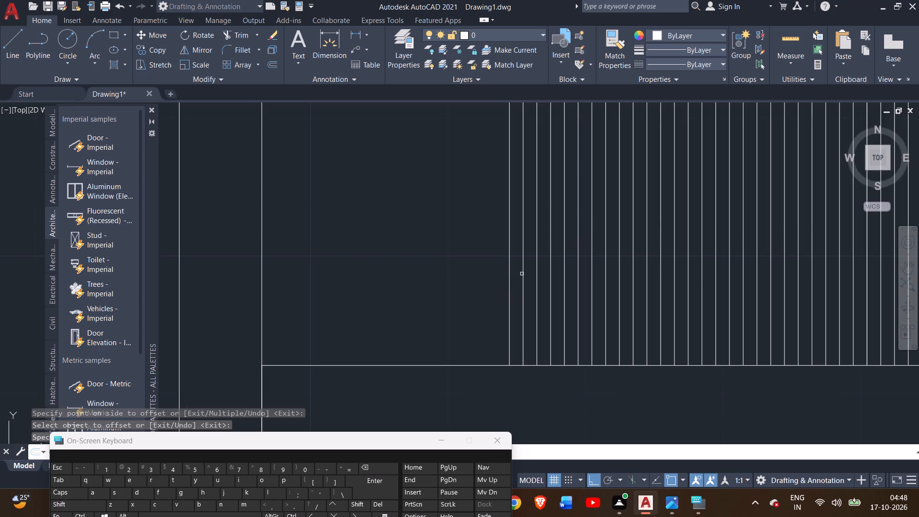
middle_drag(522, 274, 590, 275)
scroll(577, 266, up, 1)
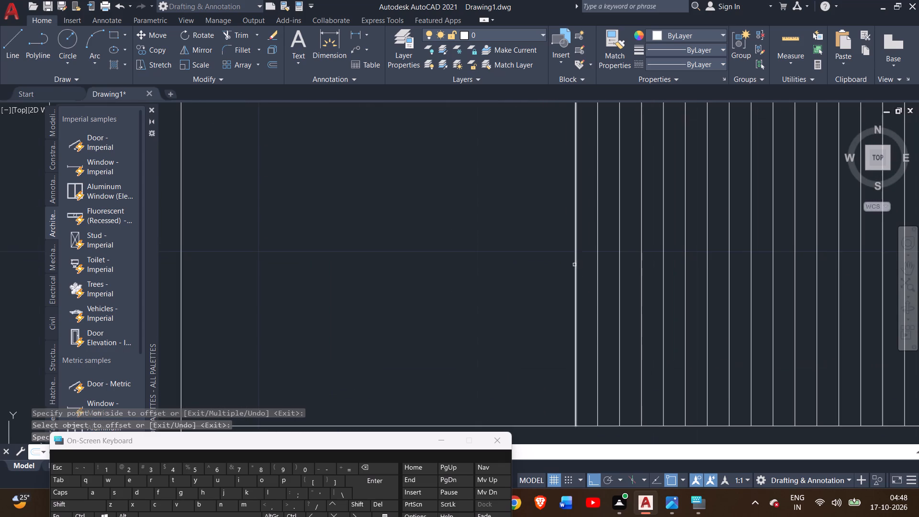
click(576, 240)
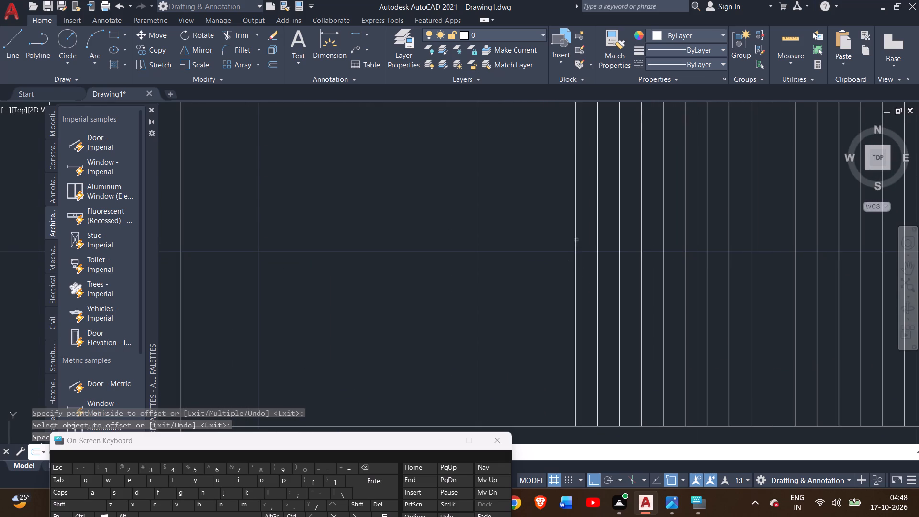
click(564, 247)
double_click(553, 249)
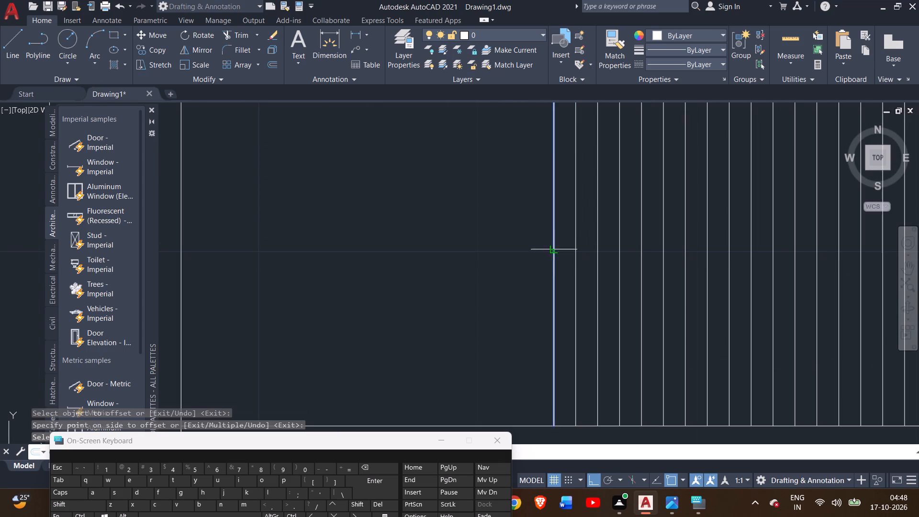
click(541, 256)
click(532, 258)
double_click(517, 265)
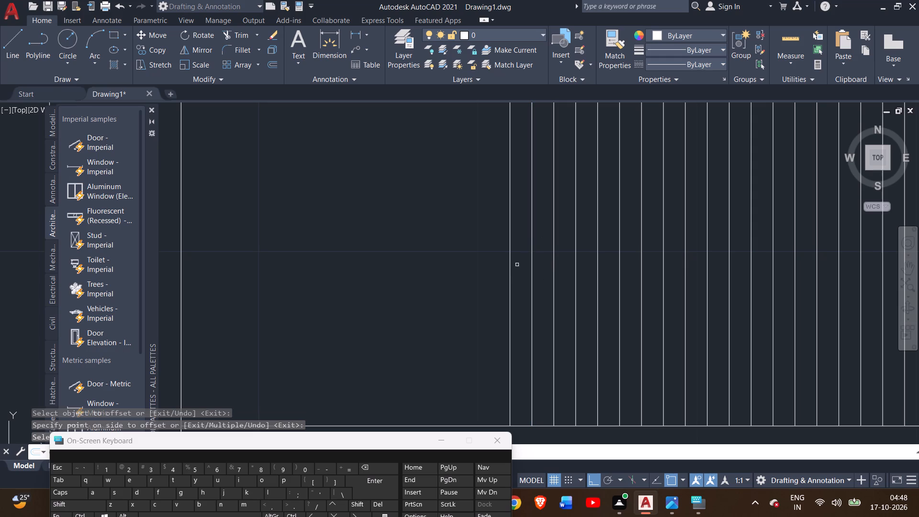
Offset six more vertical cupboard lines at 1" spacing from the row's outermost line toward the outer wall.
click(510, 267)
click(500, 275)
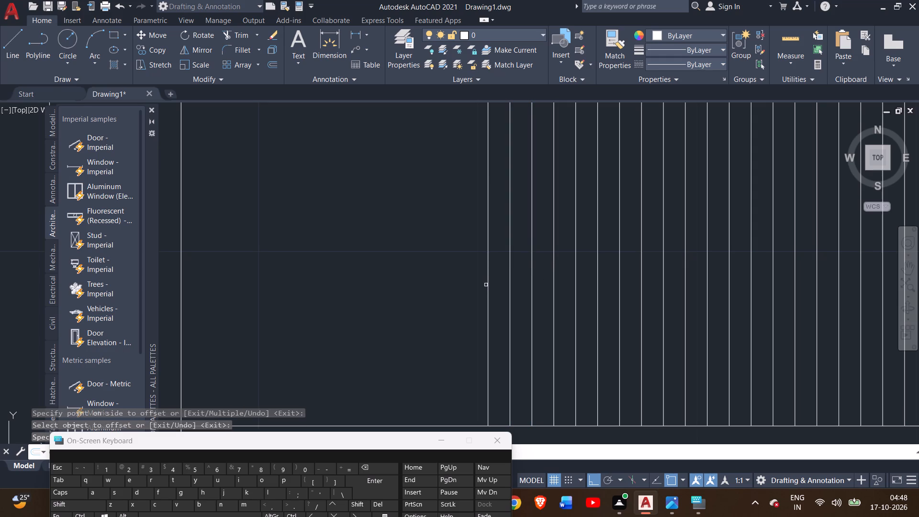
click(488, 278)
click(481, 280)
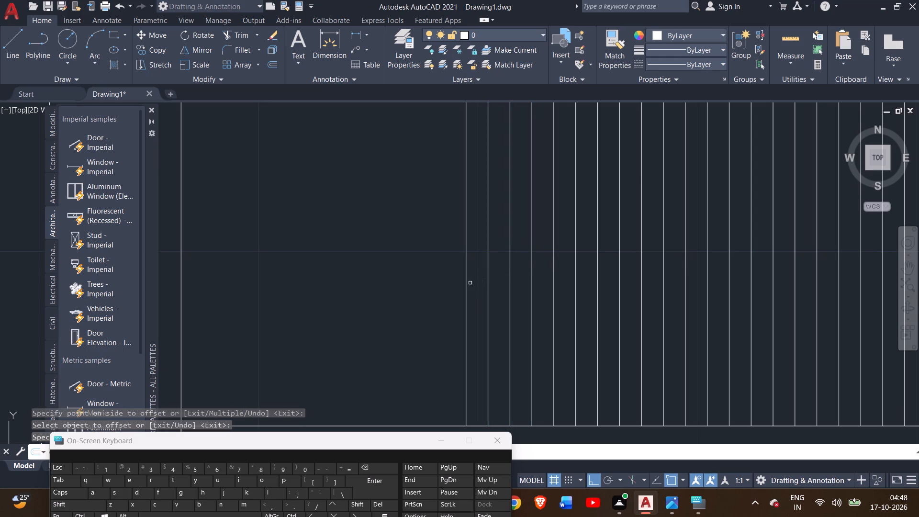
click(468, 281)
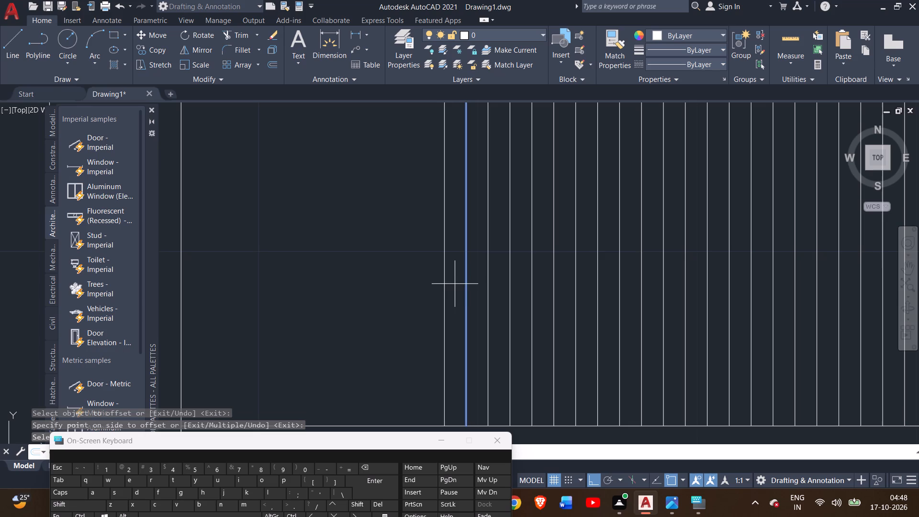
double_click(453, 284)
double_click(445, 284)
click(433, 289)
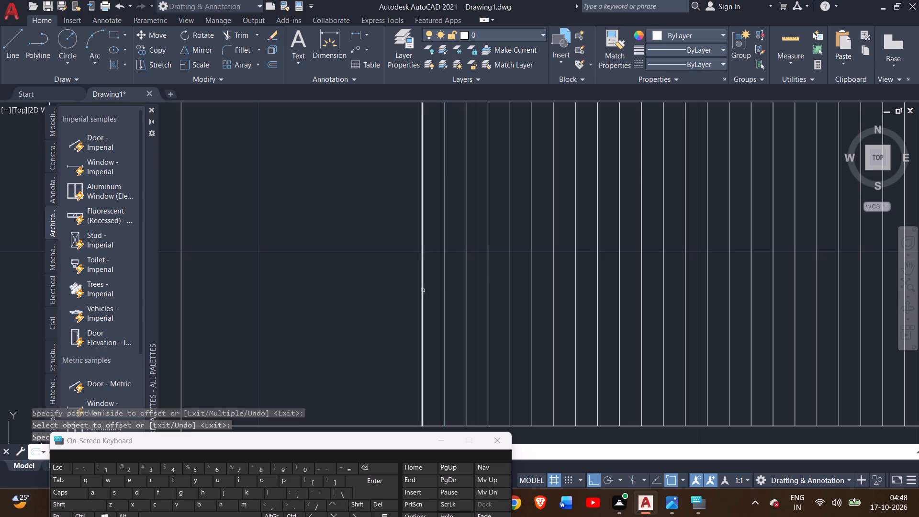
click(423, 290)
click(406, 291)
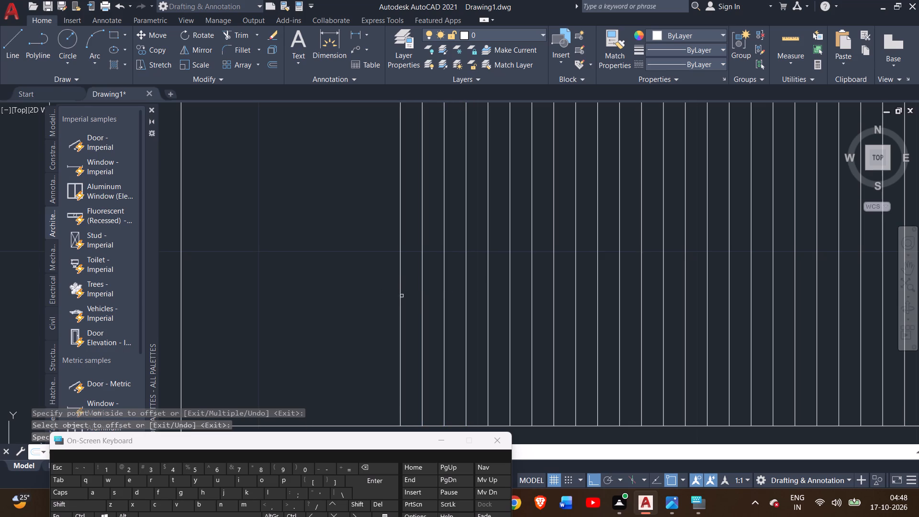
click(401, 296)
click(385, 296)
Extend the cupboard row by another six vertical lines, each offset 1" closer to the outer wall.
scroll(386, 290, down, 1)
middle_drag(387, 290, 394, 290)
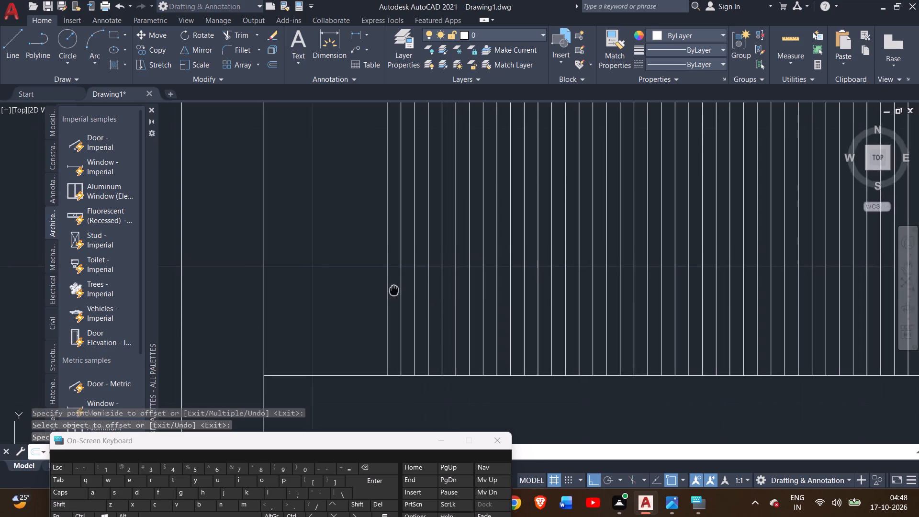
middle_drag(394, 290, 470, 279)
scroll(464, 279, up, 3)
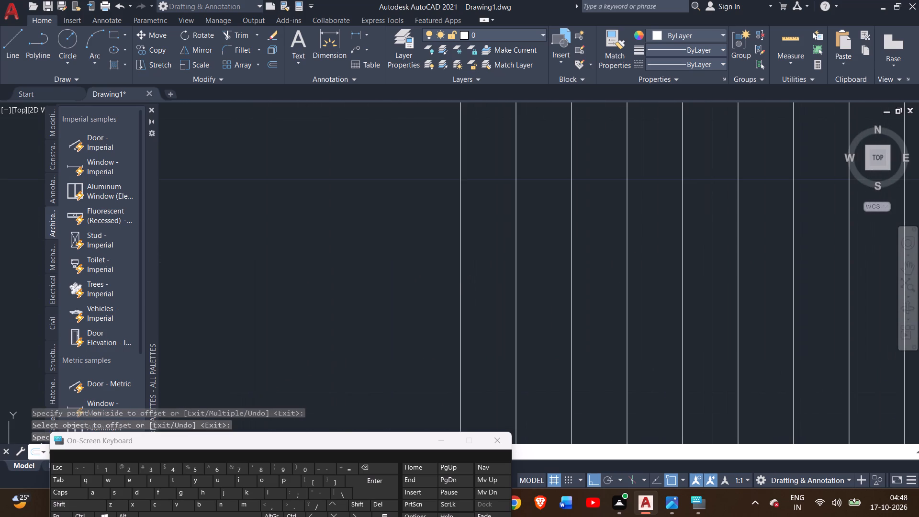
click(459, 280)
click(445, 287)
scroll(427, 290, down, 2)
middle_drag(427, 291, 474, 277)
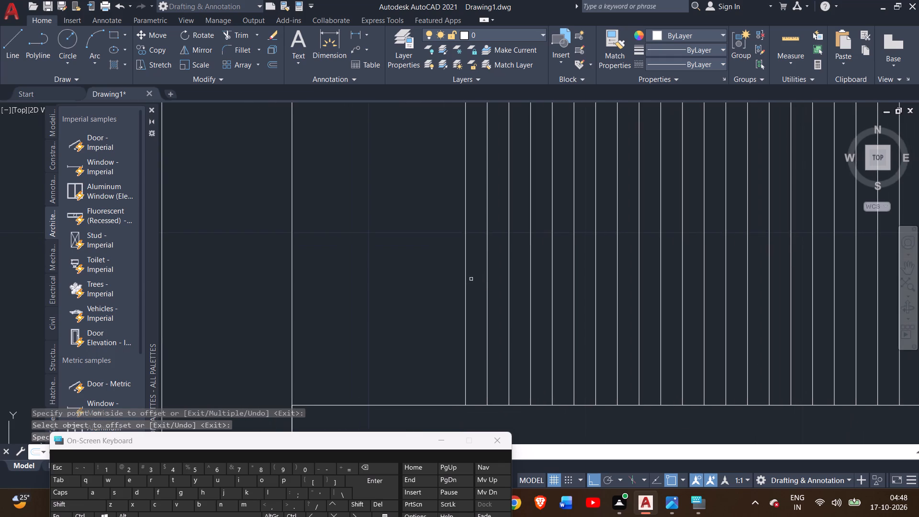
click(465, 282)
click(449, 286)
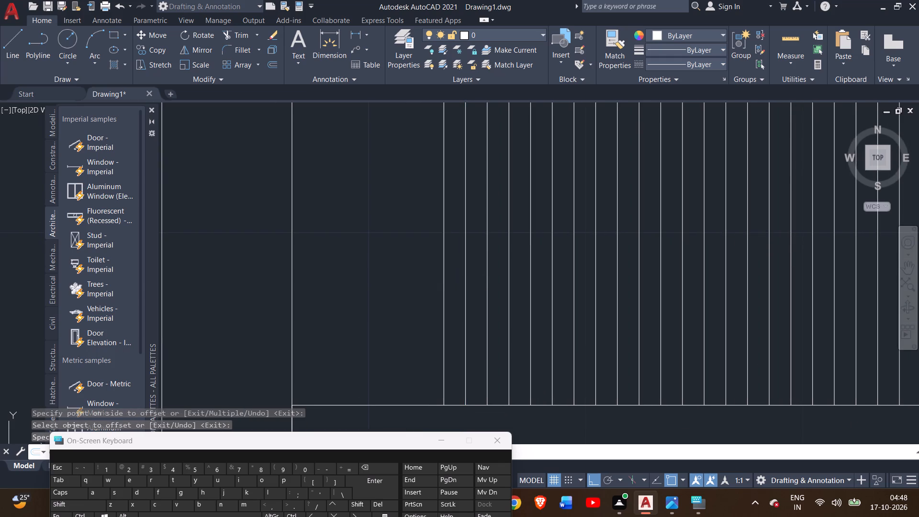
click(445, 289)
click(428, 293)
click(424, 294)
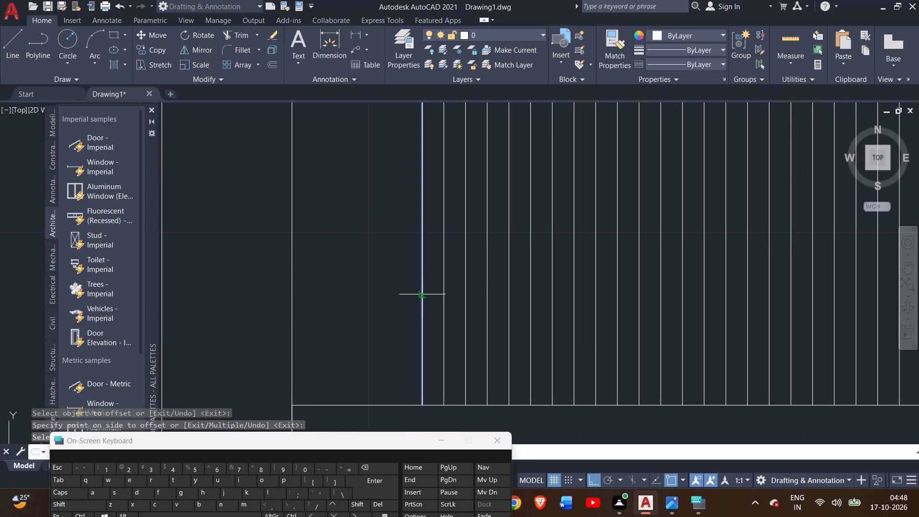
click(411, 296)
click(402, 297)
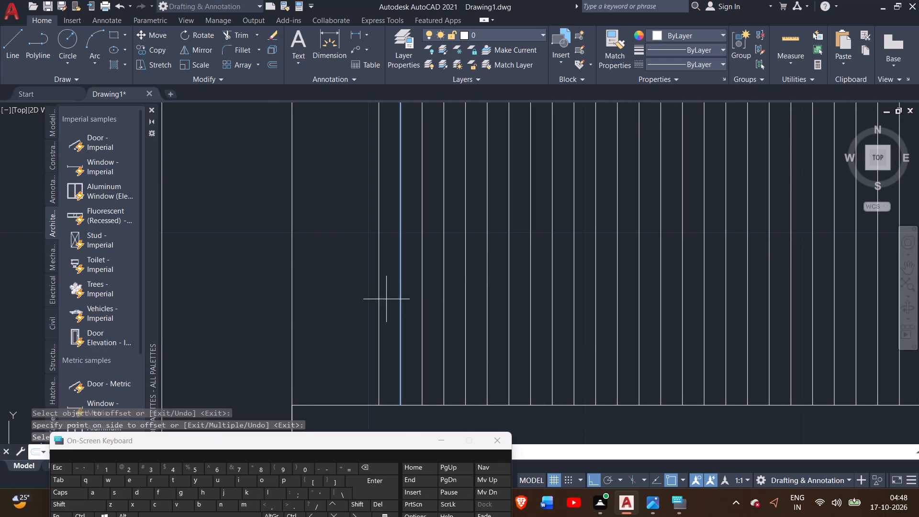
click(385, 299)
double_click(379, 301)
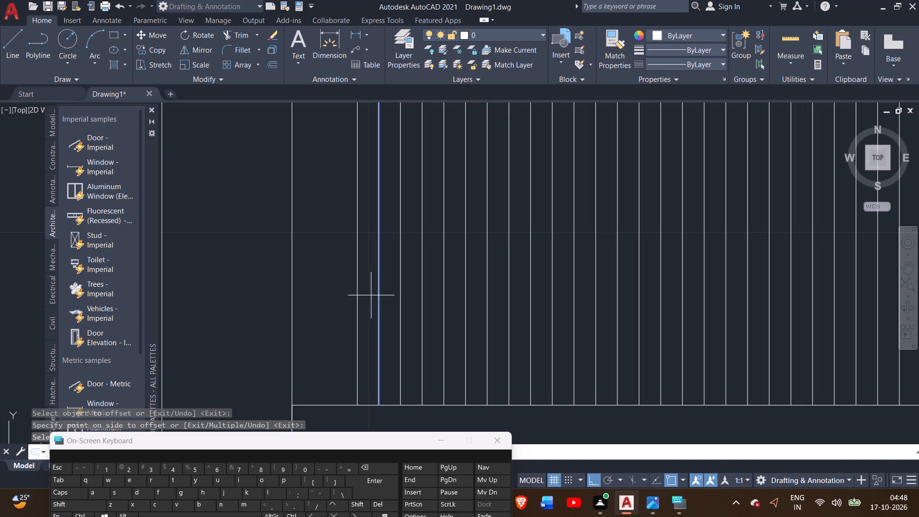
click(370, 296)
Offset the last two cupboard lines at 1" spacing to complete the row up to the outer wall, and end the Offset command.
middle_drag(370, 297, 502, 285)
scroll(494, 288, up, 2)
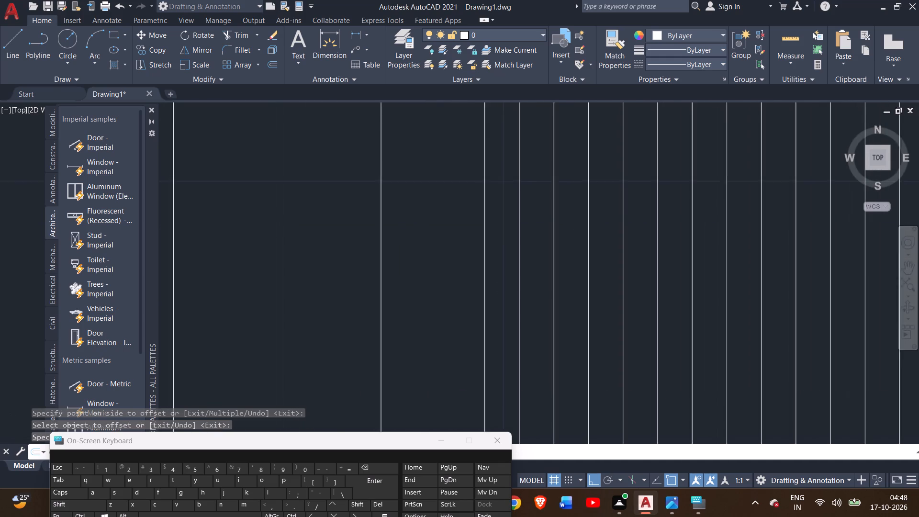
click(477, 285)
click(455, 287)
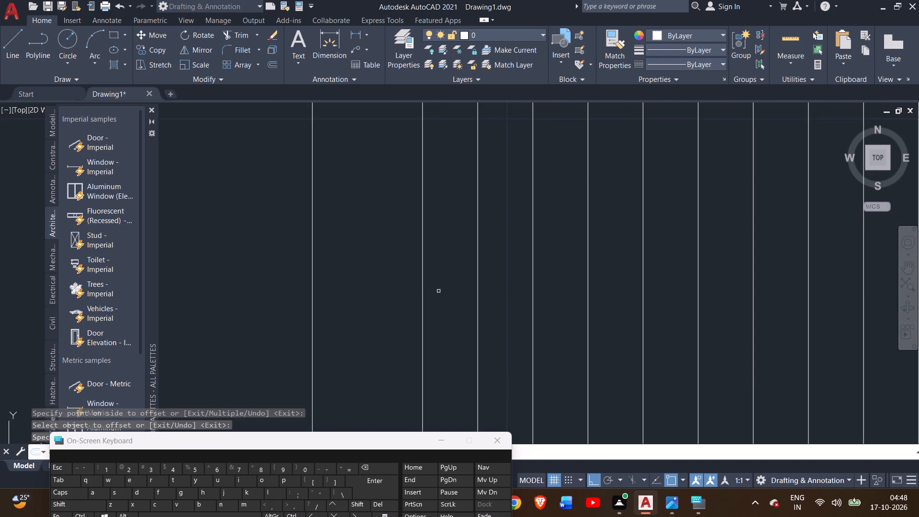
click(422, 290)
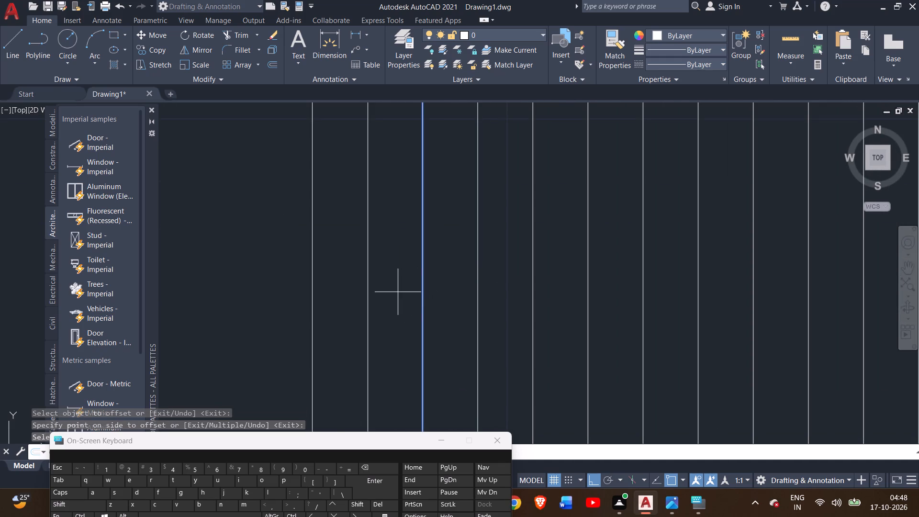
click(398, 292)
scroll(401, 296, down, 5)
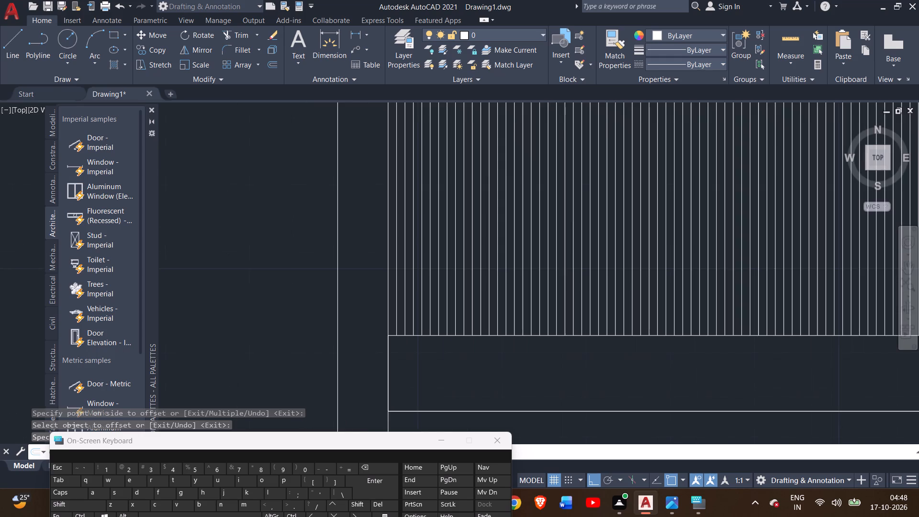
scroll(435, 313, down, 2)
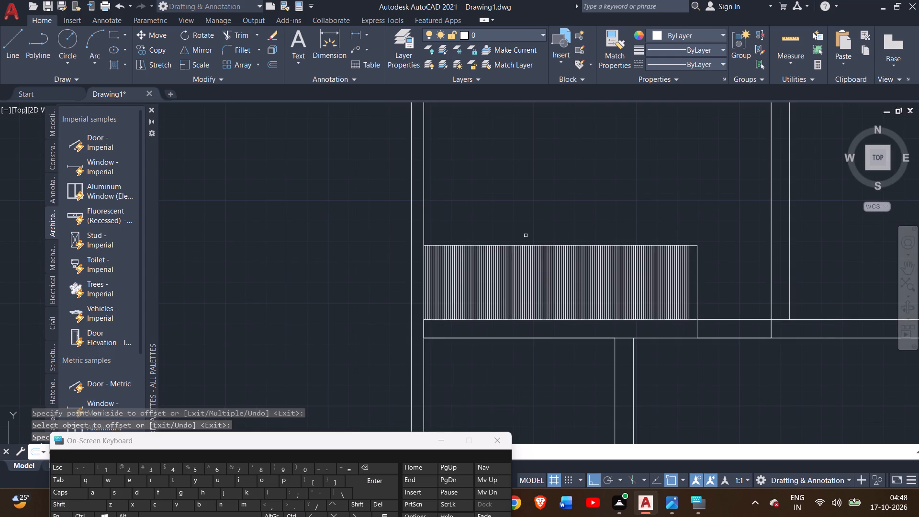
middle_drag(530, 228, 409, 247)
right_click(424, 207)
right_click(424, 207)
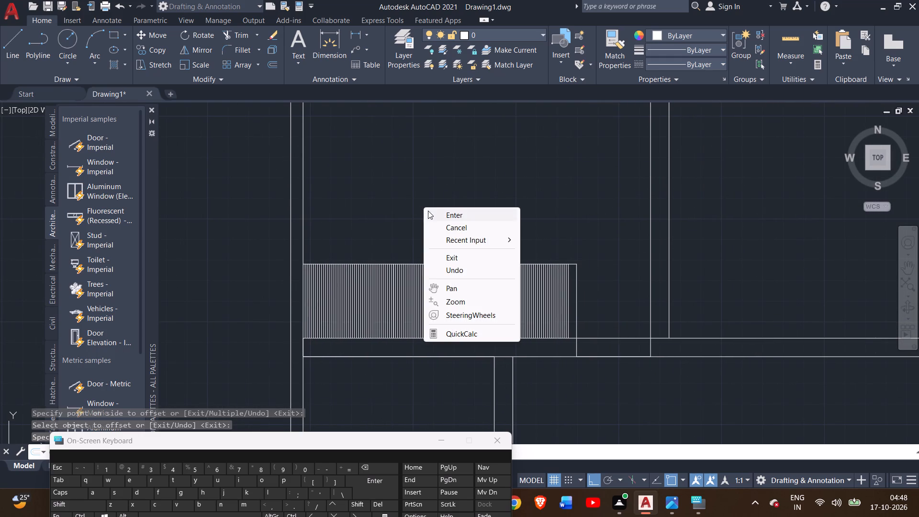
click(434, 211)
Compare the drawn left bedroom cupboard and its surrounding walls with the reference image CADD PLAN 17 -1.jpg.
scroll(437, 208, down, 2)
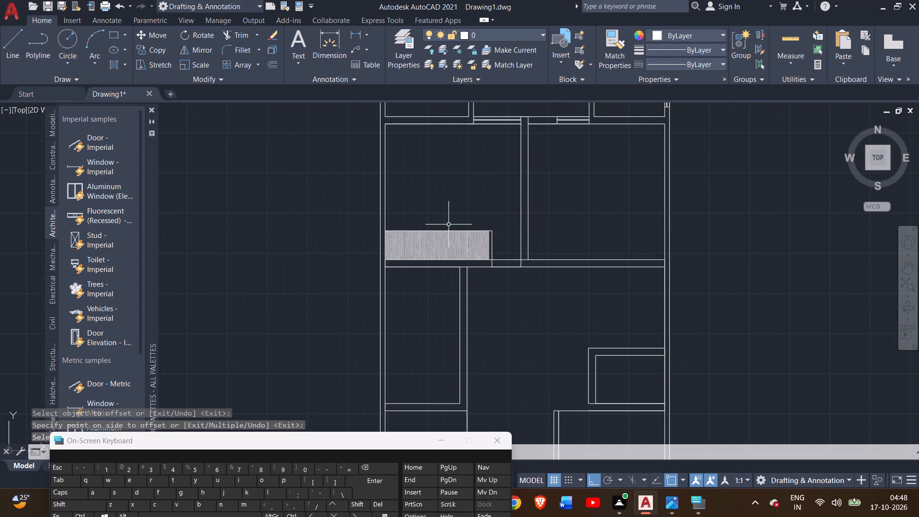
middle_drag(448, 225, 382, 194)
middle_drag(416, 259, 396, 228)
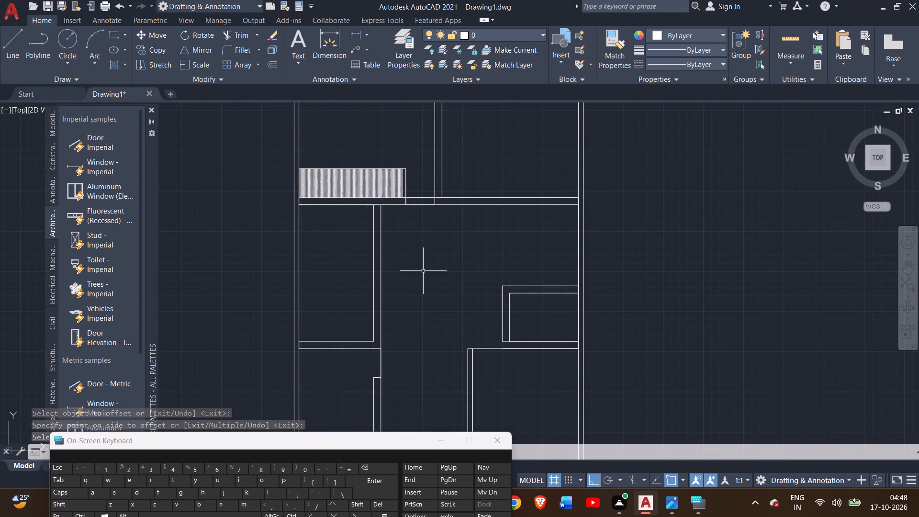
click(668, 506)
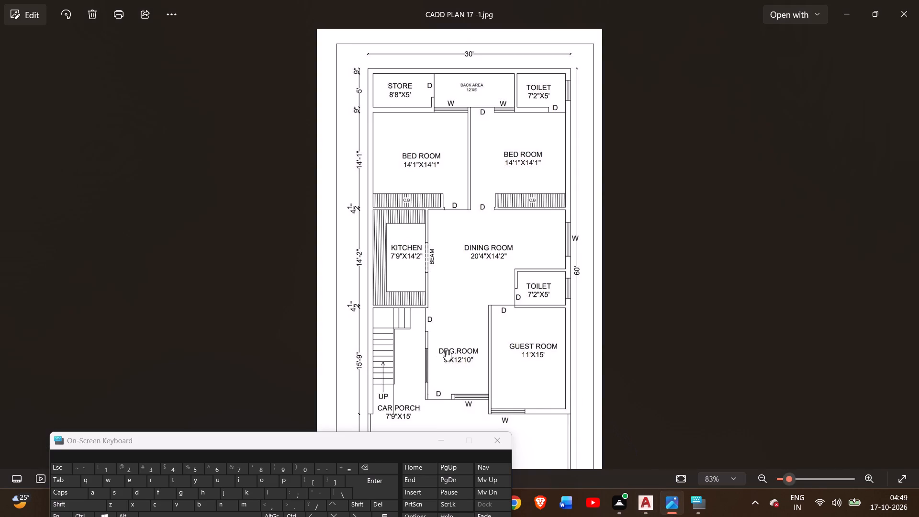
click(282, 285)
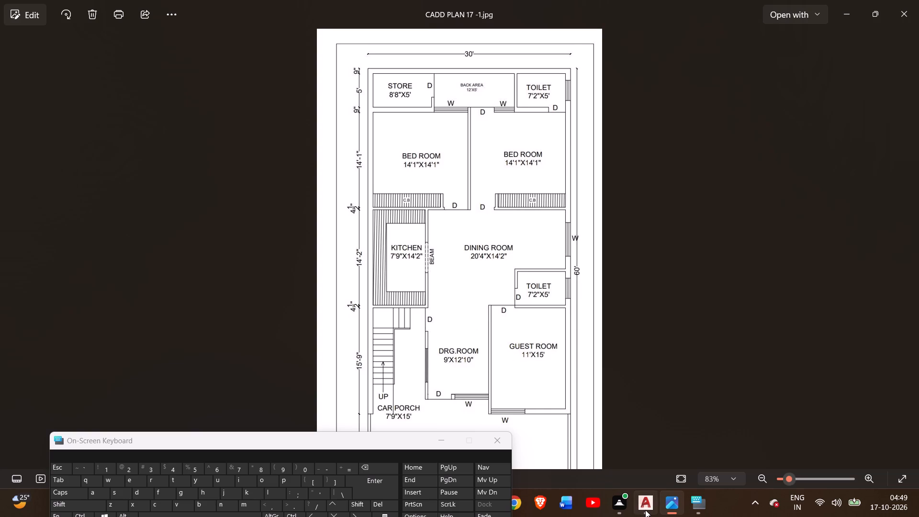
click(645, 508)
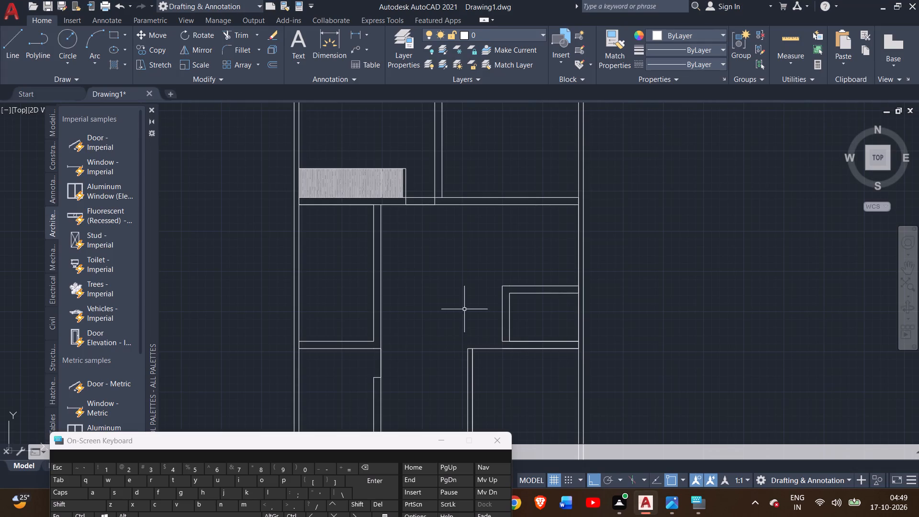
scroll(379, 194, up, 4)
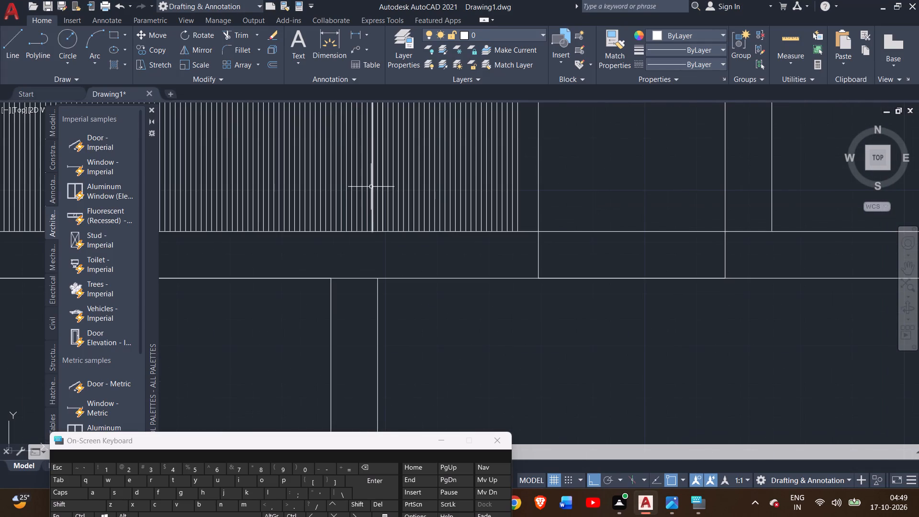
scroll(371, 187, up, 1)
scroll(371, 187, down, 3)
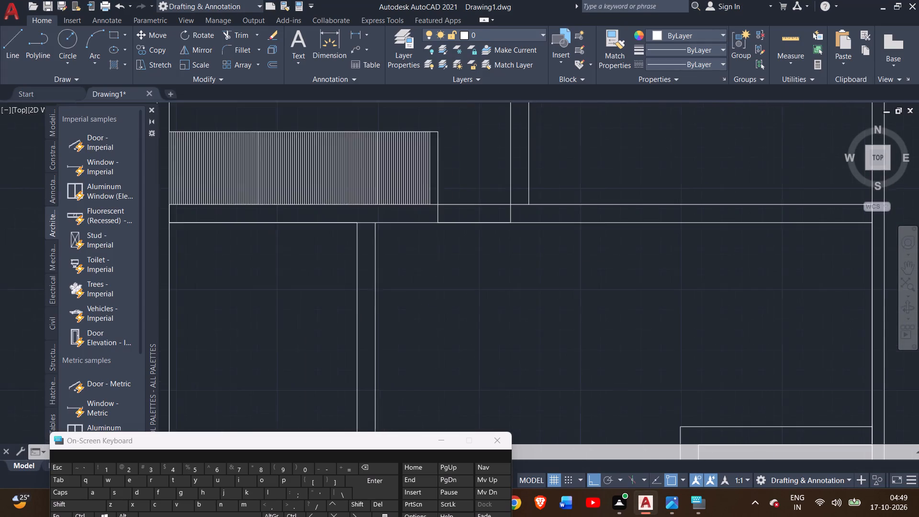
scroll(375, 186, down, 1)
middle_drag(415, 232, 402, 285)
scroll(353, 236, up, 1)
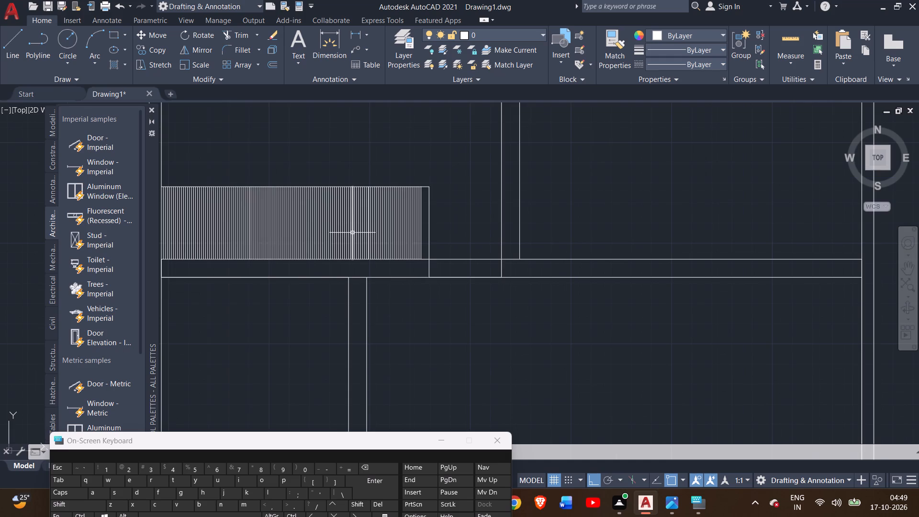
scroll(352, 230, up, 2)
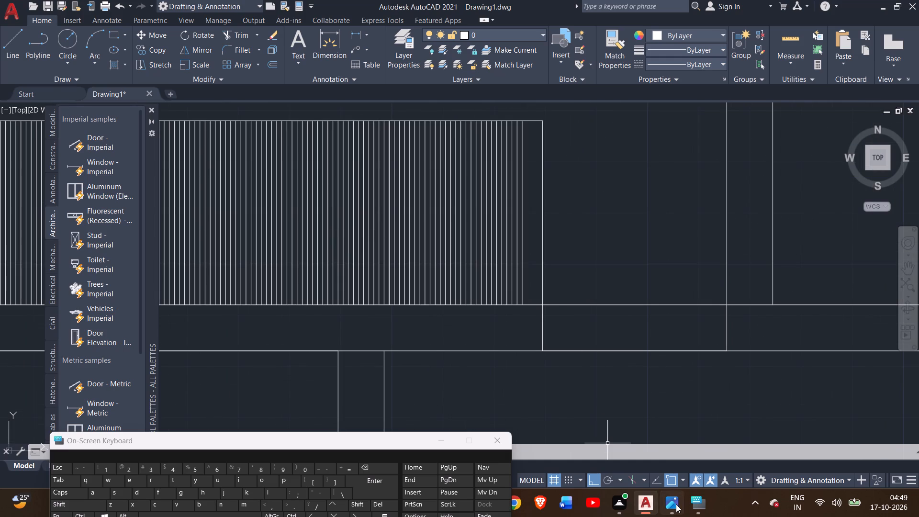
double_click(677, 504)
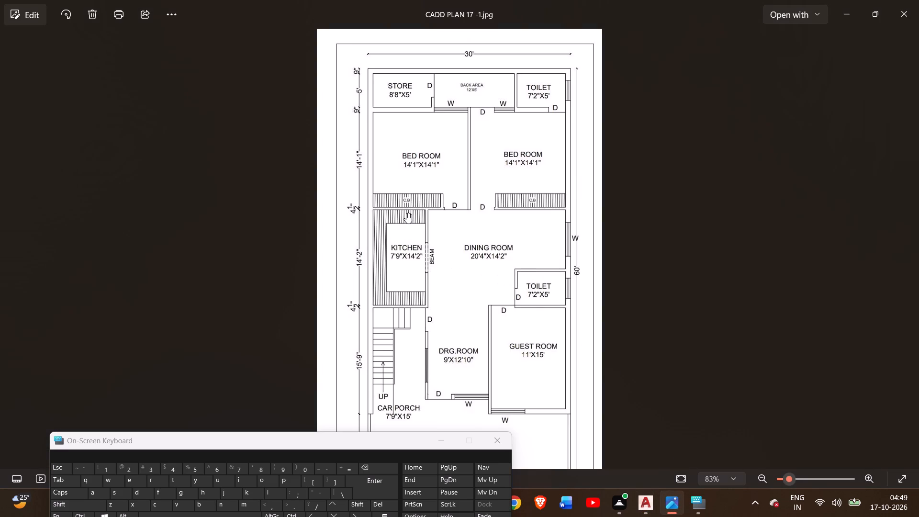
click(646, 498)
Trim both wall lines between the left cupboard's end and the bedroom partition wall to open the left bedroom doorway.
scroll(508, 295, down, 2)
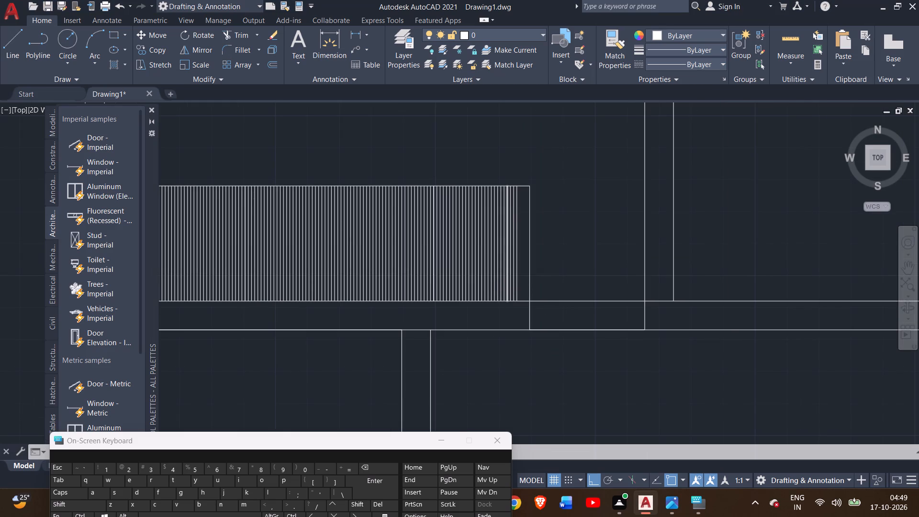
scroll(507, 284, down, 1)
middle_drag(538, 319, 414, 291)
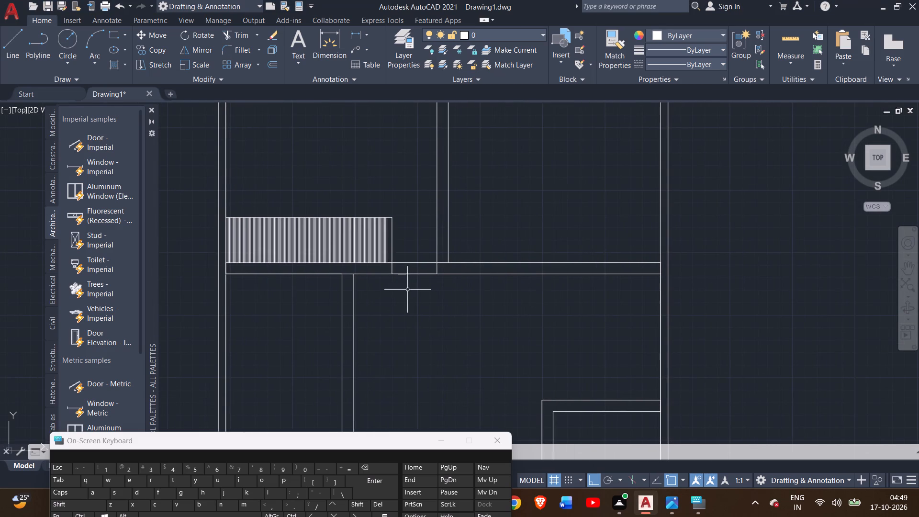
middle_drag(409, 255, 385, 271)
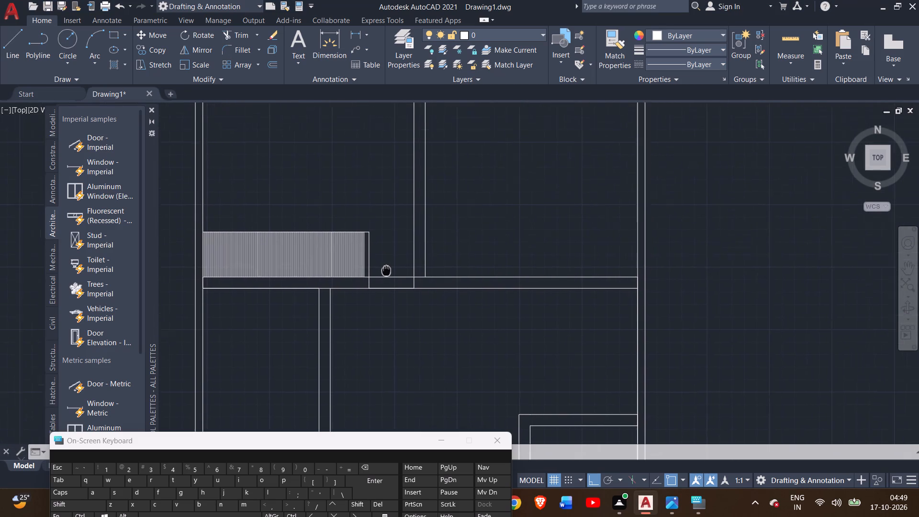
middle_drag(385, 271, 368, 306)
scroll(370, 303, down, 1)
scroll(404, 301, up, 1)
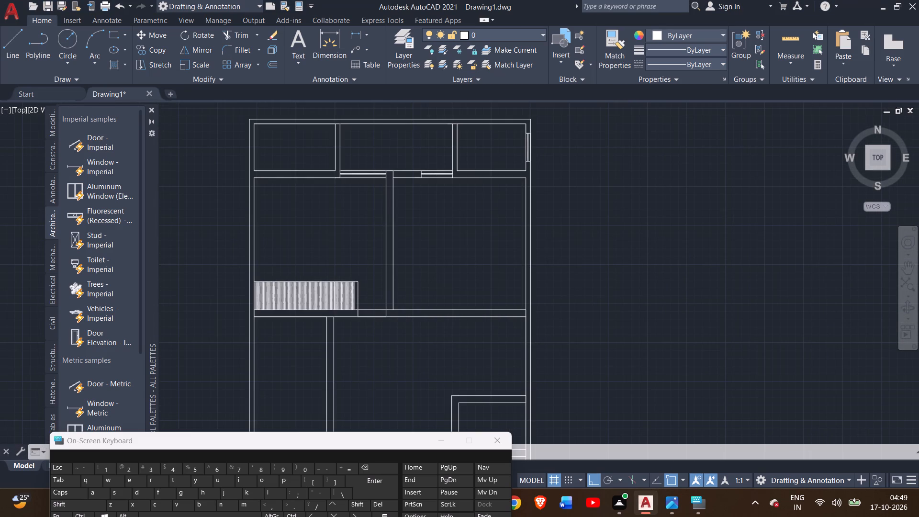
middle_drag(433, 302, 477, 239)
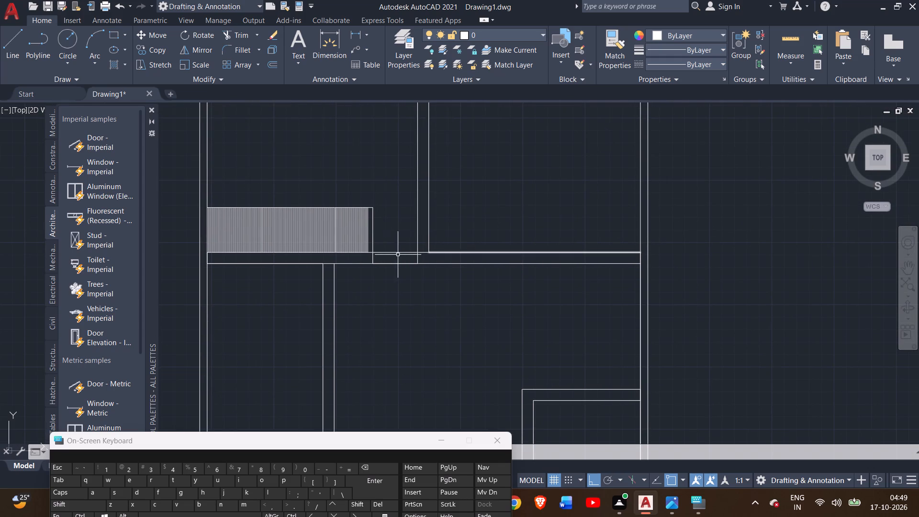
double_click(232, 33)
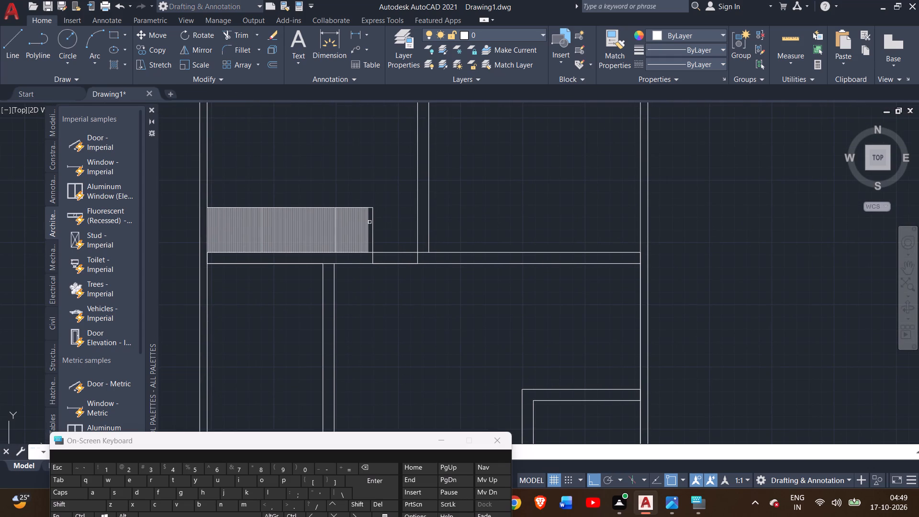
click(398, 253)
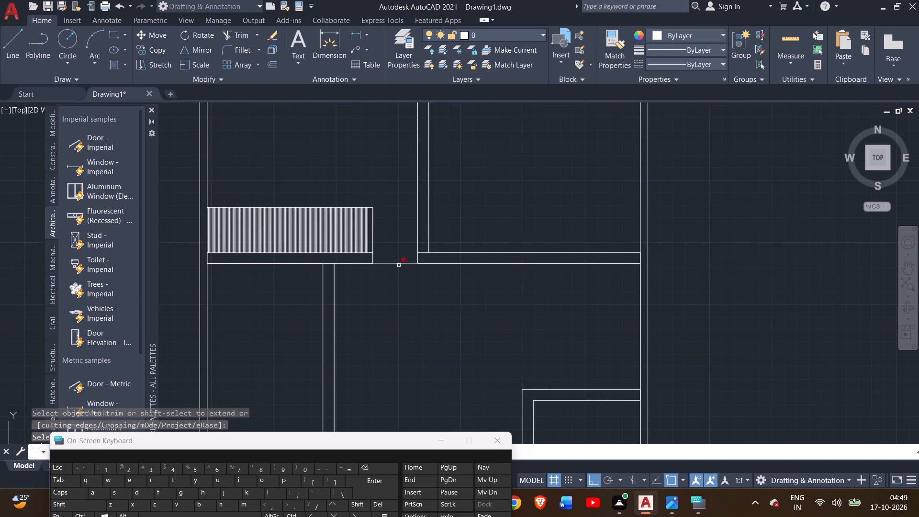
double_click(399, 263)
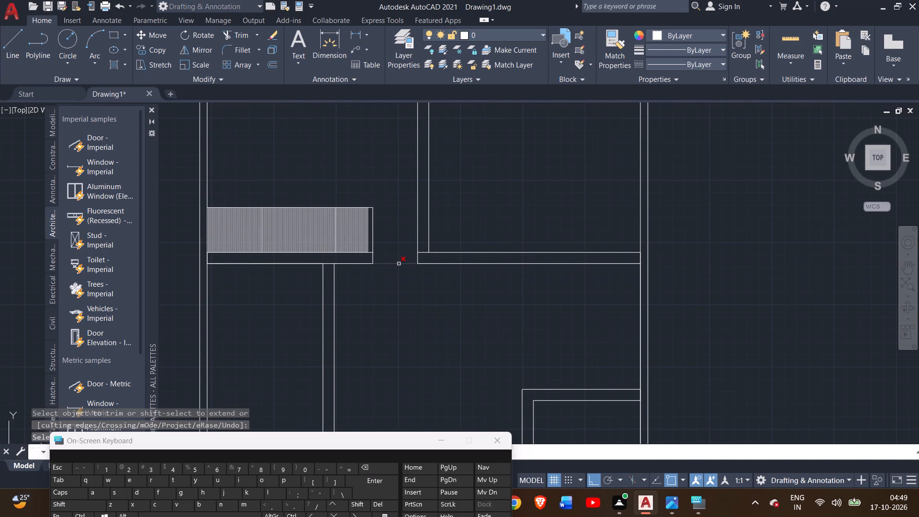
double_click(399, 264)
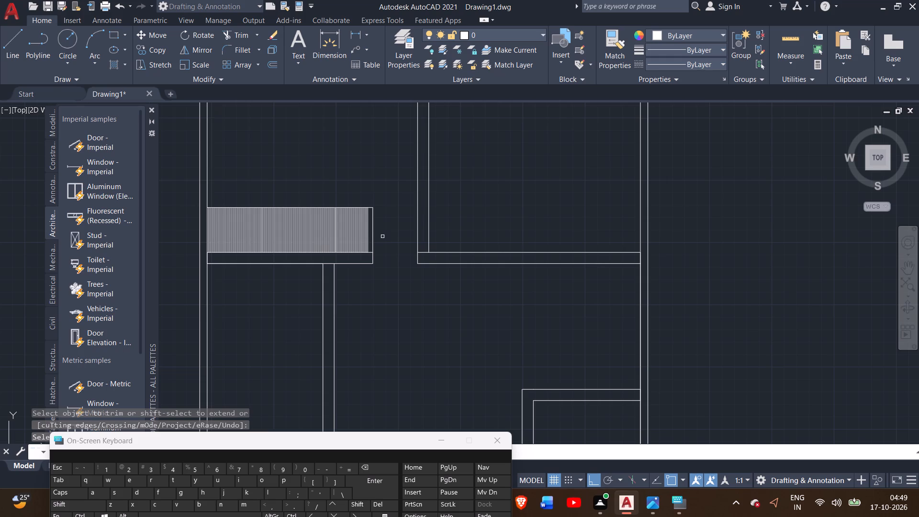
Draw lines from the partition's right face down across the lower wall, 3' along its bottom edge, and back up to its upper edge.
middle_drag(396, 245, 373, 234)
middle_drag(381, 254, 329, 259)
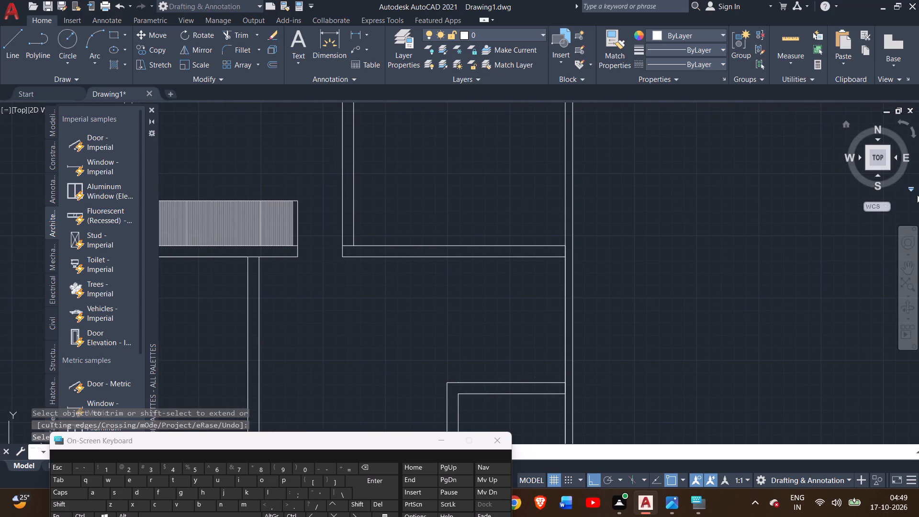
click(11, 51)
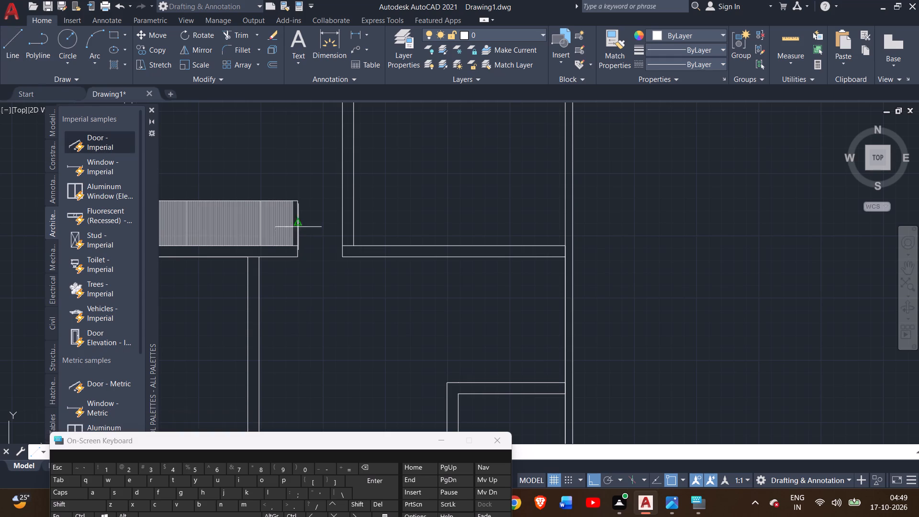
scroll(349, 250, up, 2)
double_click(356, 240)
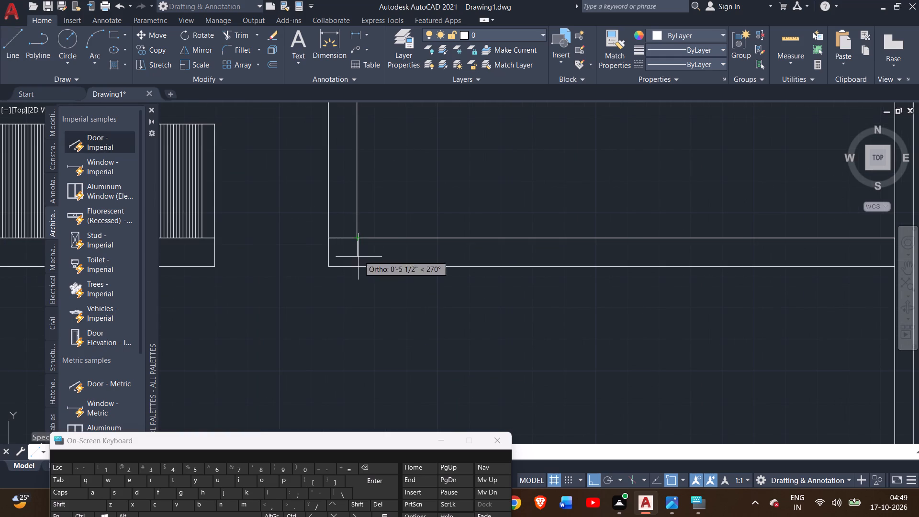
double_click(360, 268)
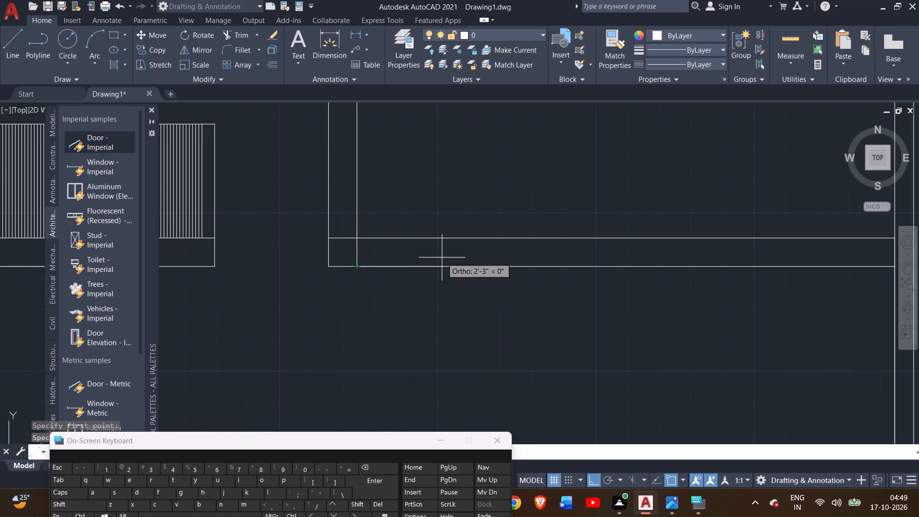
text(3')
key(Return)
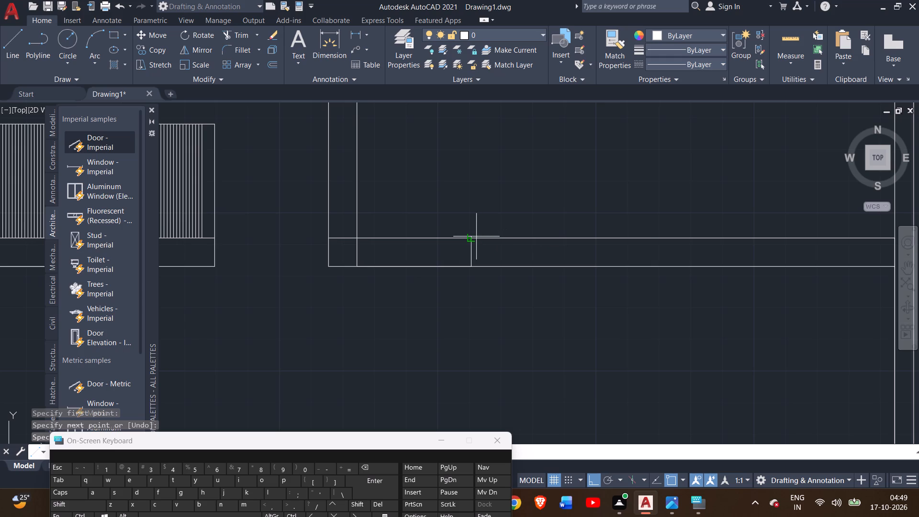
click(474, 239)
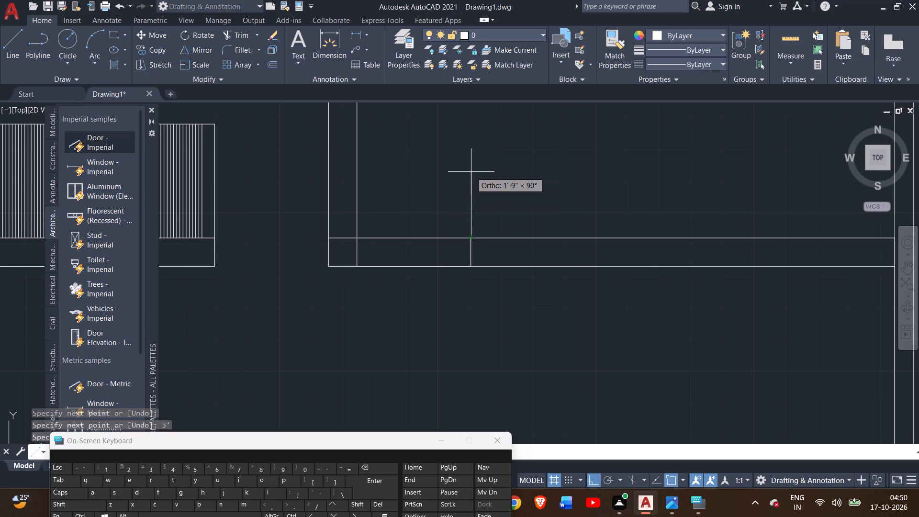
Continue the line 3' up into the right bedroom, 6" toward the outer wall, and back down to the wall, forming the cupboard's end panel.
key(3)
key(apostrophe)
key(Return)
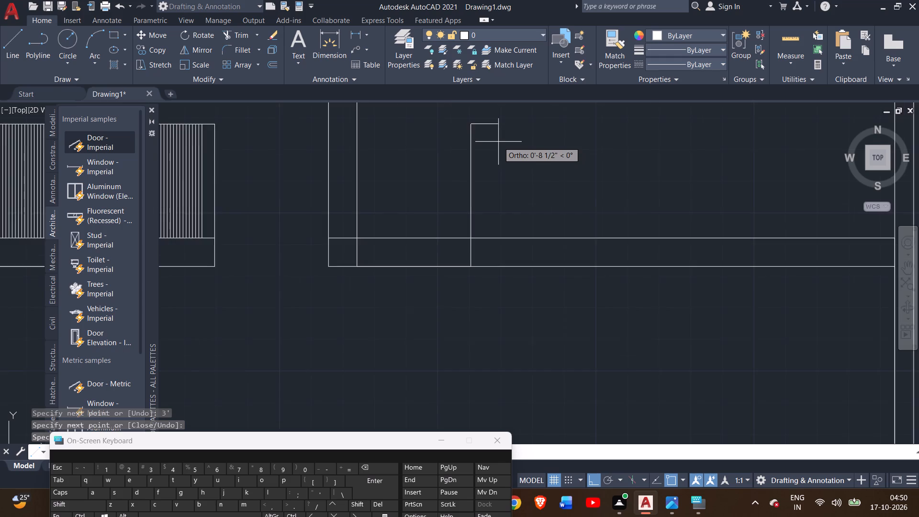
scroll(498, 142, up, 1)
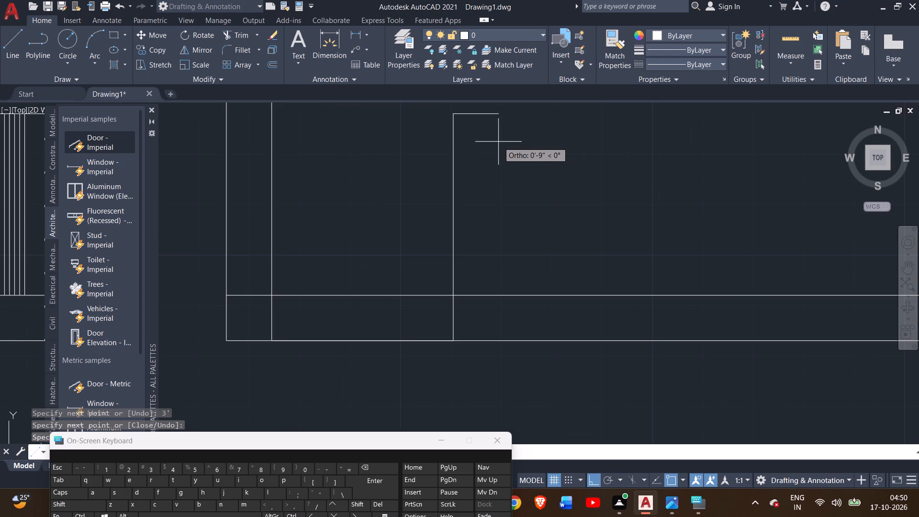
key(6)
key(shift+quotedbl)
key(Return)
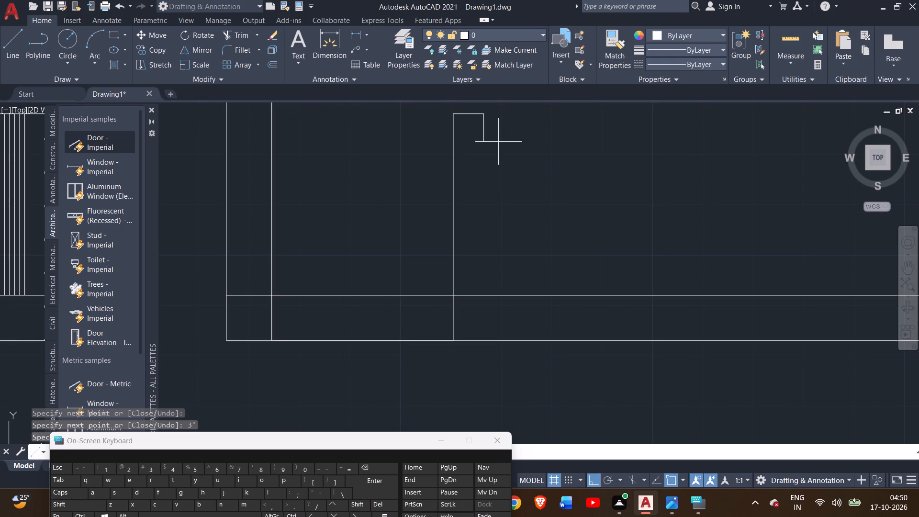
click(485, 295)
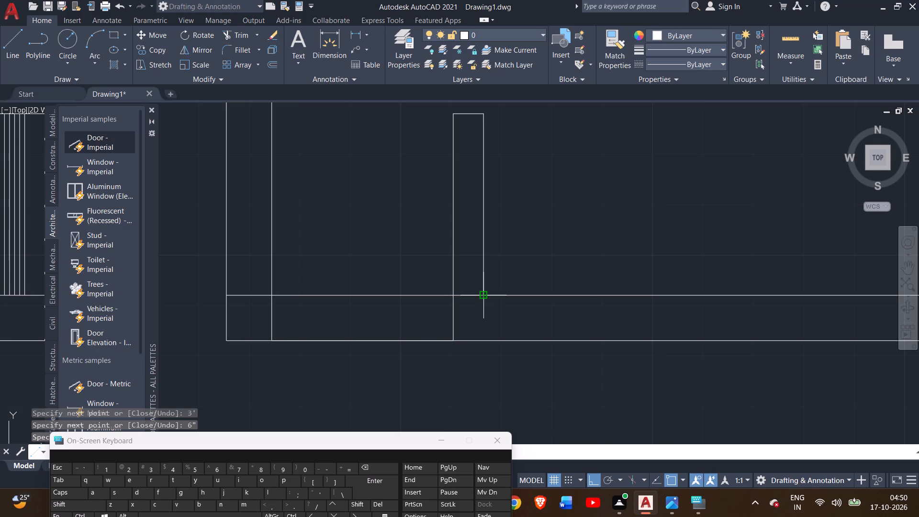
right_click(485, 292)
click(508, 299)
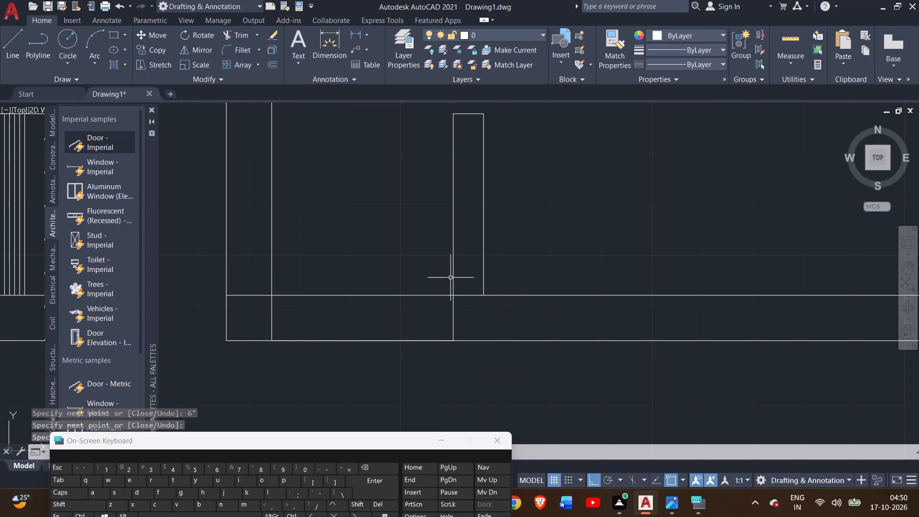
Draw the right cupboard's front line from the end panel's upper outer corner horizontally to the right outer wall's inner face.
scroll(446, 275, down, 3)
click(11, 61)
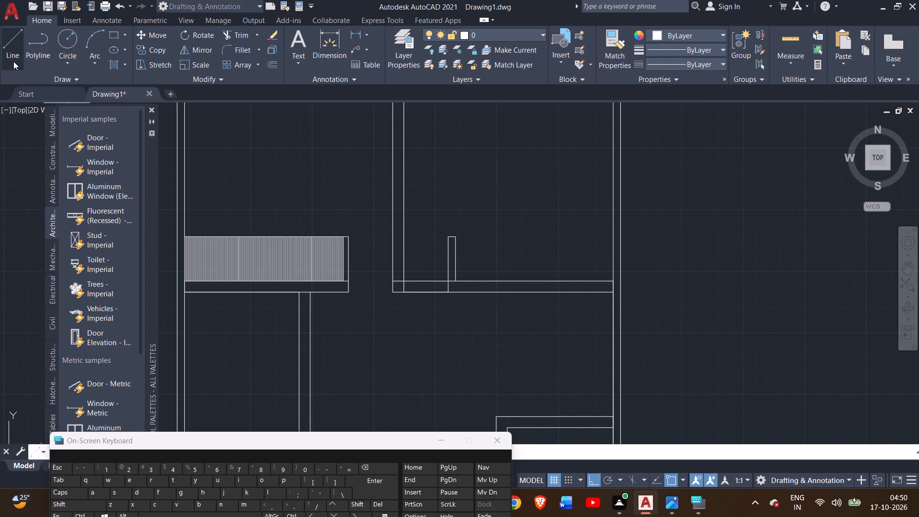
scroll(443, 226, up, 2)
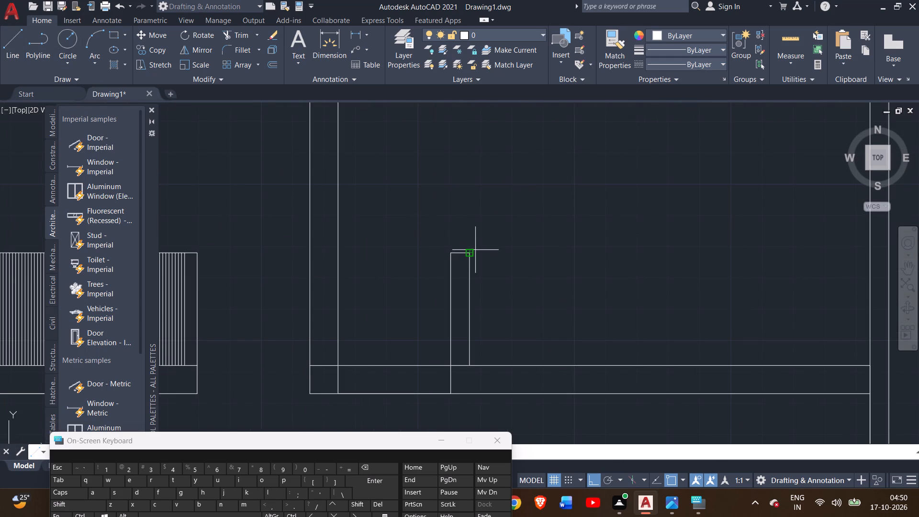
click(467, 253)
scroll(545, 257, down, 1)
middle_drag(545, 257, 390, 242)
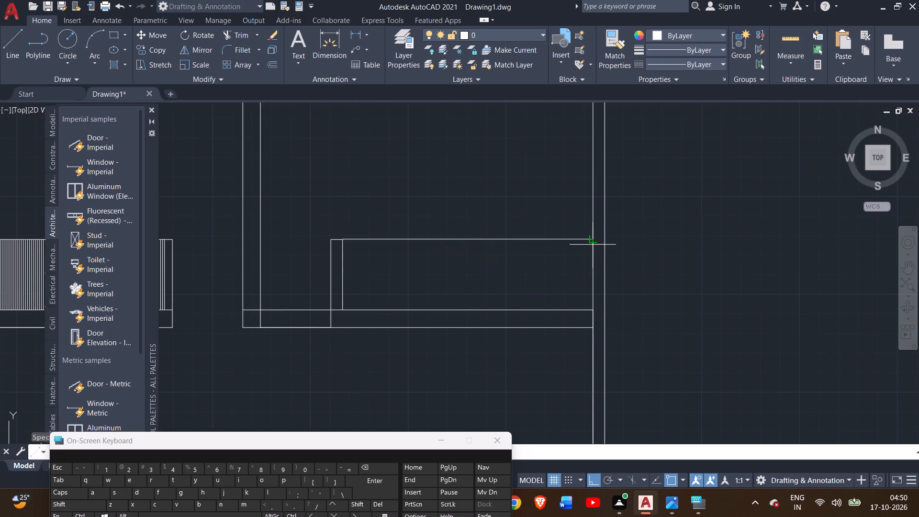
double_click(593, 241)
right_click(588, 246)
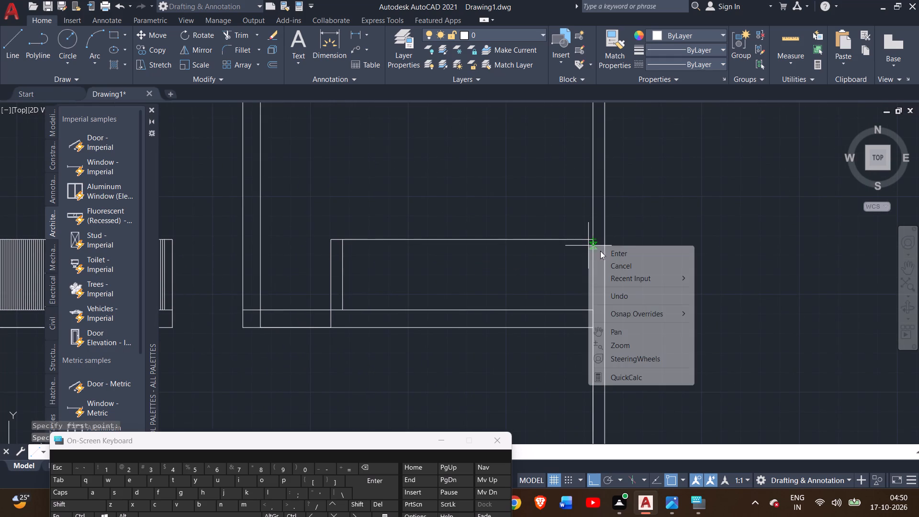
click(600, 251)
Start a Hatch for the right bedroom's cupboard and open the hatch type choices.
scroll(560, 269, down, 3)
scroll(548, 273, up, 2)
middle_drag(545, 271, 543, 270)
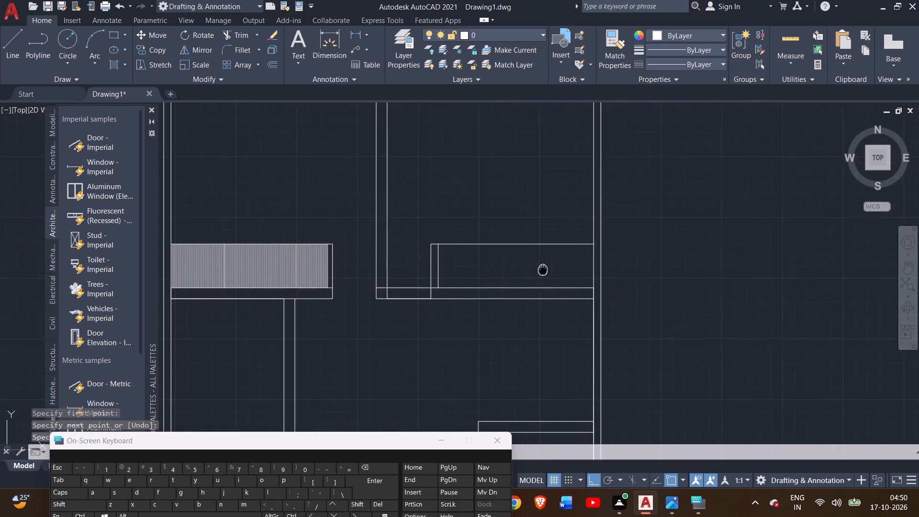
middle_drag(543, 270, 530, 235)
scroll(438, 224, up, 2)
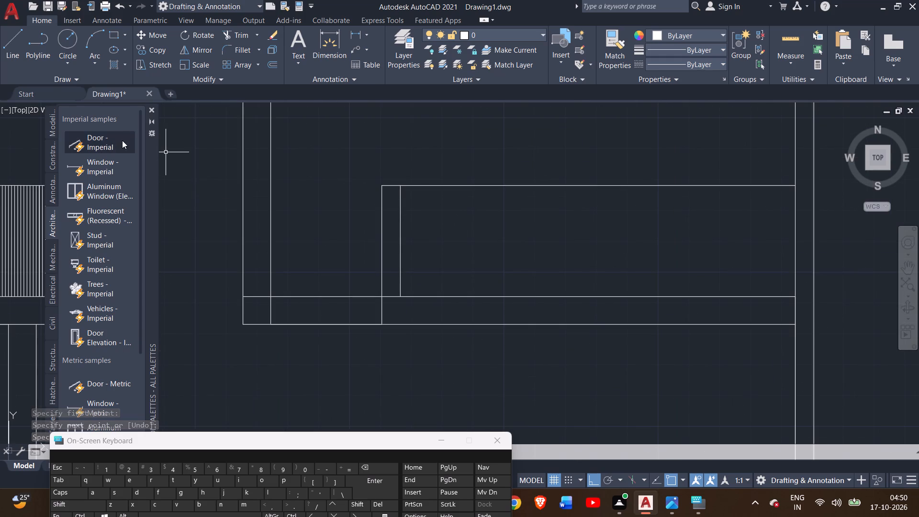
double_click(115, 67)
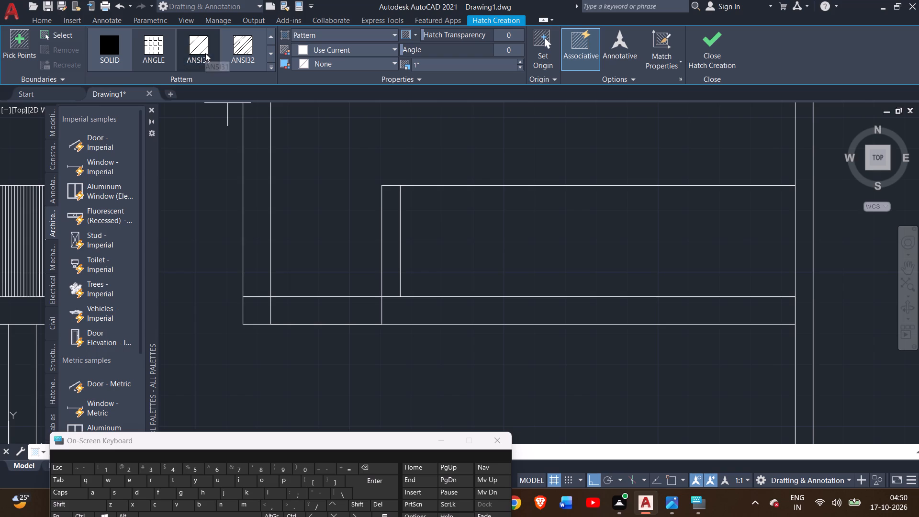
double_click(295, 36)
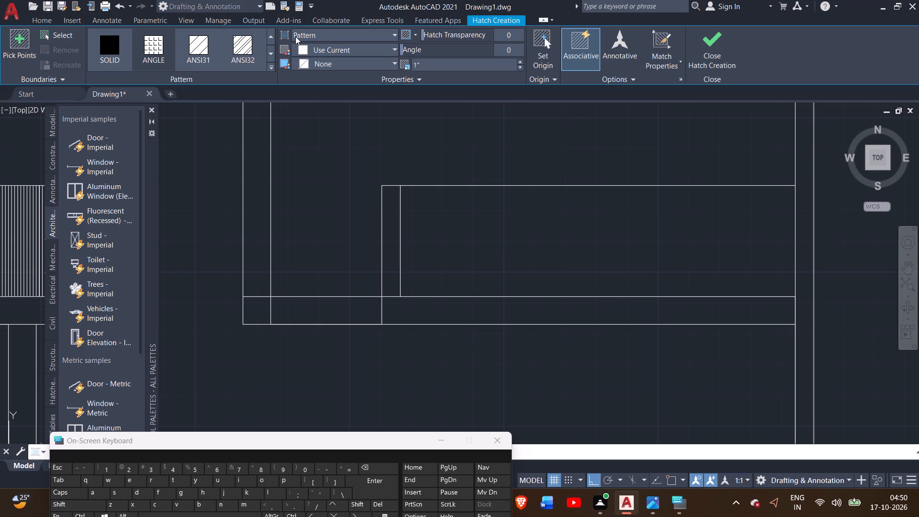
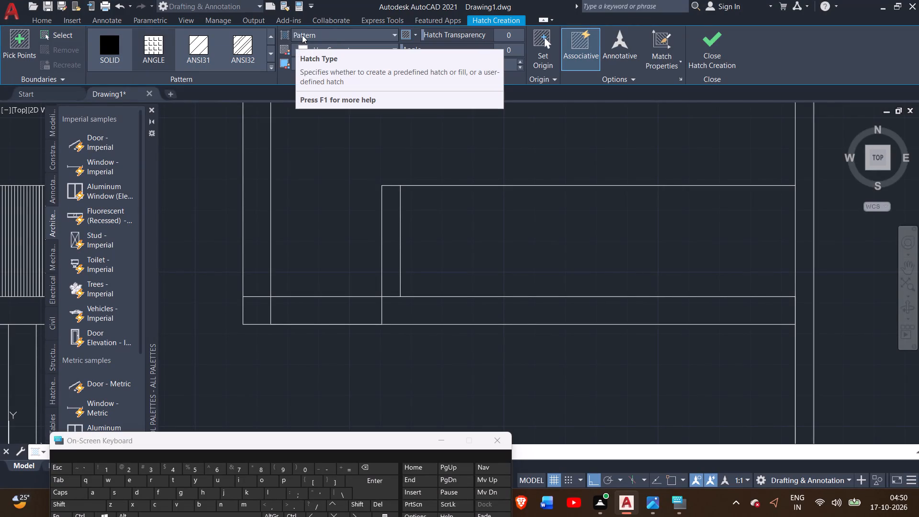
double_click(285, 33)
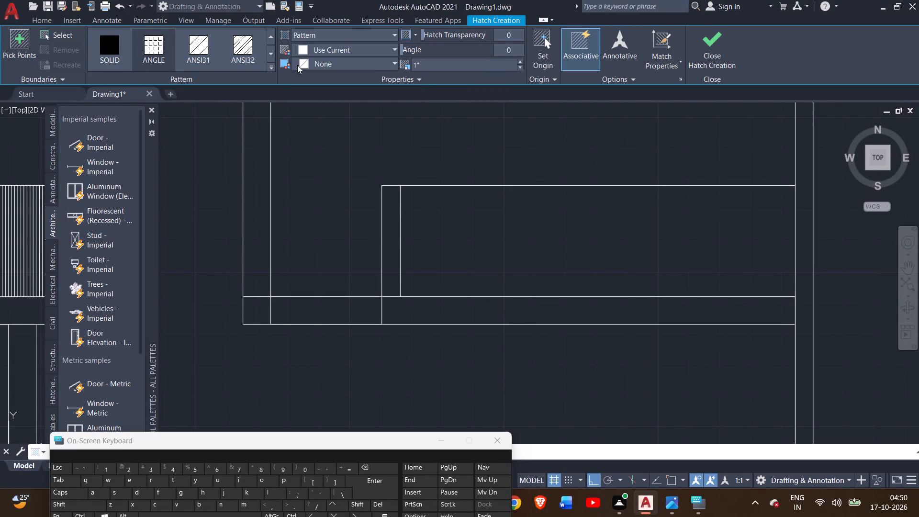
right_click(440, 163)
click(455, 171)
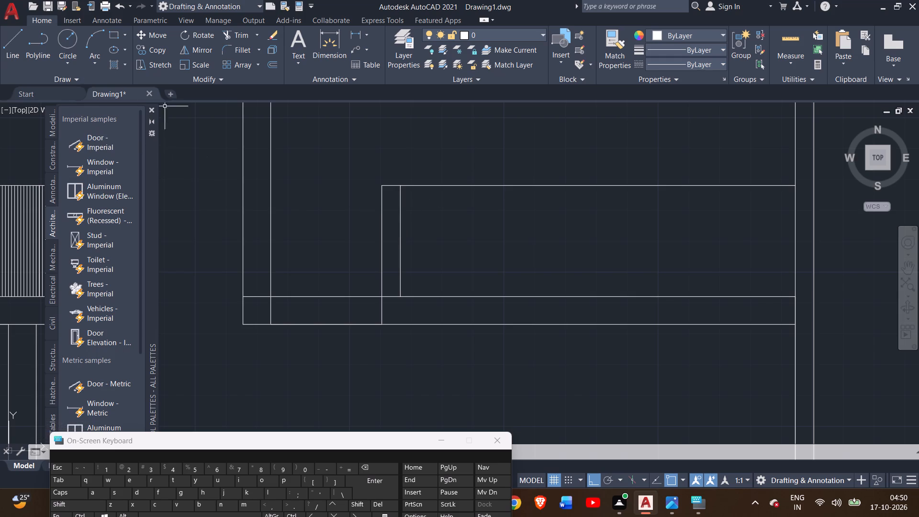
Offset the short vertical line inside the horizontal rectangle by 1" to the right, making three successive evenly spaced copies.
click(400, 212)
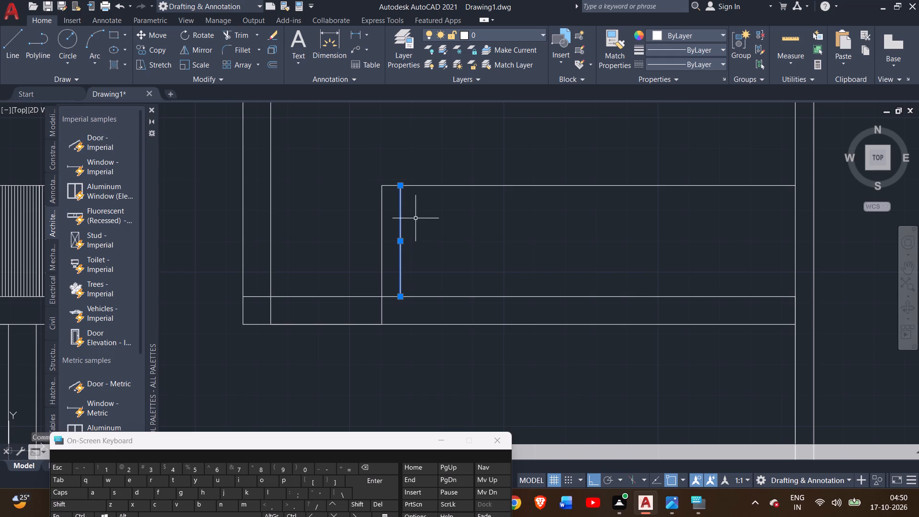
text(off)
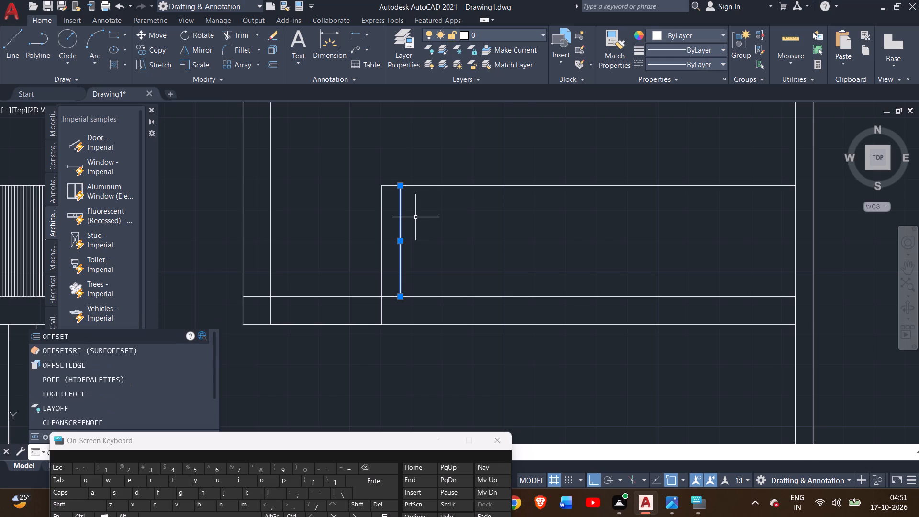
key(Return)
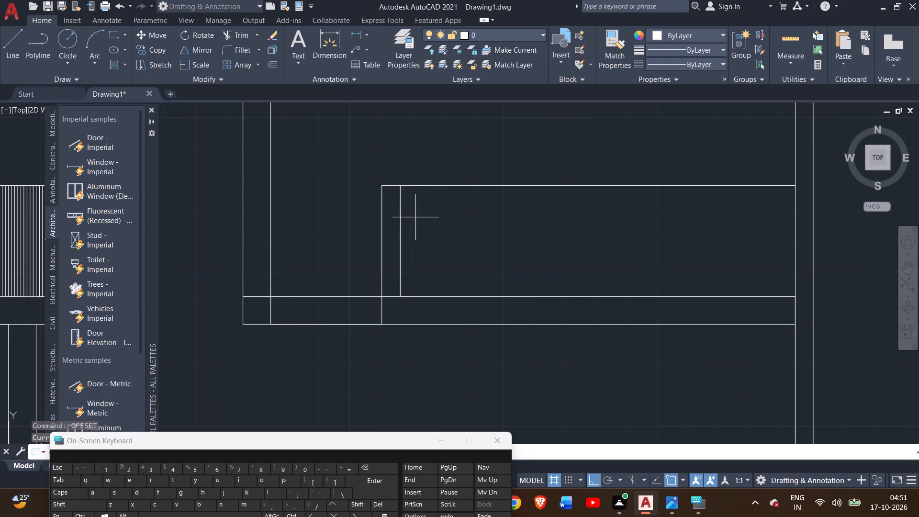
key(1)
key(shift+quotedbl)
key(Return)
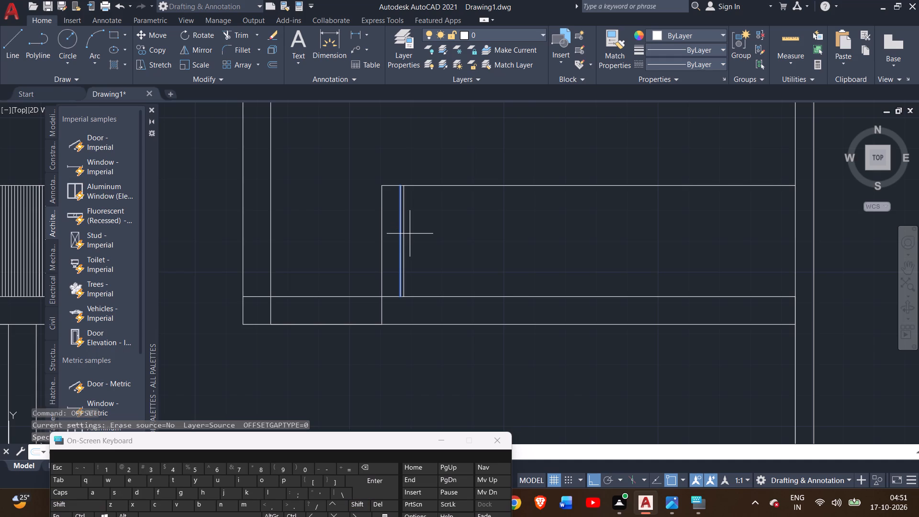
scroll(413, 236, up, 3)
click(409, 243)
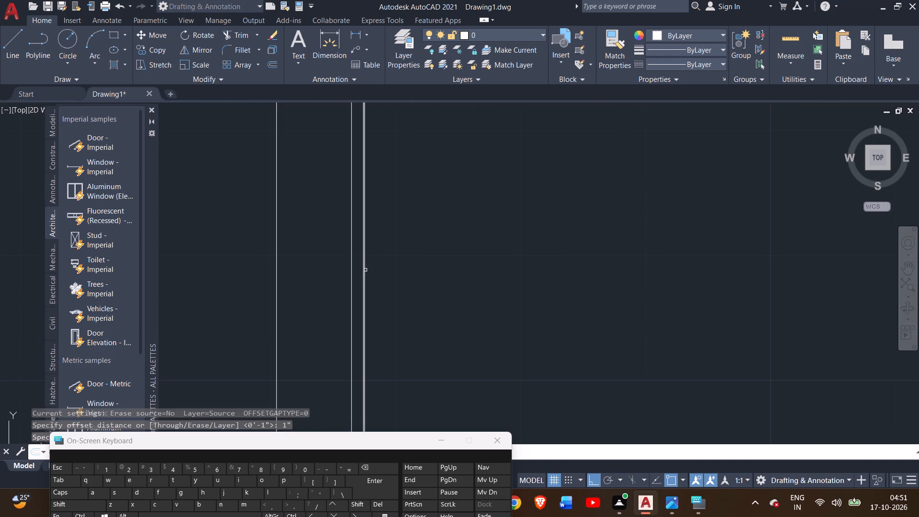
click(365, 270)
click(386, 270)
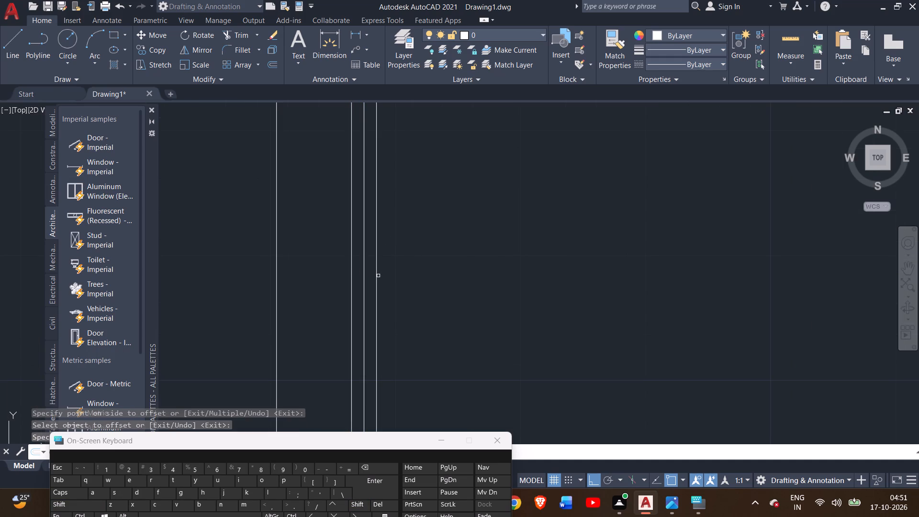
click(378, 276)
double_click(394, 278)
Add four more vertical lines at the 1" offset, each to the right of the previous last line.
click(389, 277)
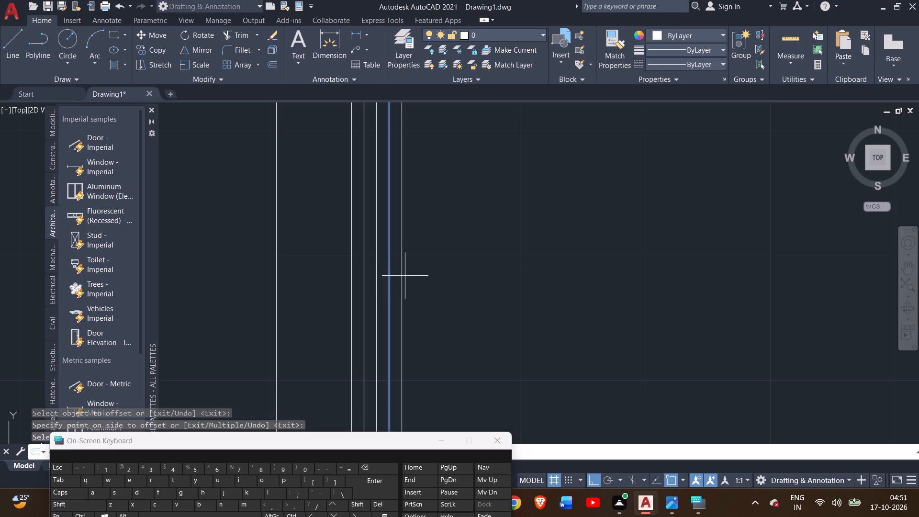
click(405, 276)
triple_click(403, 276)
click(416, 277)
click(416, 279)
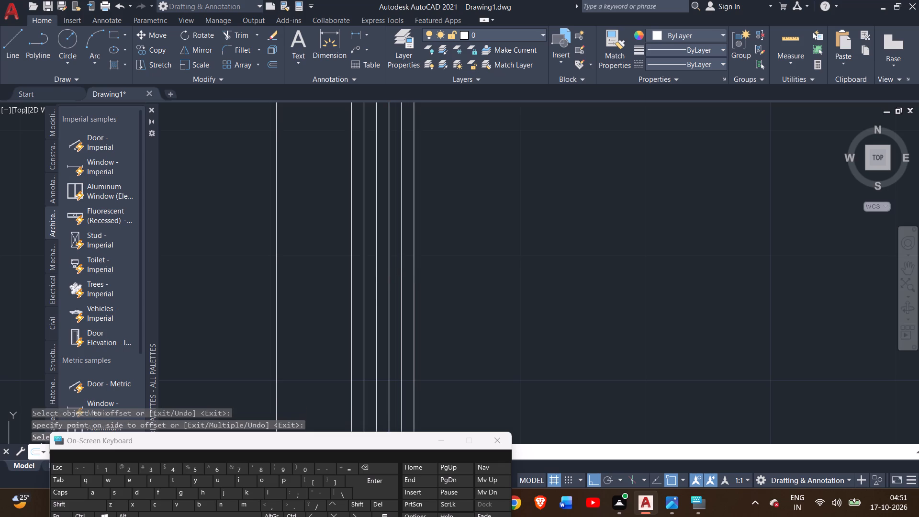
click(411, 282)
click(413, 277)
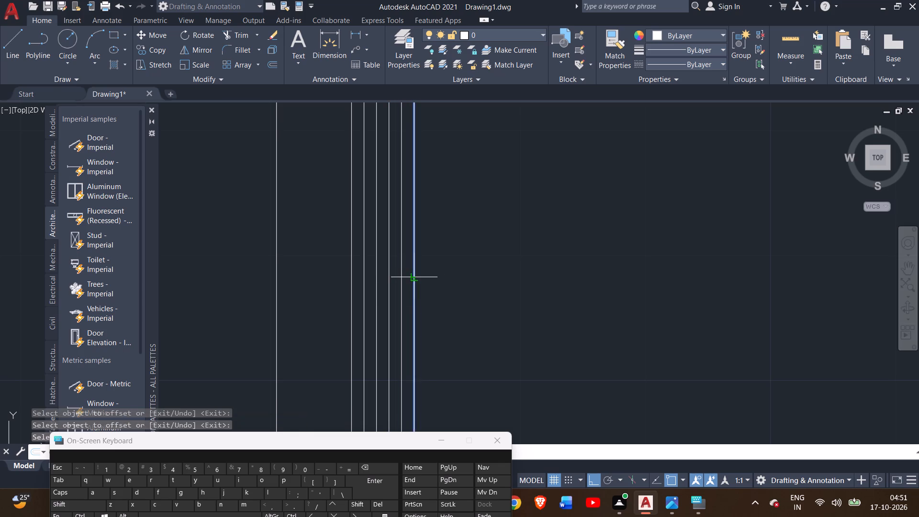
click(433, 268)
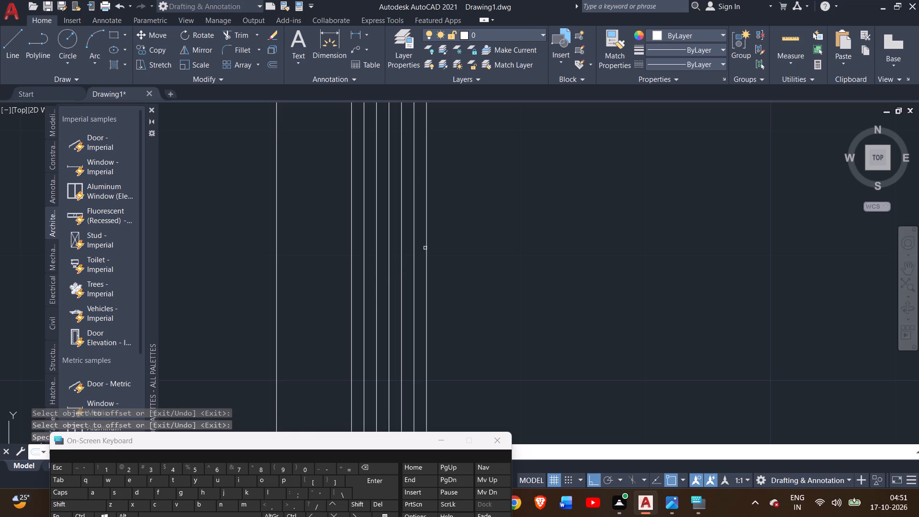
click(427, 244)
click(446, 244)
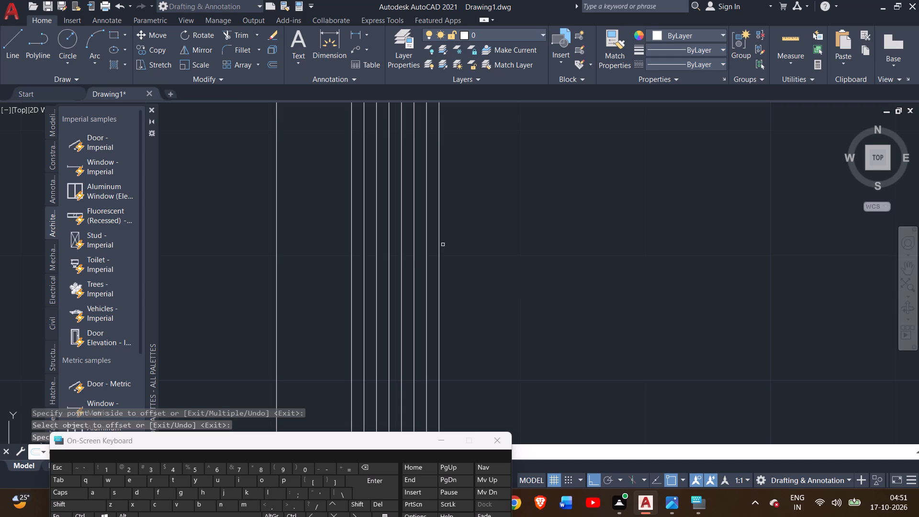
Continue the row of vertical lines rightward with six more 1" offsets, each taken from the newest line.
click(440, 247)
click(448, 247)
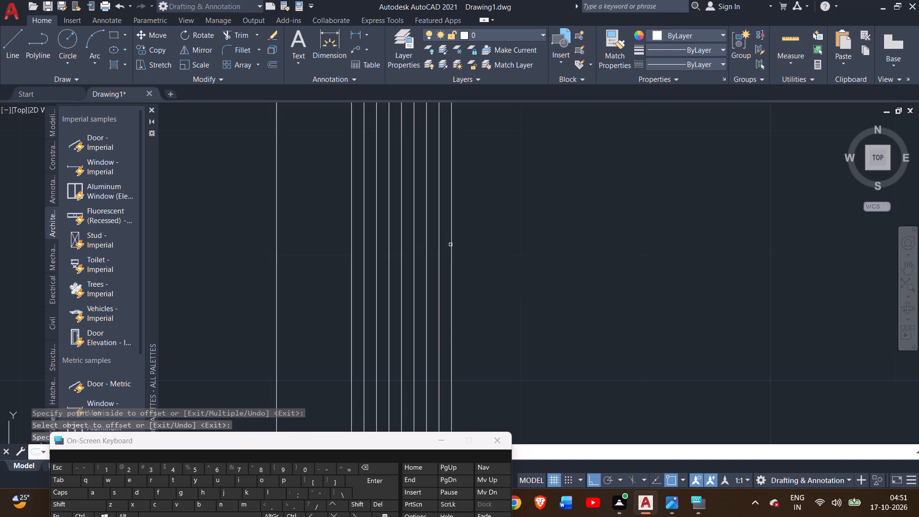
click(452, 242)
click(461, 242)
click(463, 242)
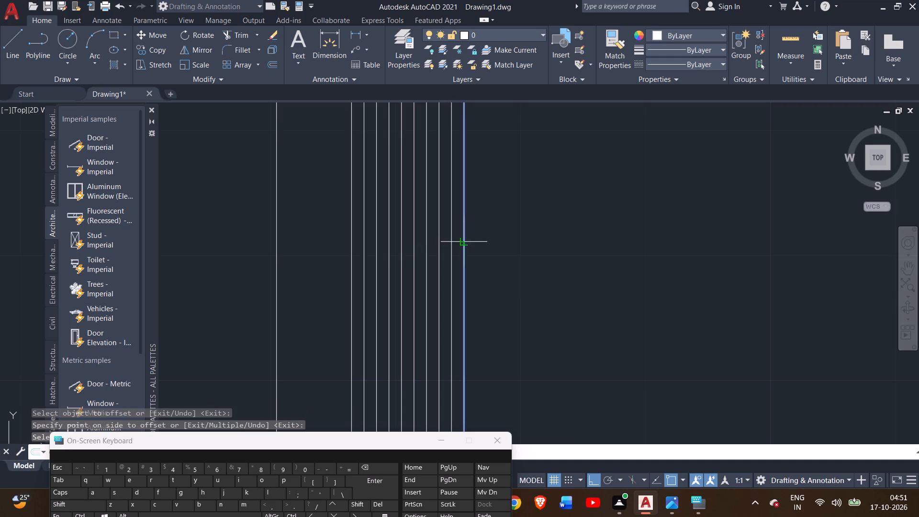
click(472, 241)
click(476, 239)
click(495, 239)
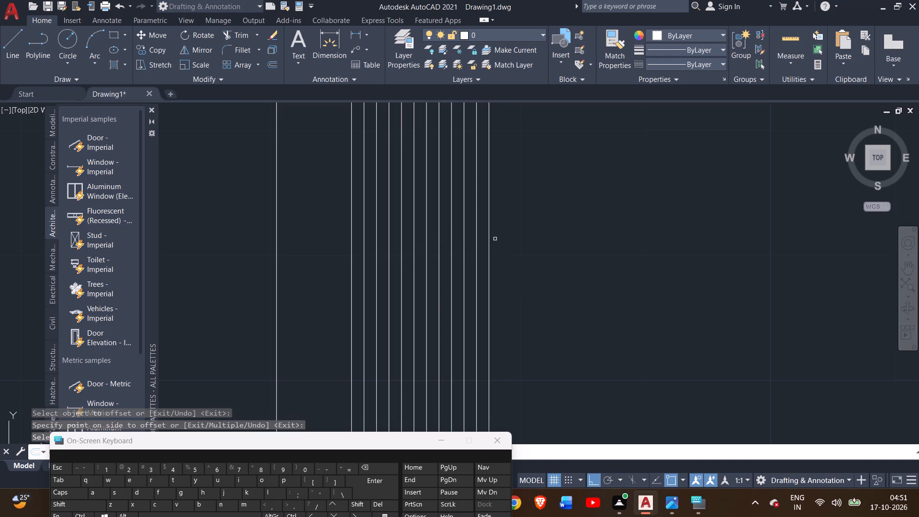
click(490, 240)
click(499, 239)
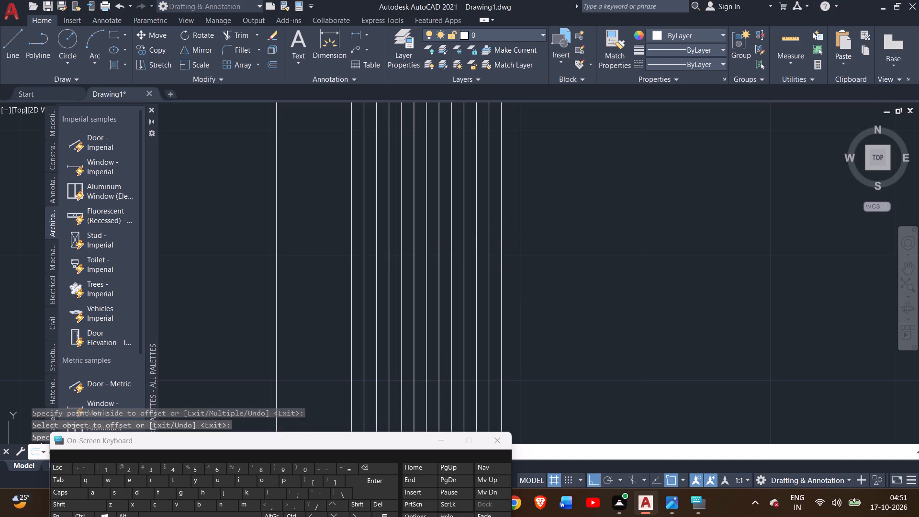
click(502, 237)
click(514, 237)
click(514, 237)
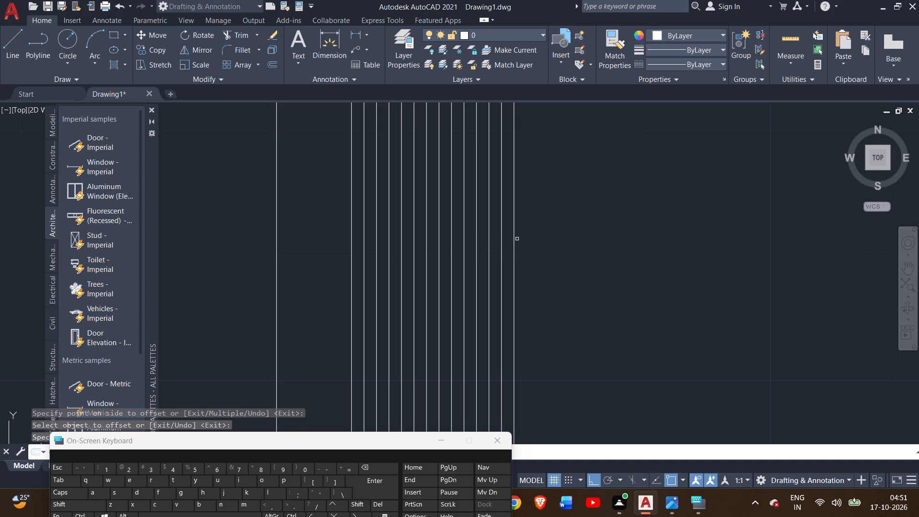
Extend the vertical line pattern with five further 1" offsets to the right of the last line.
click(514, 241)
click(525, 242)
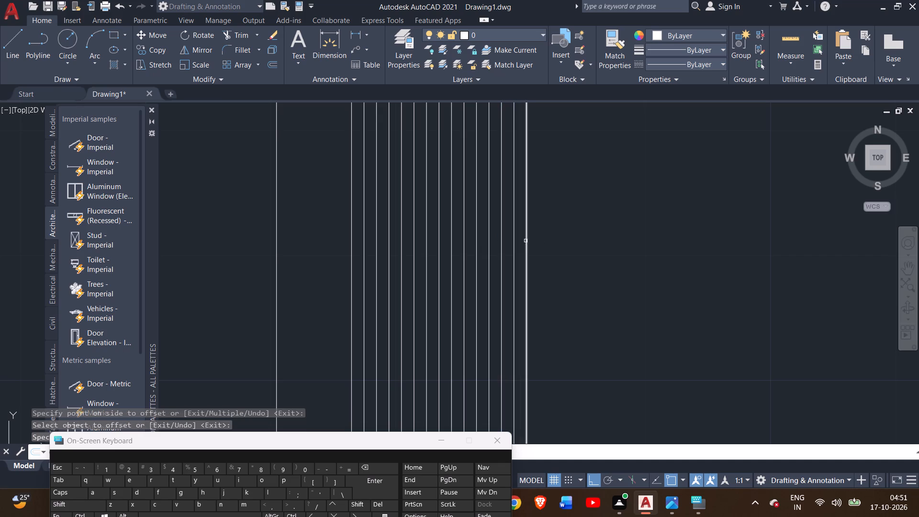
click(527, 239)
click(561, 240)
click(541, 247)
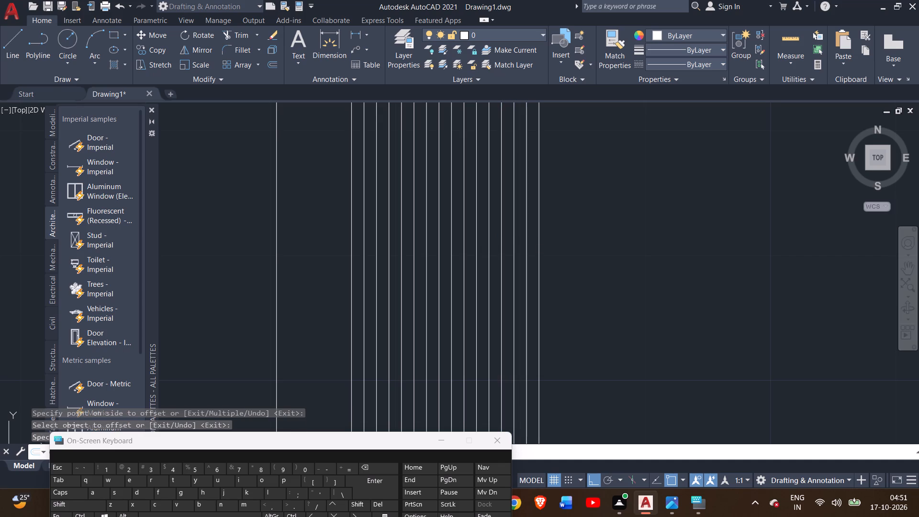
click(540, 249)
click(554, 252)
click(550, 251)
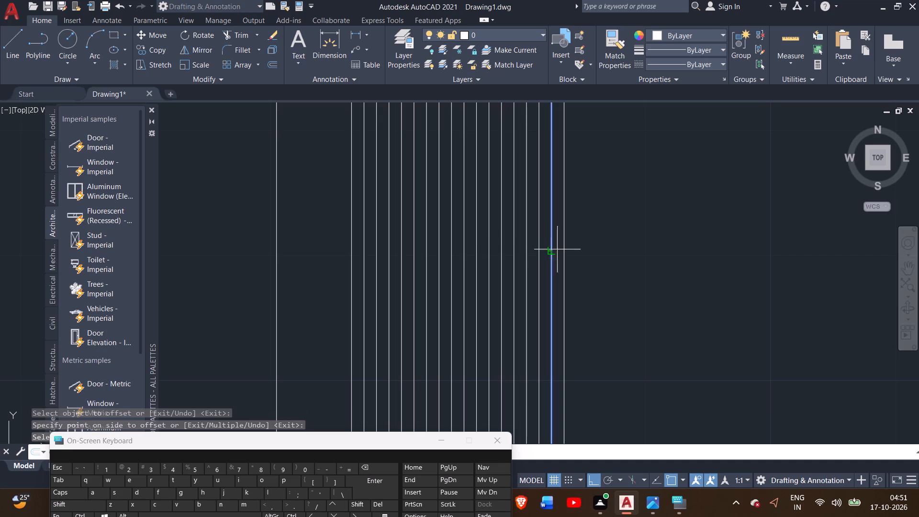
click(560, 249)
click(563, 246)
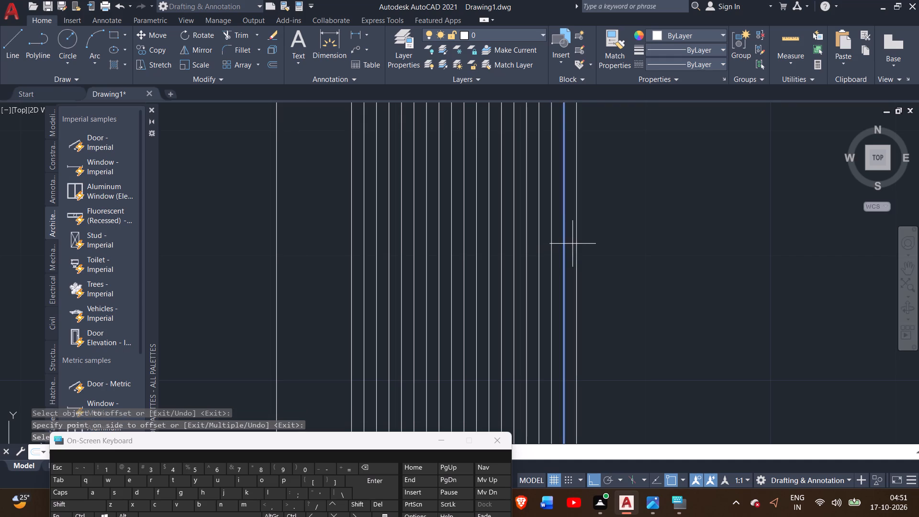
double_click(572, 244)
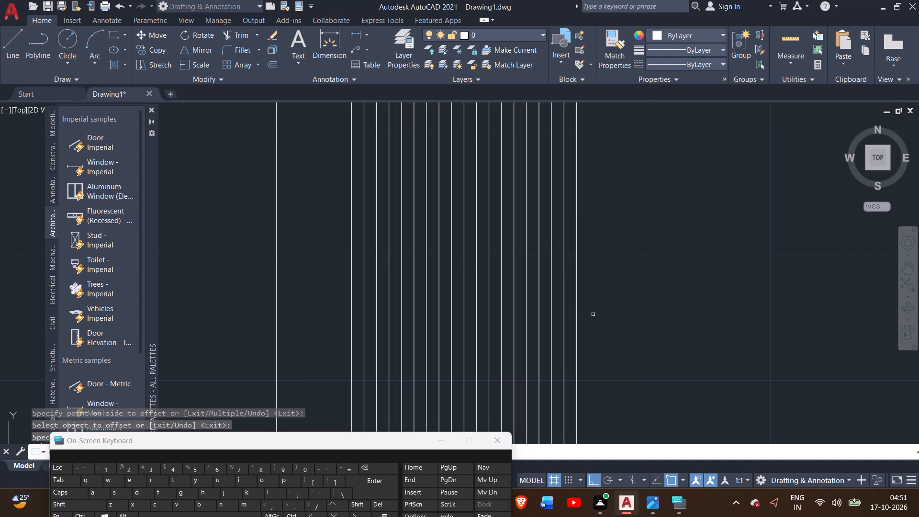
Offset the rightmost vertical line of the row by 1" six more times, progressing toward the rectangle's right end.
middle_drag(601, 306, 430, 266)
scroll(407, 275, up, 3)
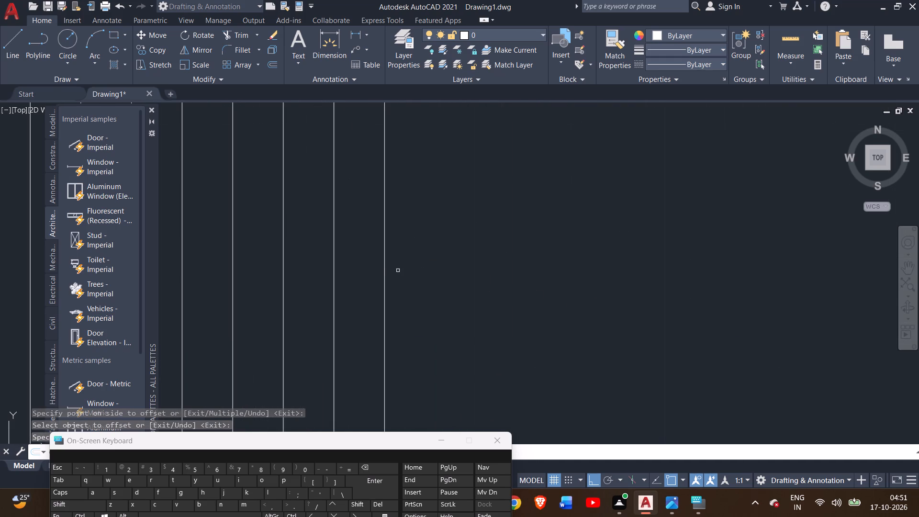
double_click(386, 258)
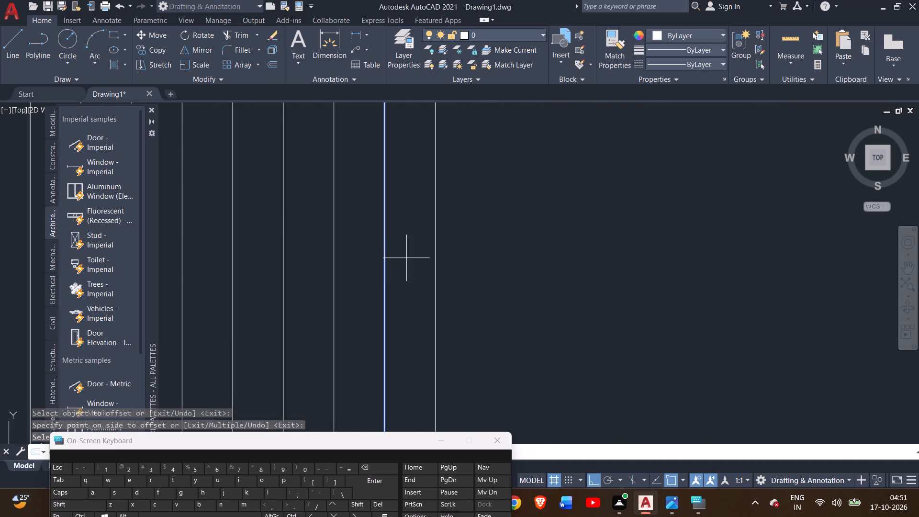
click(406, 258)
double_click(436, 256)
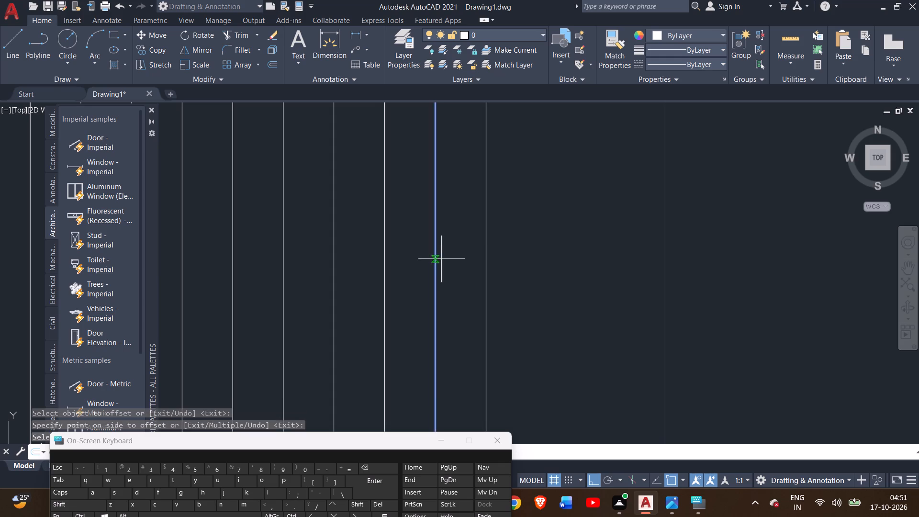
click(449, 260)
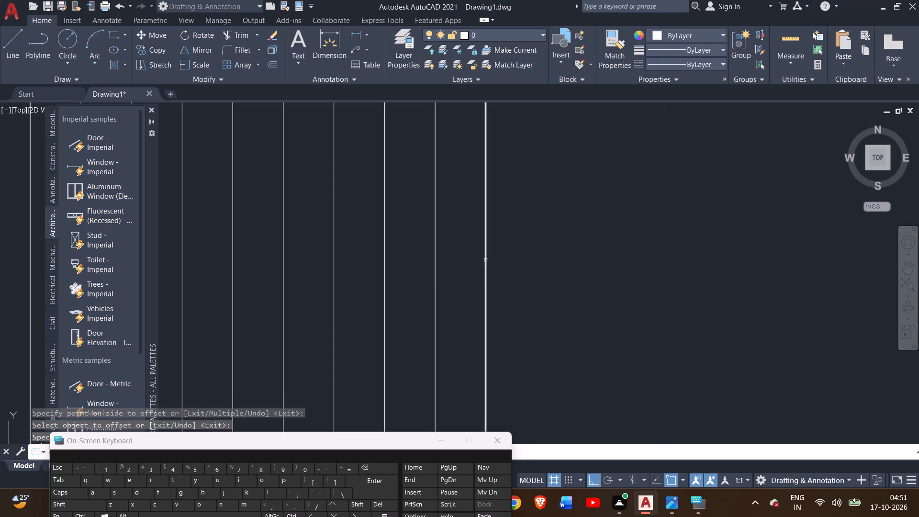
click(485, 260)
click(503, 265)
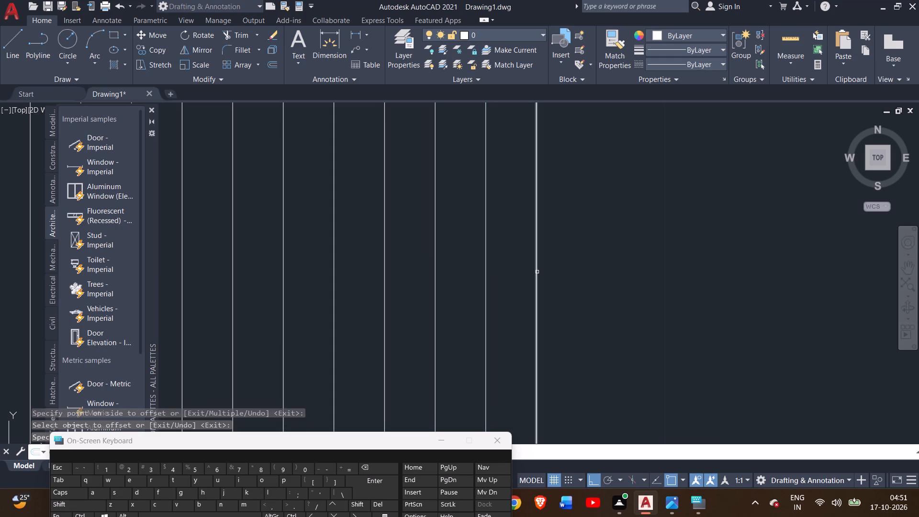
click(537, 272)
click(559, 281)
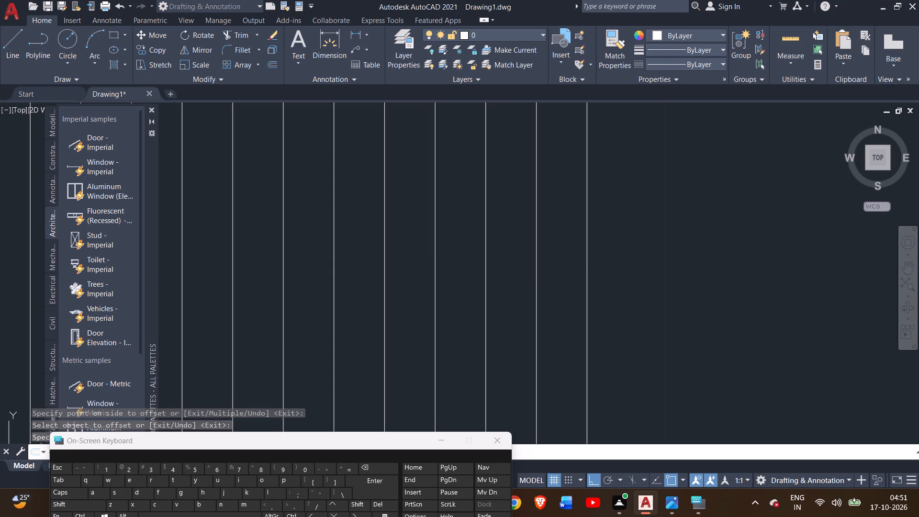
click(587, 270)
click(605, 276)
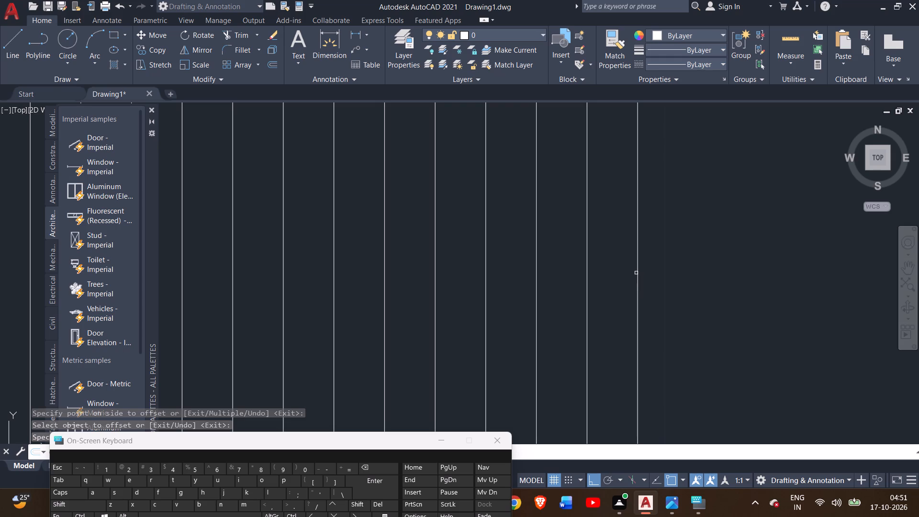
click(638, 269)
click(649, 270)
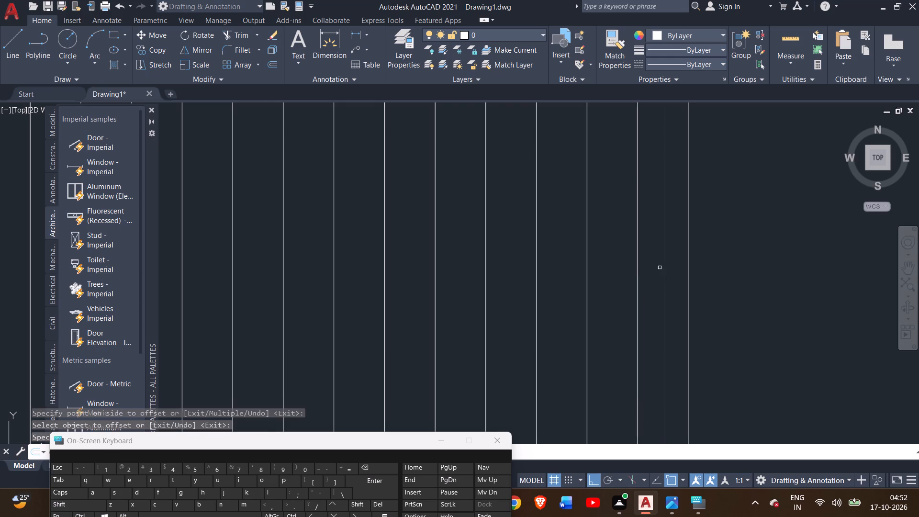
Offset the rightmost vertical line of the row by 1" to the right, repeating from each newest line for four lines.
scroll(664, 273, down, 1)
middle_drag(661, 278, 357, 251)
scroll(406, 251, up, 1)
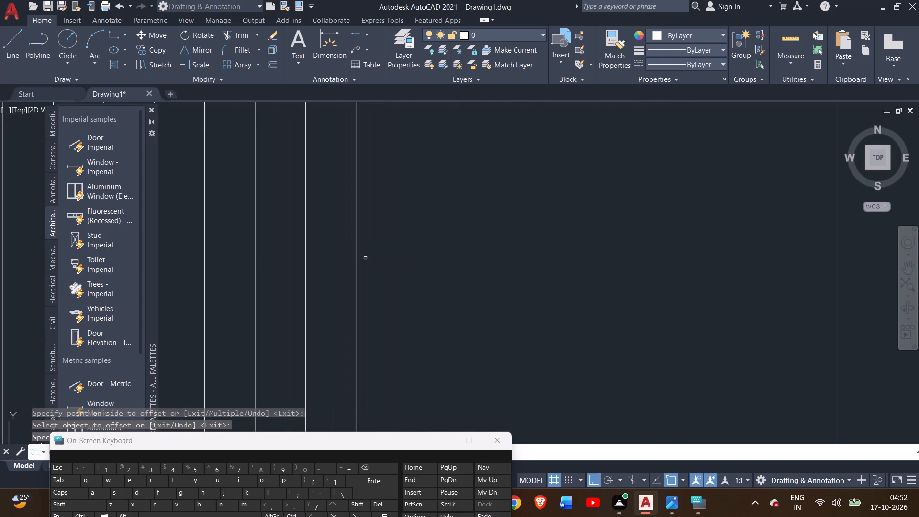
click(356, 248)
click(392, 247)
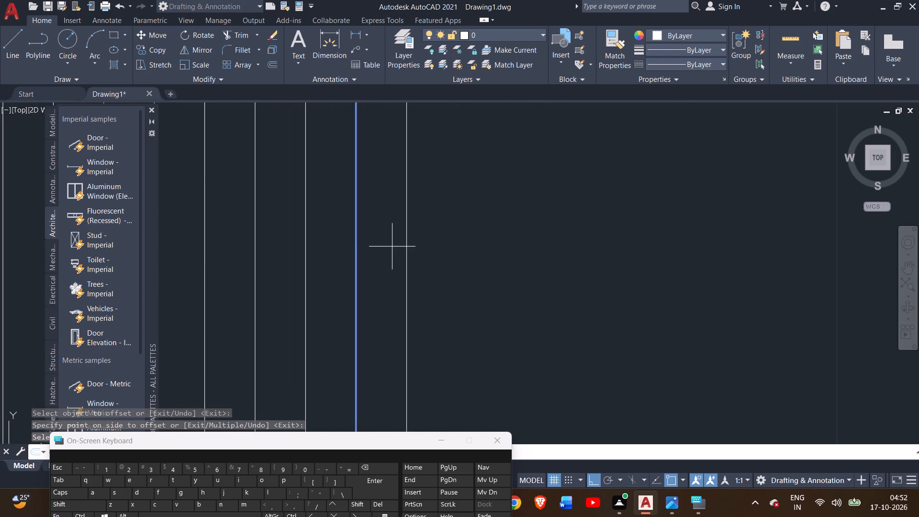
click(407, 245)
click(473, 249)
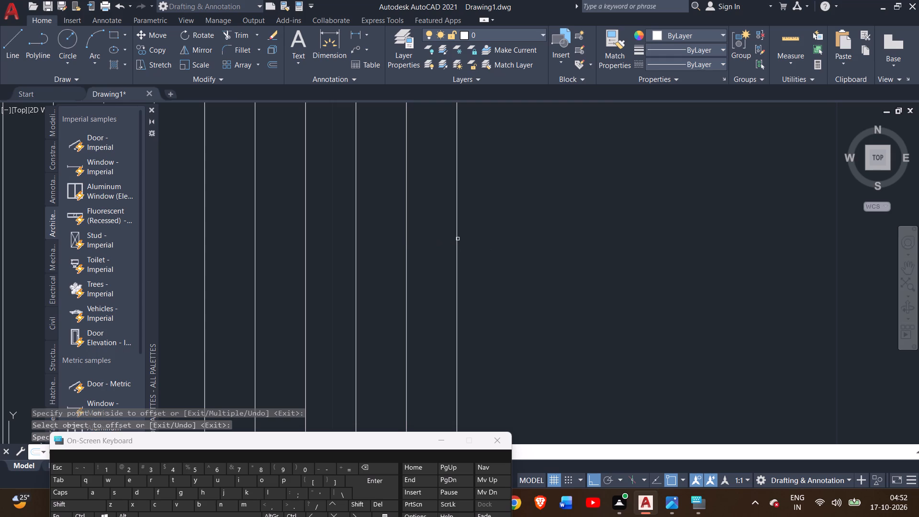
click(457, 239)
click(492, 241)
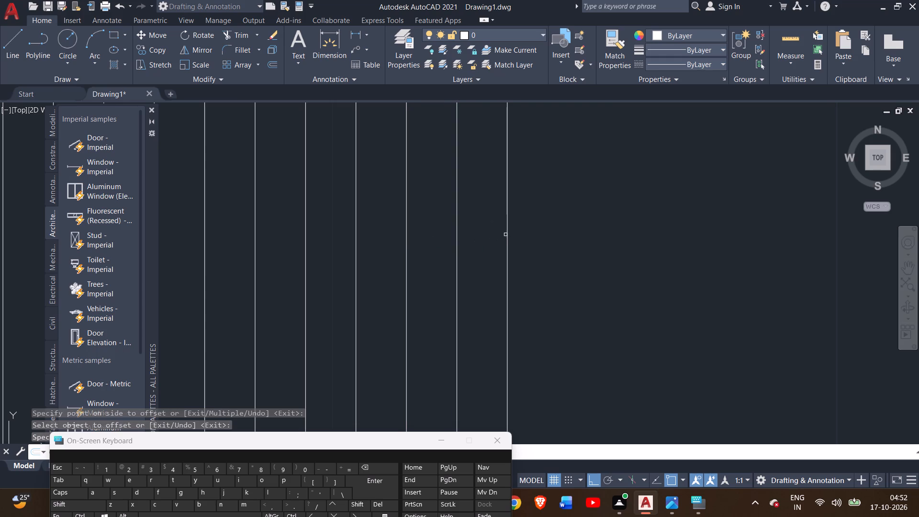
click(509, 234)
click(556, 236)
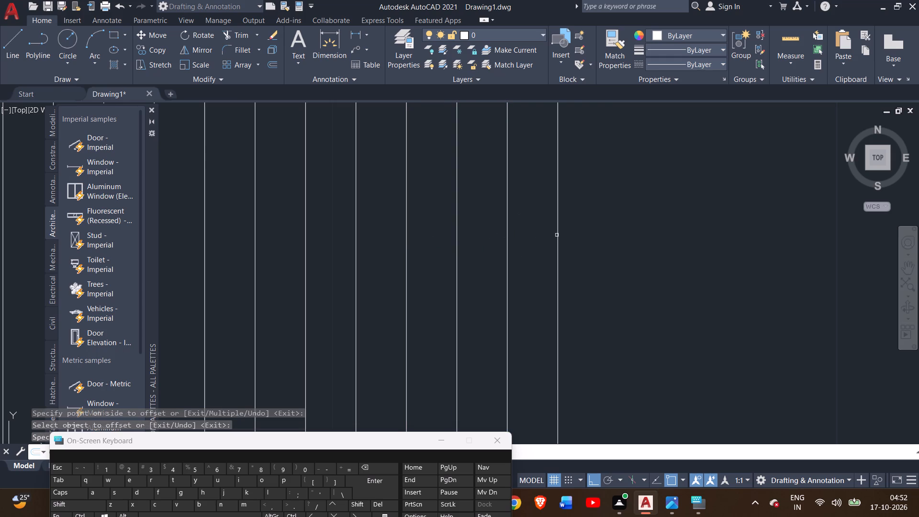
Extend the row of vertical lines with three more 1" offsets to the right of the last line.
double_click(558, 235)
click(600, 234)
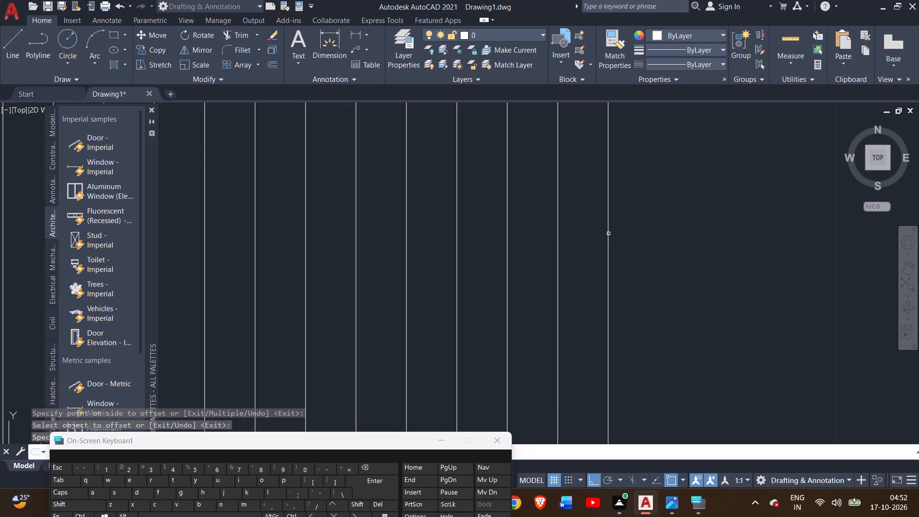
click(609, 234)
click(647, 233)
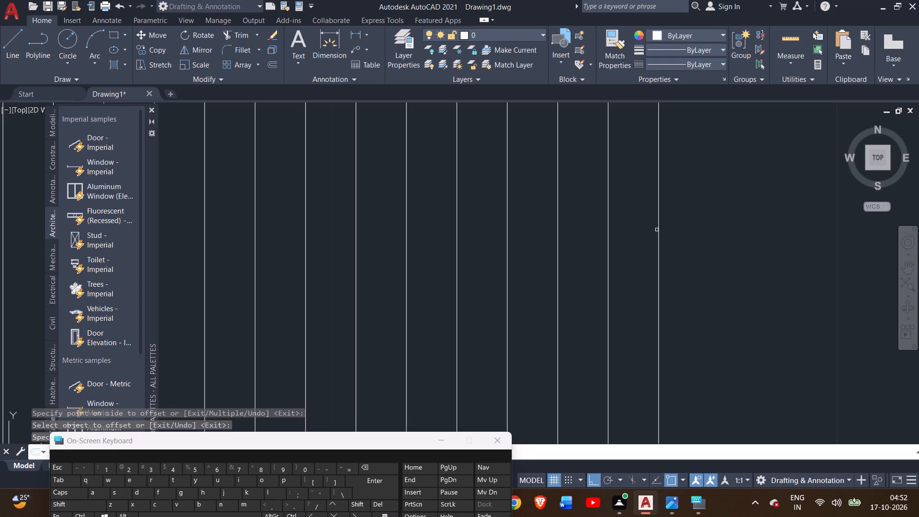
click(658, 227)
click(679, 228)
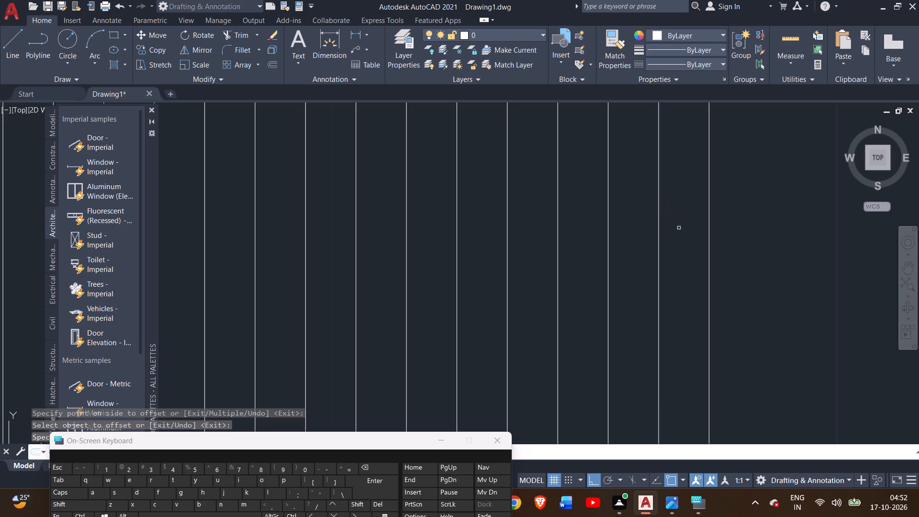
Add five more vertical lines at the 1" offset, each to the right of the previous last line.
scroll(672, 228, down, 6)
scroll(672, 229, up, 5)
click(670, 236)
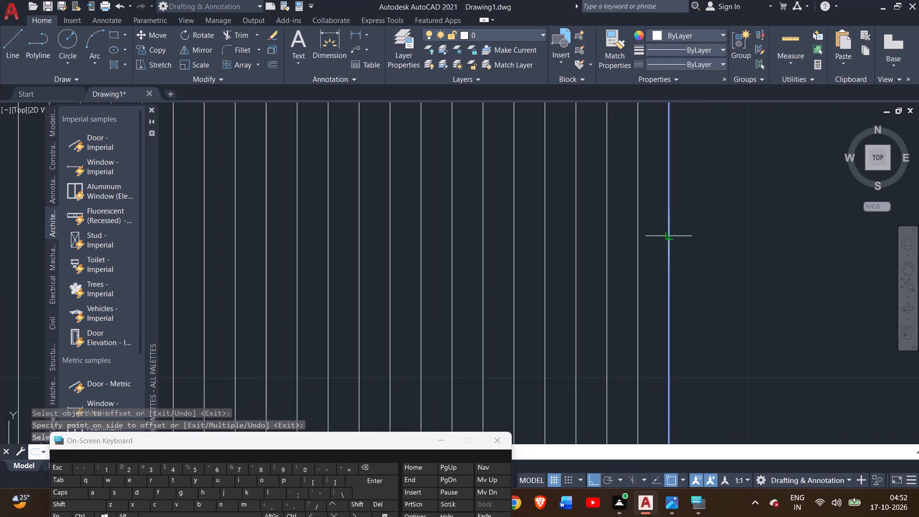
click(692, 237)
double_click(698, 222)
double_click(714, 219)
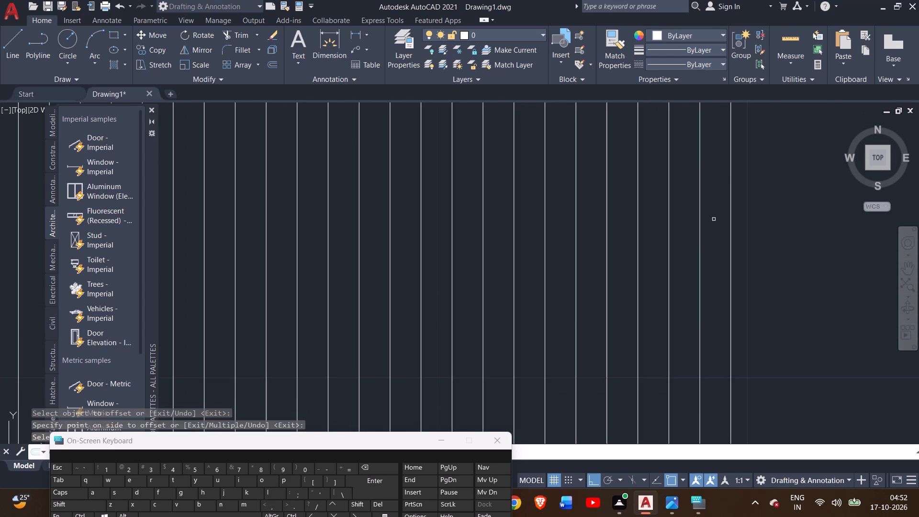
click(730, 211)
click(752, 212)
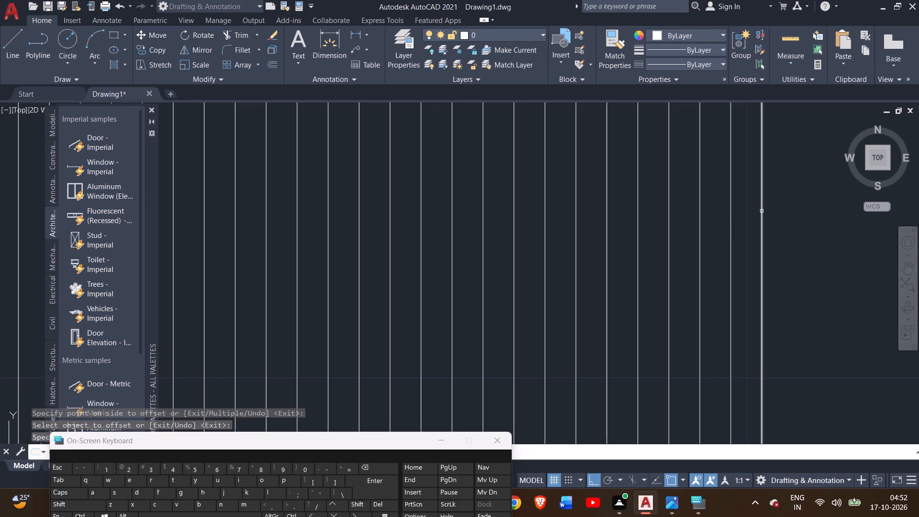
click(762, 211)
double_click(780, 212)
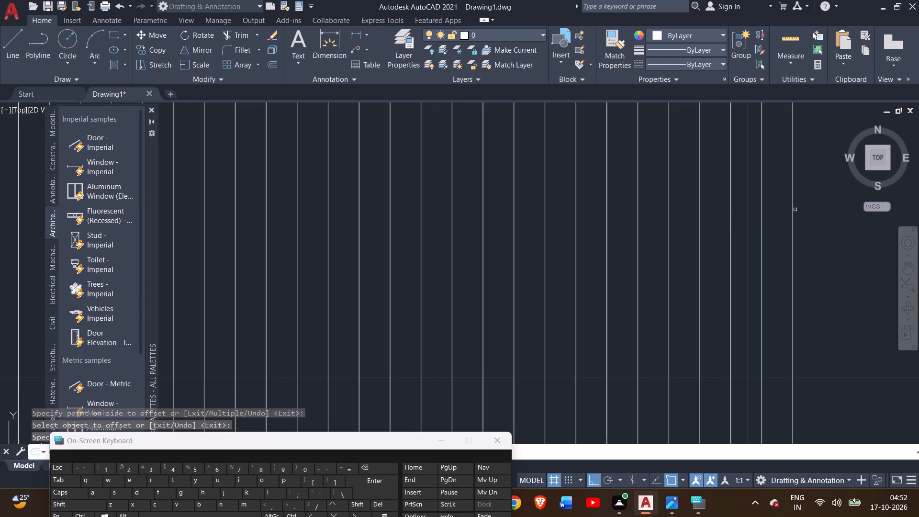
click(794, 210)
click(813, 214)
Continue the vertical line pattern rightward with five further 1" offsets, each taken from the newest line.
scroll(806, 234, down, 2)
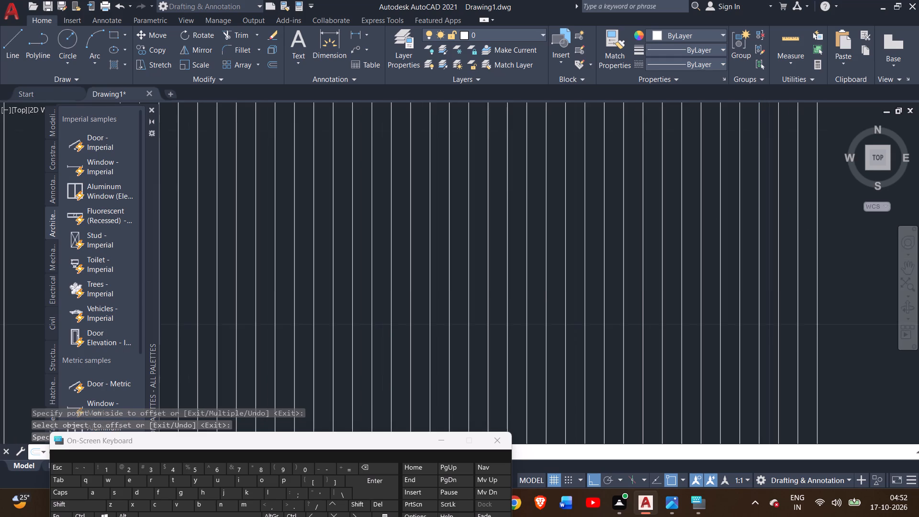
middle_drag(806, 234, 419, 241)
scroll(438, 240, up, 2)
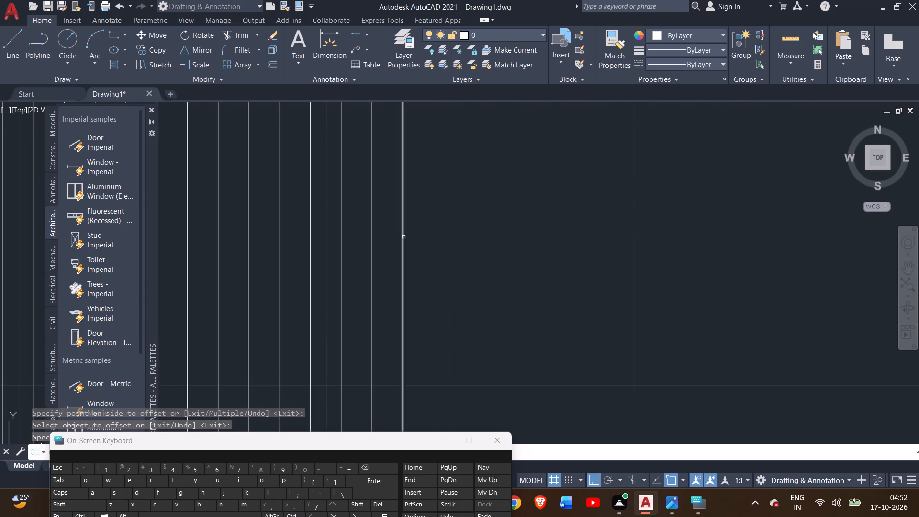
double_click(402, 232)
click(448, 233)
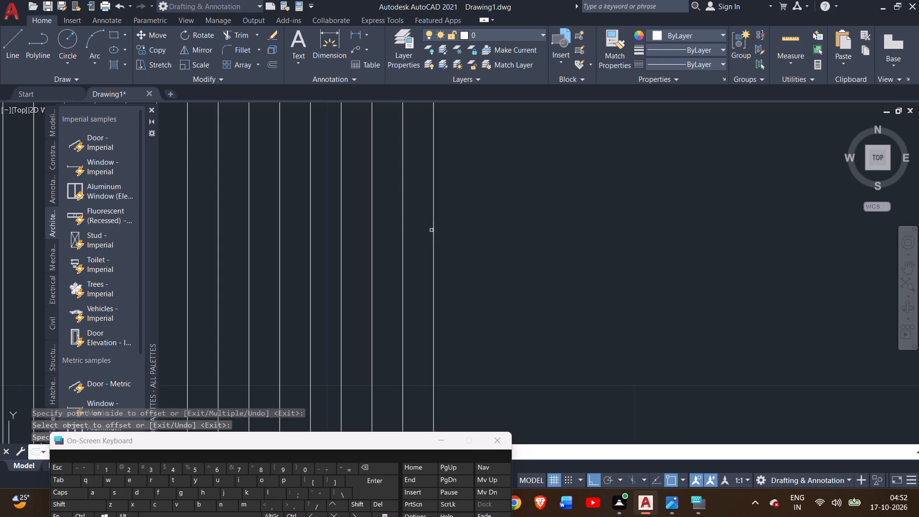
click(431, 230)
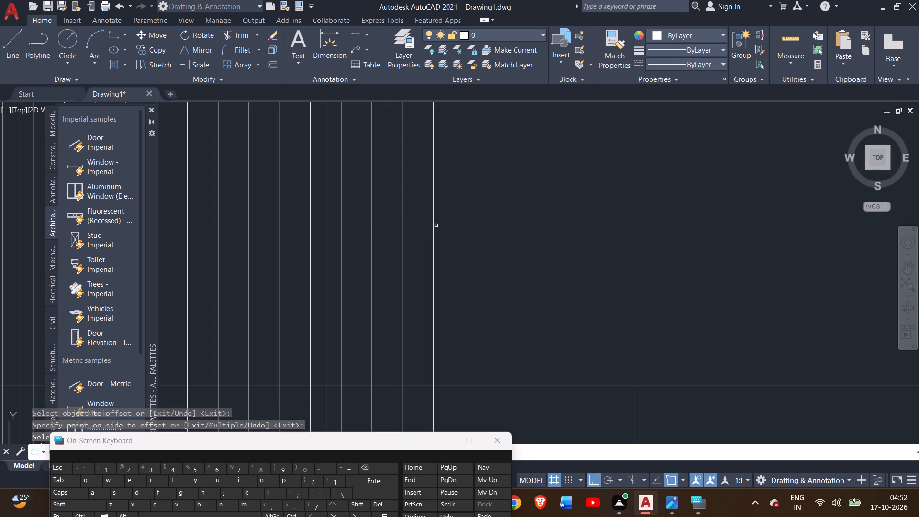
click(433, 225)
click(454, 226)
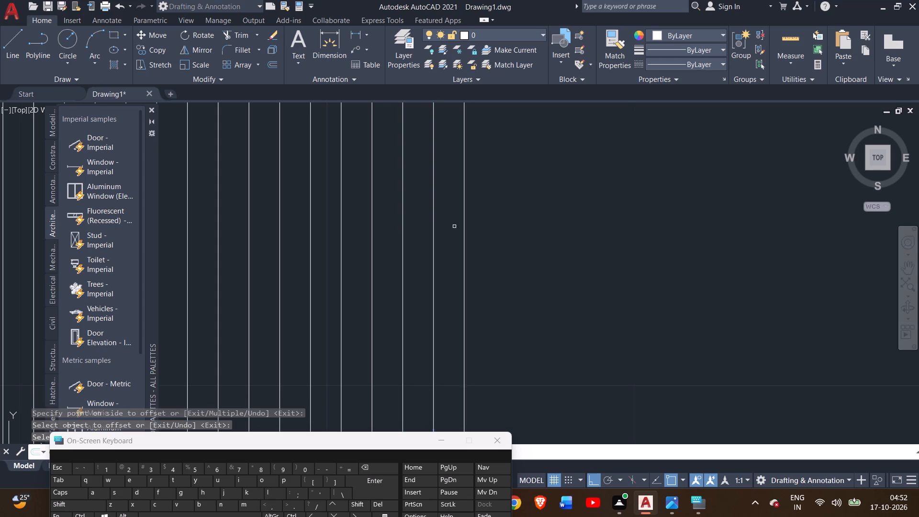
double_click(465, 221)
click(494, 222)
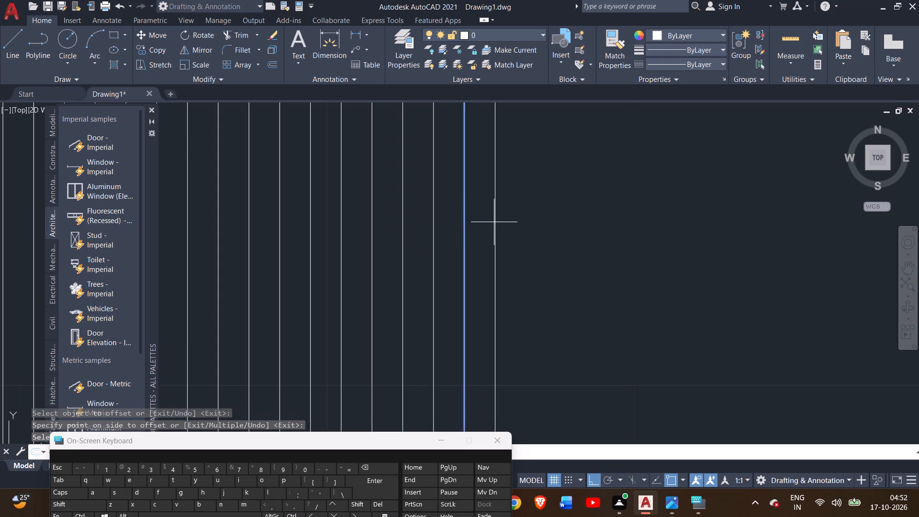
click(495, 218)
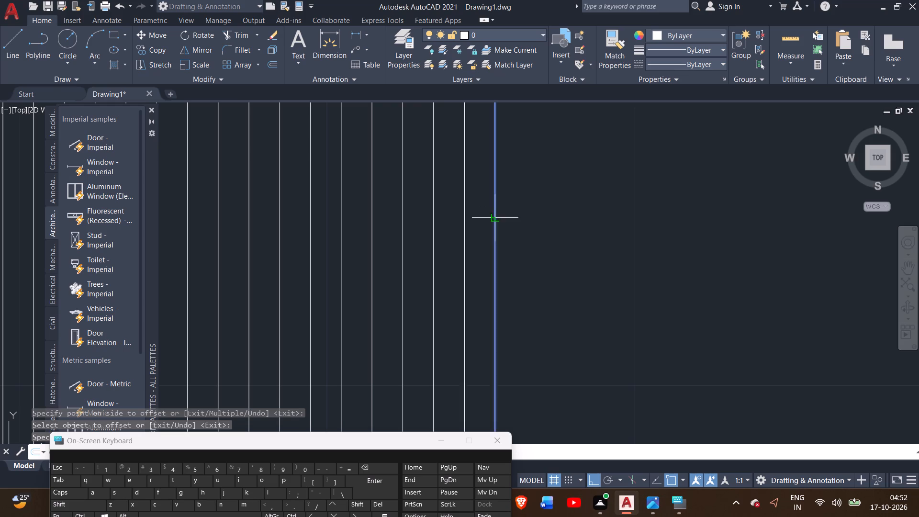
click(519, 221)
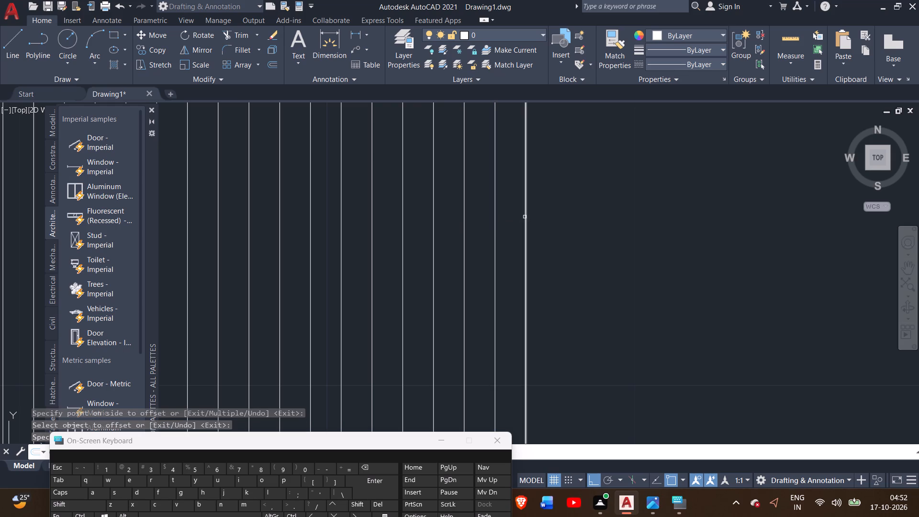
click(525, 216)
click(544, 215)
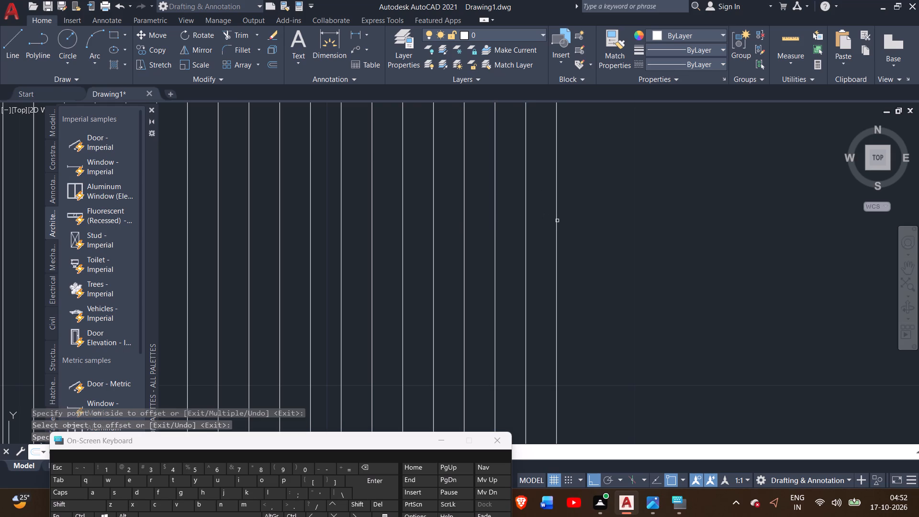
Offset the last vertical line of the row by 1" to the right three more times.
scroll(565, 224, up, 2)
click(538, 230)
click(597, 230)
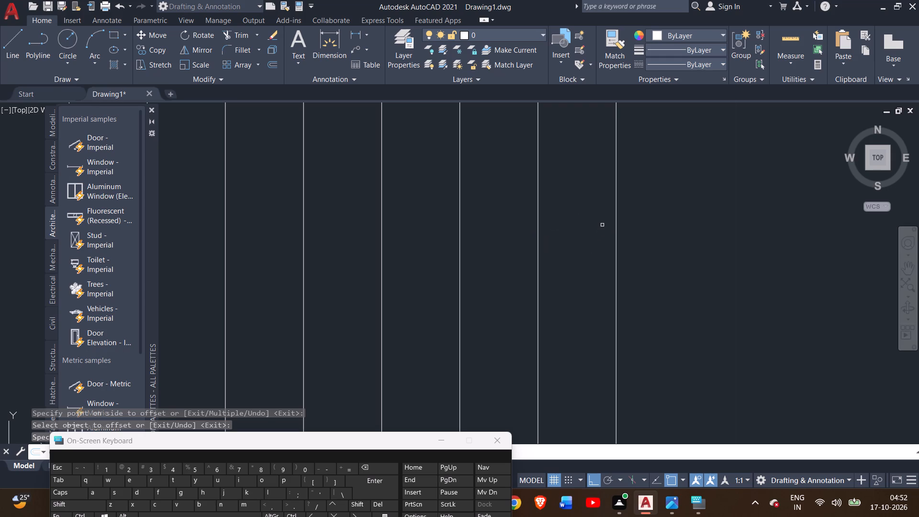
scroll(609, 240, up, 1)
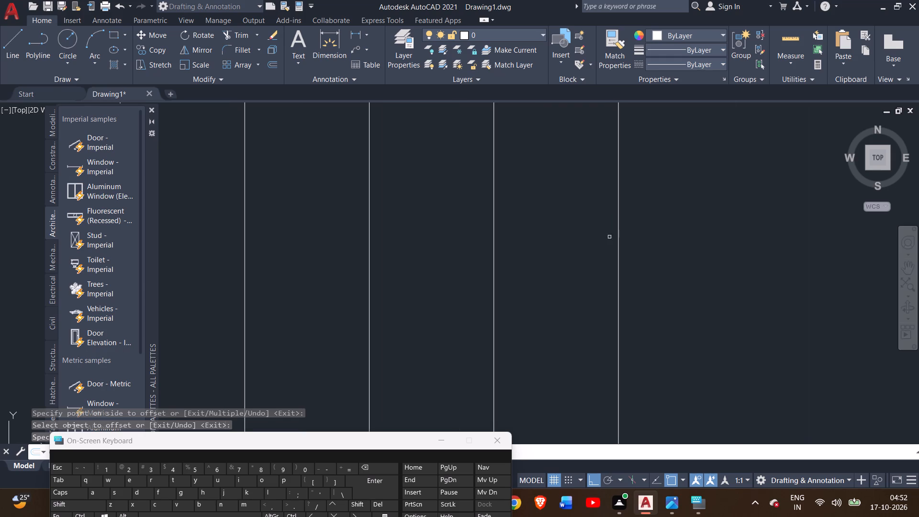
click(618, 223)
click(652, 226)
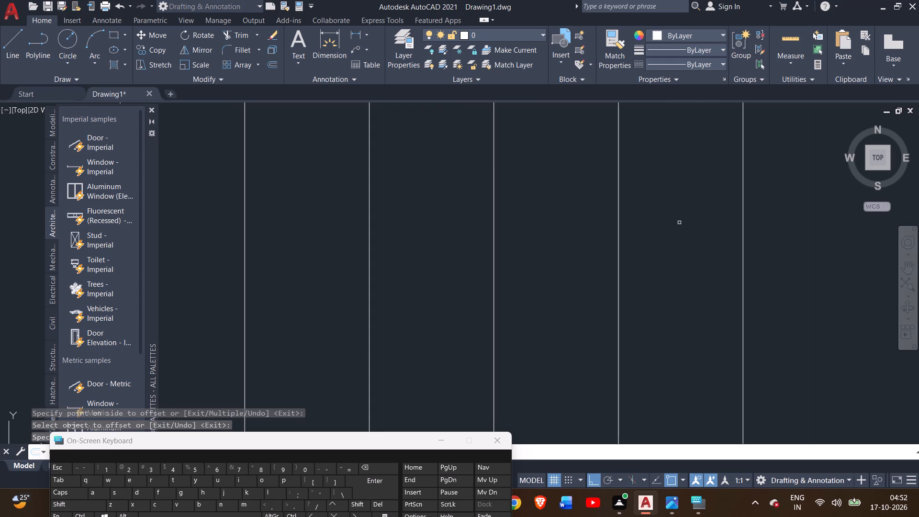
scroll(681, 222, down, 9)
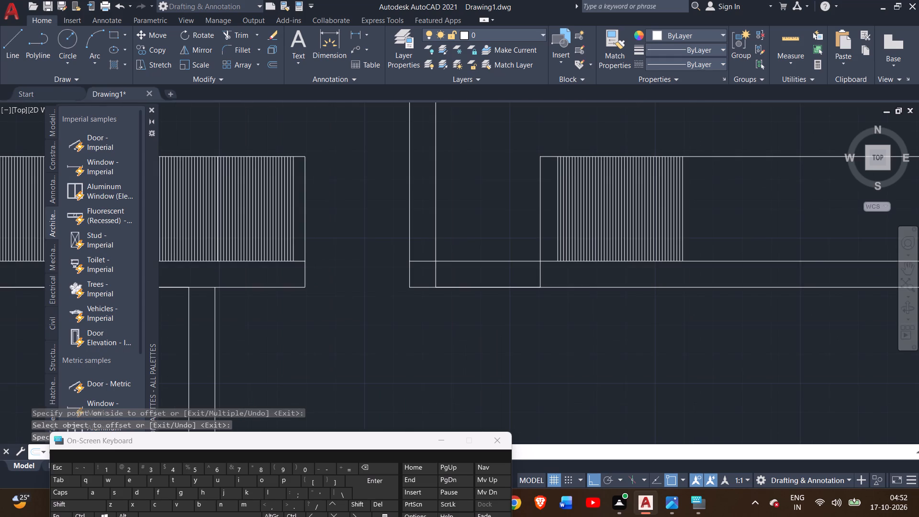
scroll(681, 222, up, 5)
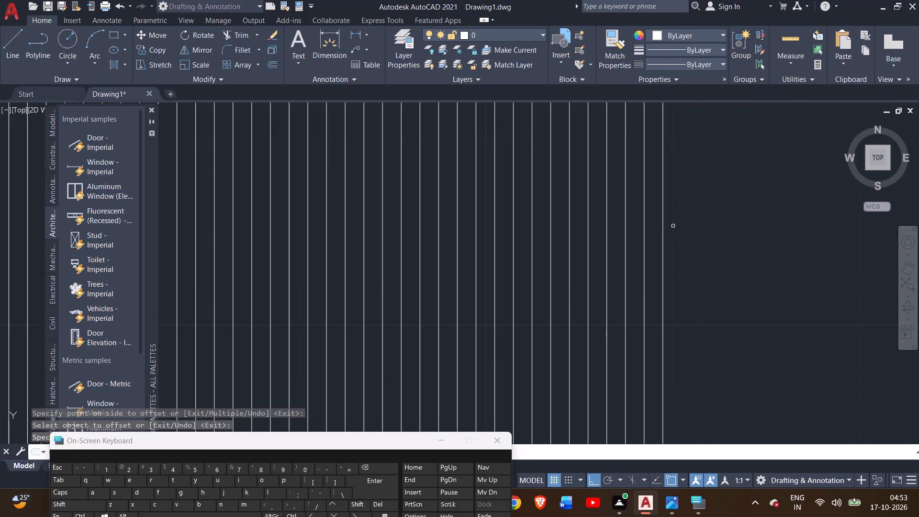
click(662, 235)
click(677, 236)
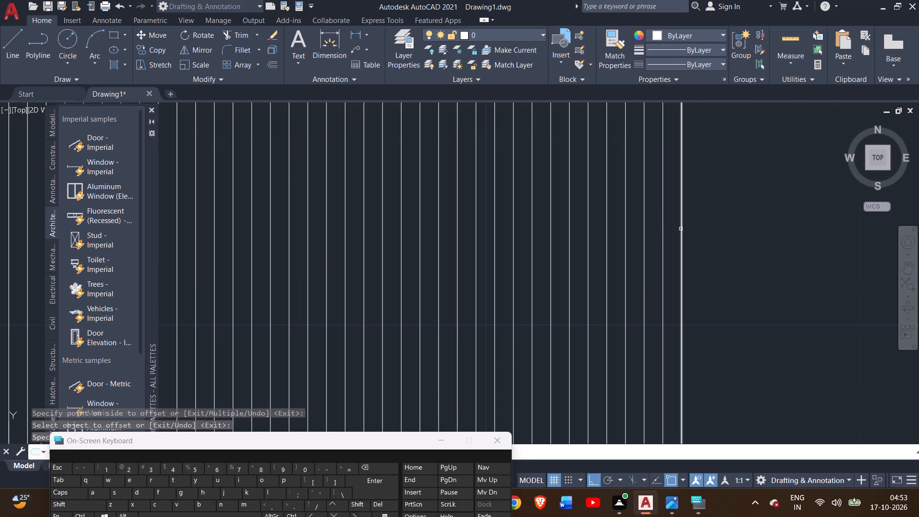
Add four more vertical lines to the right of the row, each offset 1" from the newest line.
double_click(681, 229)
double_click(697, 229)
double_click(700, 224)
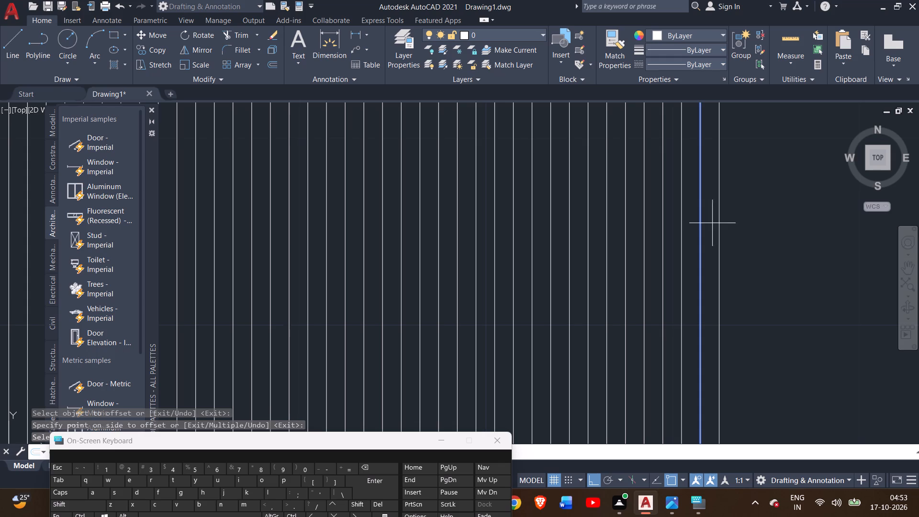
click(723, 223)
double_click(719, 220)
click(728, 221)
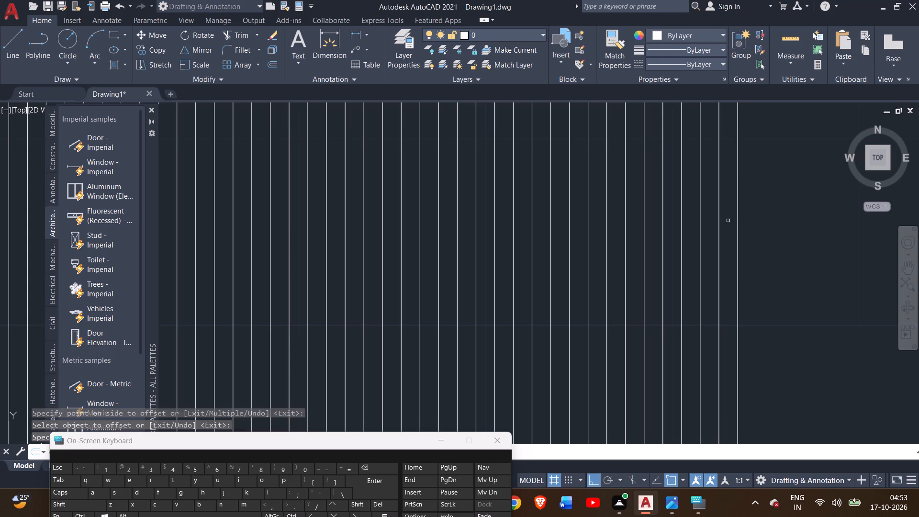
click(740, 211)
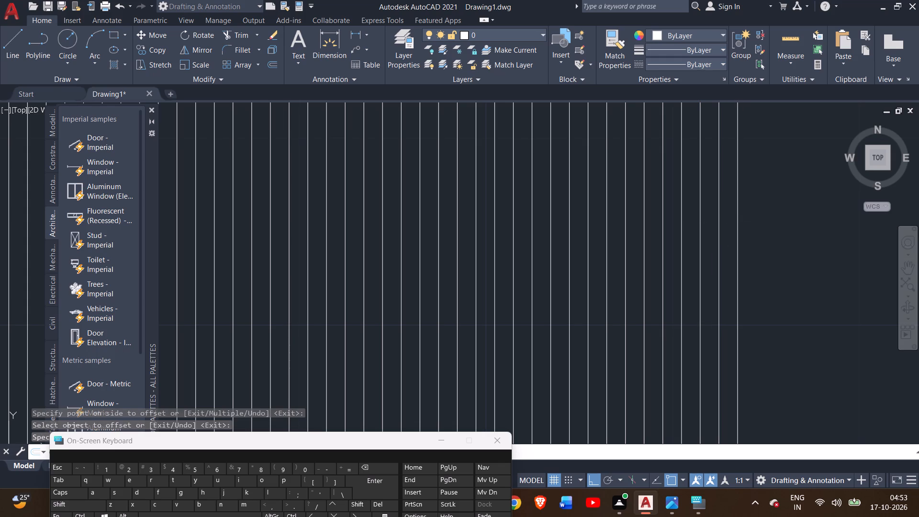
click(739, 211)
click(766, 206)
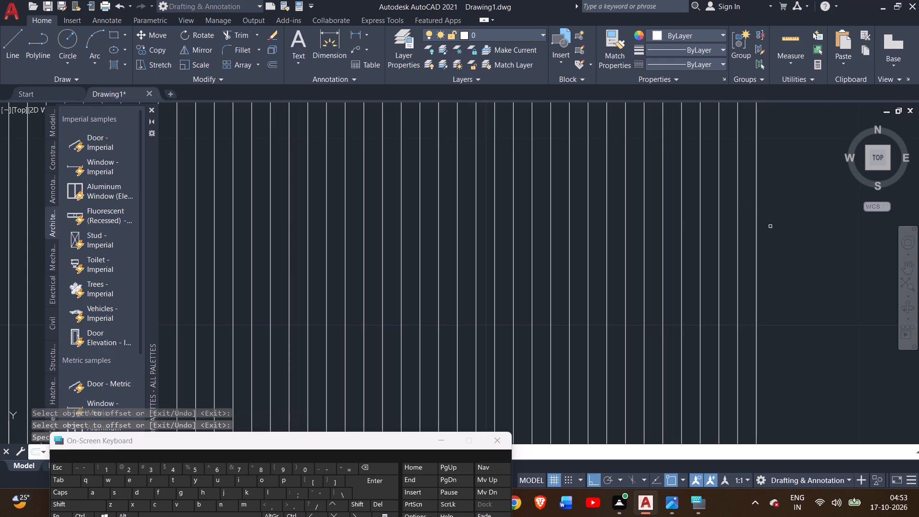
Offset the last vertical line of the panel by 1" to the right three times, each from the newest line.
scroll(771, 230, down, 3)
middle_drag(771, 230, 498, 234)
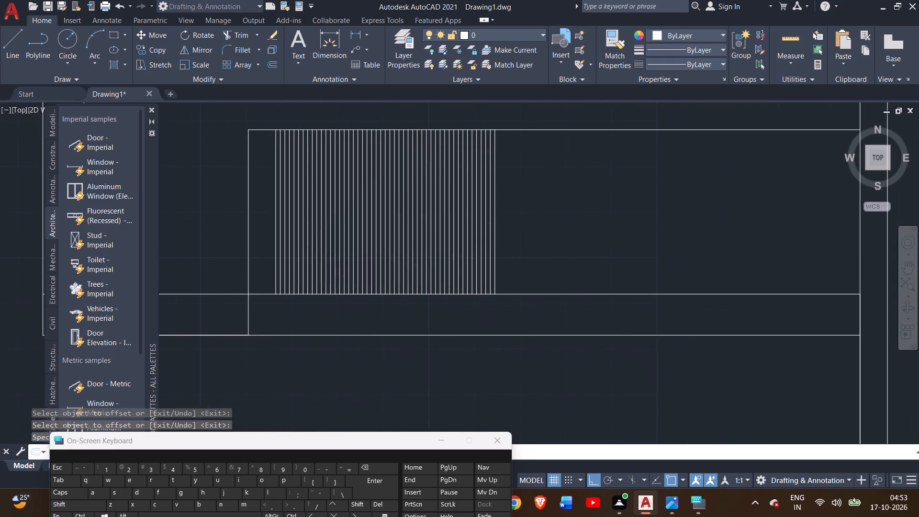
scroll(498, 234, up, 3)
click(476, 222)
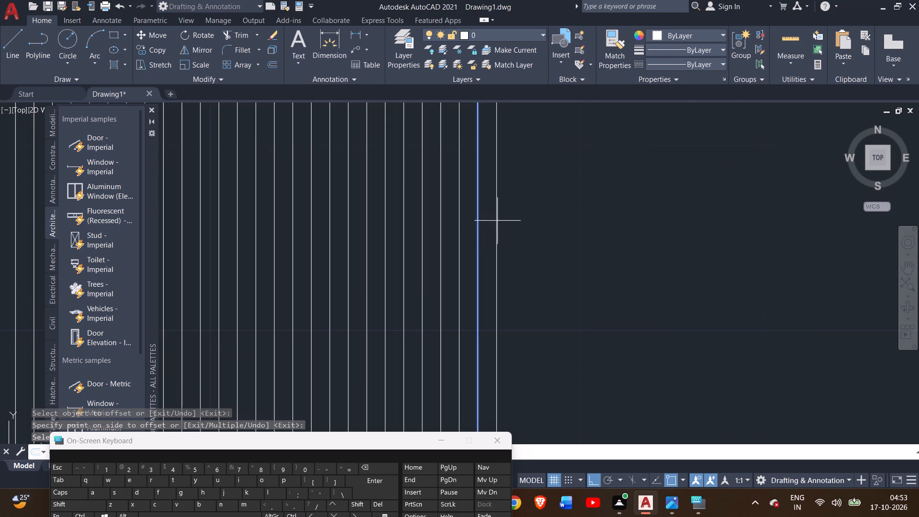
double_click(500, 220)
click(498, 218)
click(523, 214)
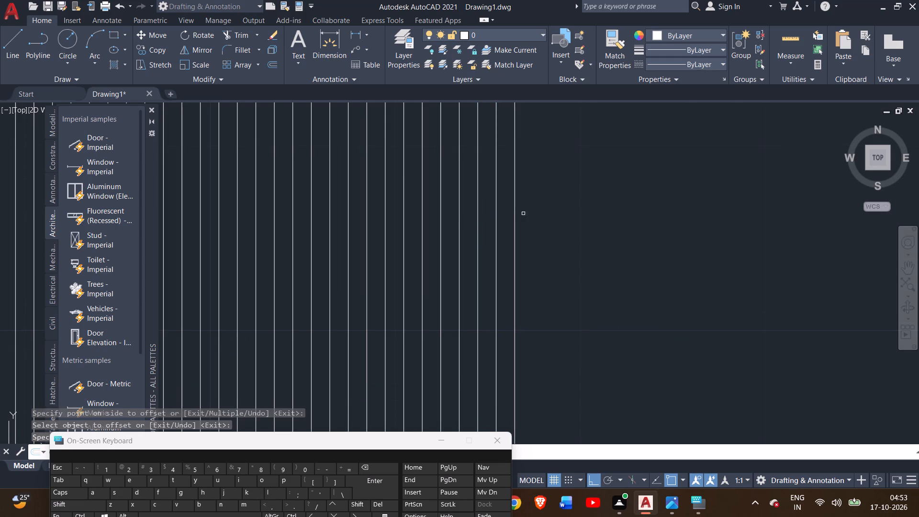
click(515, 214)
click(539, 208)
Add three more vertical lines to the right end of the row, each offset 1" from the newest line.
click(533, 209)
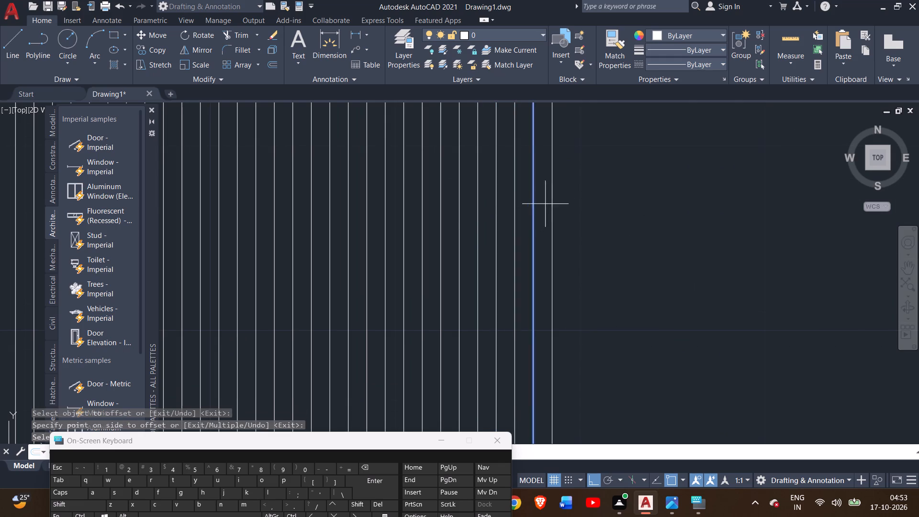
click(552, 202)
click(552, 202)
double_click(550, 207)
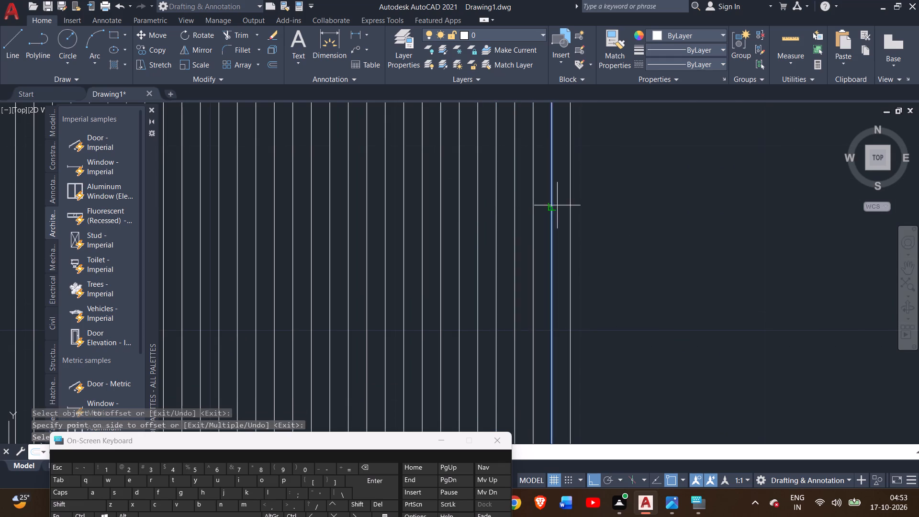
double_click(563, 203)
click(570, 202)
click(583, 202)
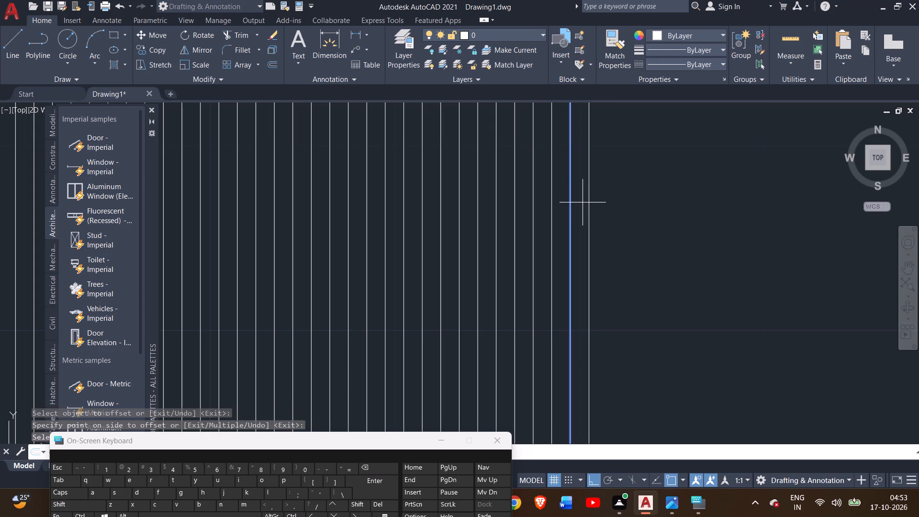
Extend the vertical line row in the panel by three further 1" offsets to the right.
scroll(577, 222, down, 7)
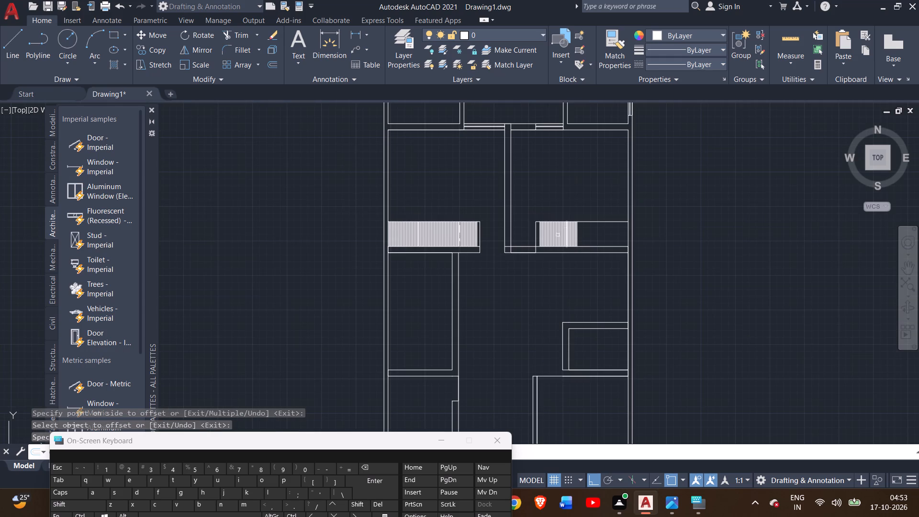
scroll(571, 245, up, 4)
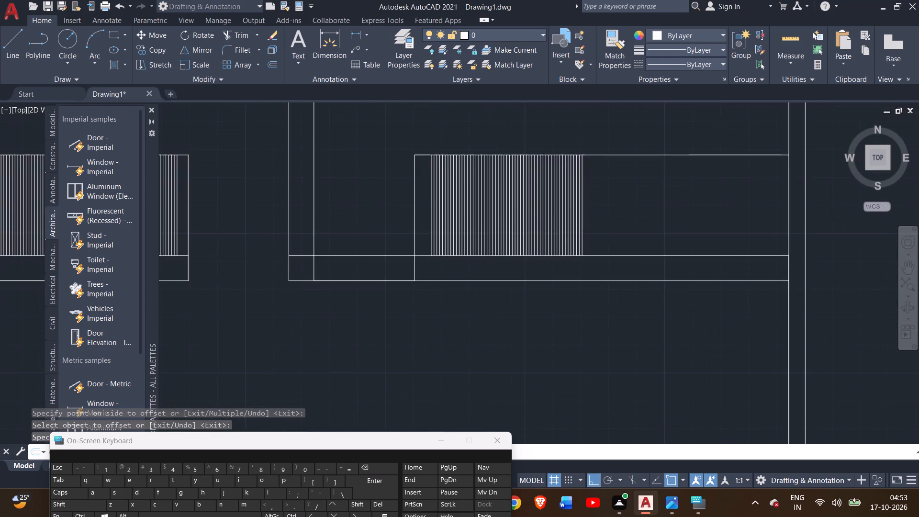
scroll(580, 235, up, 2)
click(580, 235)
click(602, 233)
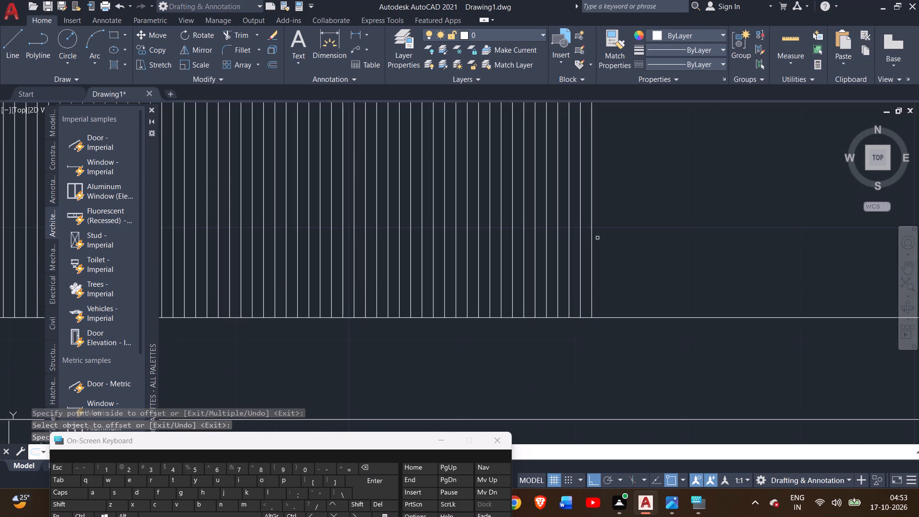
click(593, 262)
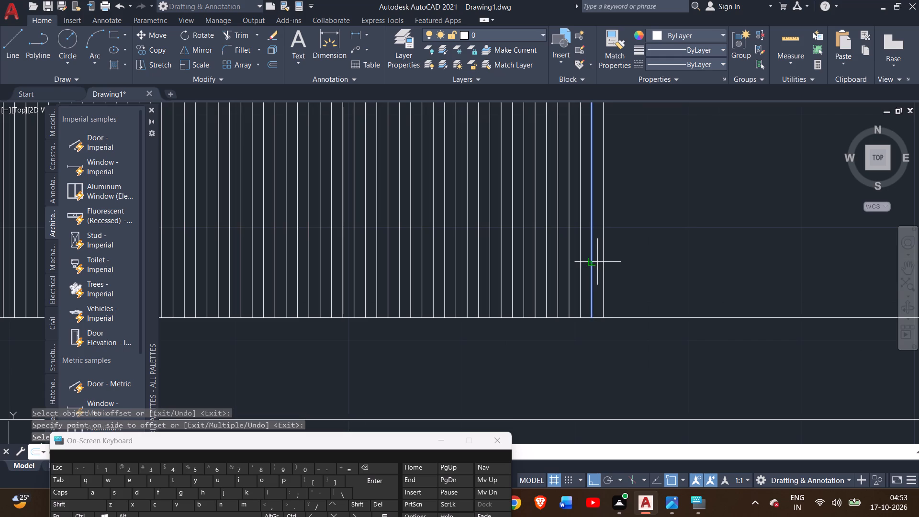
click(599, 262)
click(604, 258)
click(612, 255)
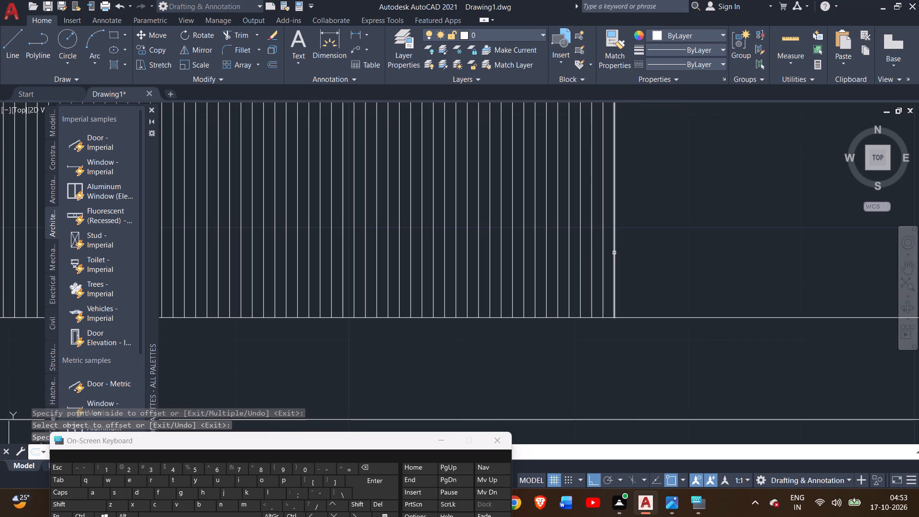
Offset the newest vertical line by 1" to the right, repeating until three more lines are added.
click(614, 253)
click(626, 254)
click(626, 255)
click(643, 248)
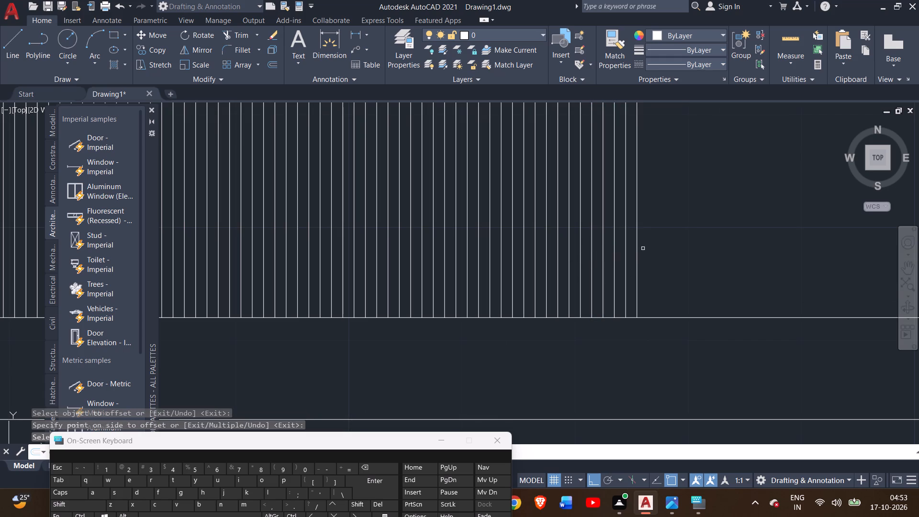
click(636, 257)
double_click(661, 251)
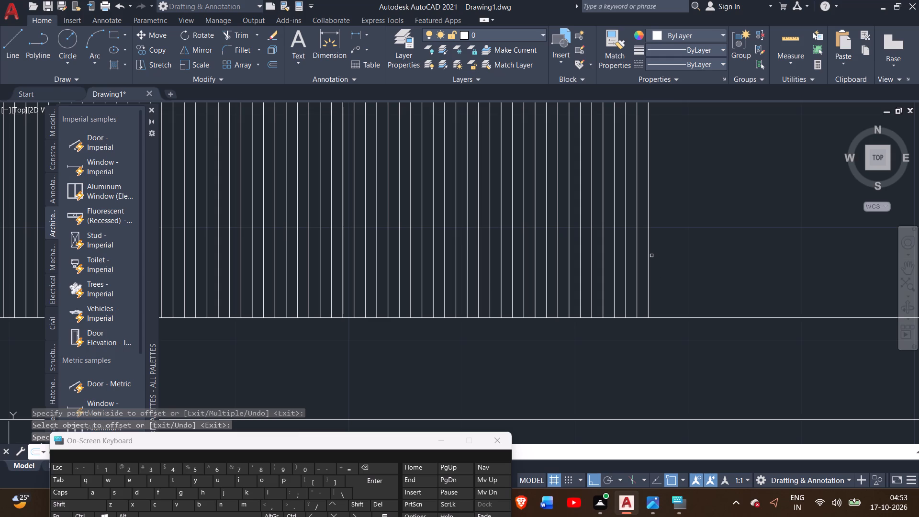
Add five more vertical lines at the 1" offset, each to the right of the previous last line.
scroll(725, 229, up, 2)
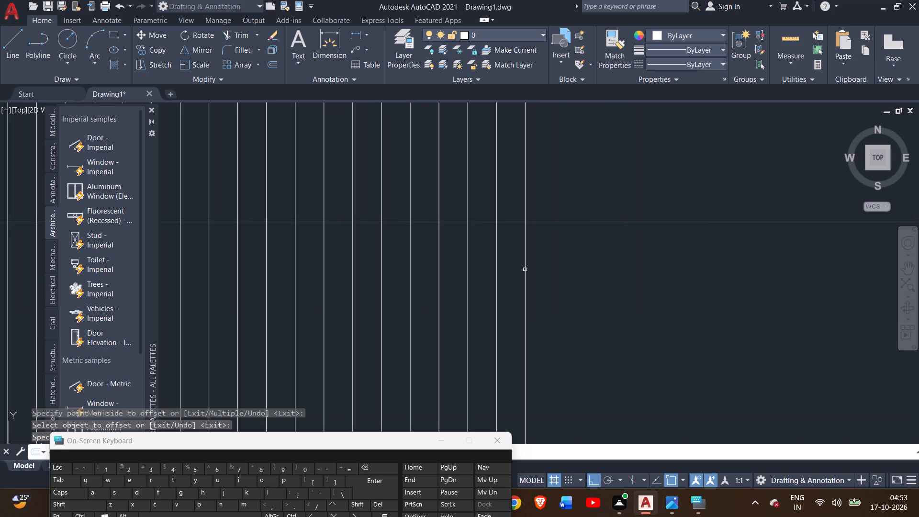
click(527, 271)
double_click(560, 274)
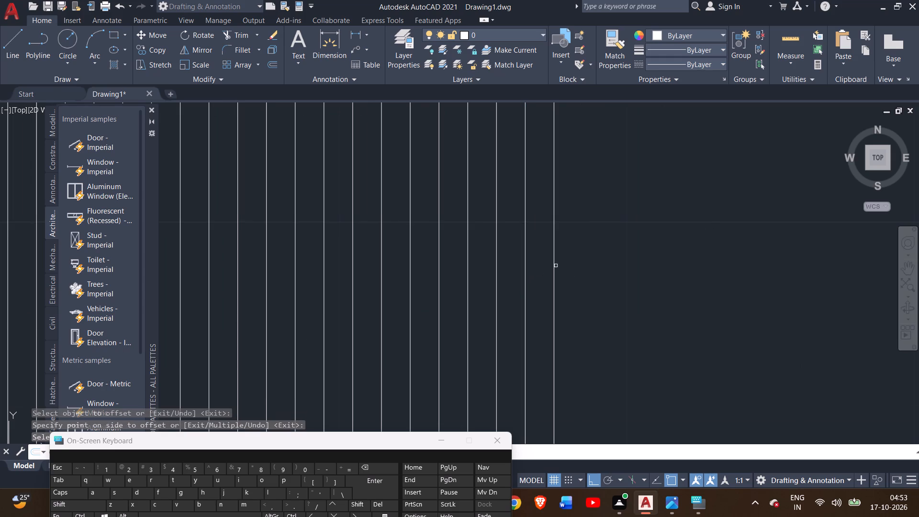
double_click(553, 265)
click(573, 264)
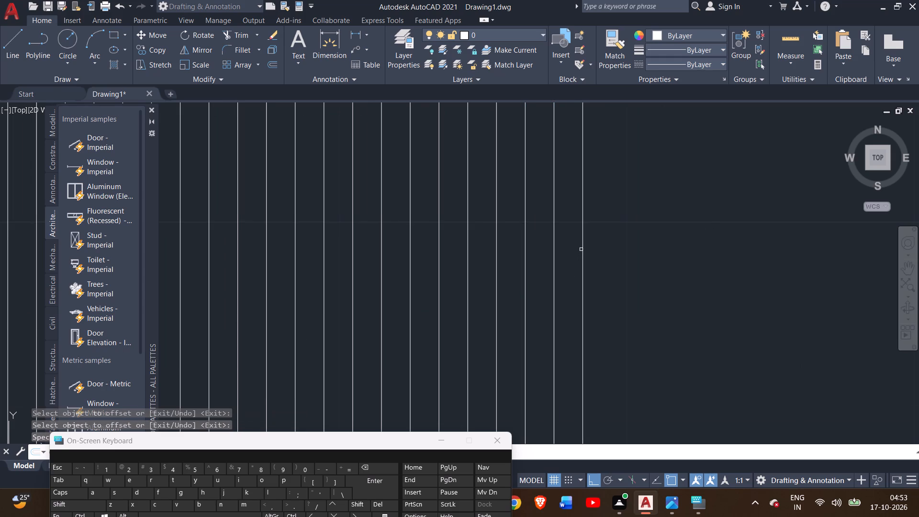
click(583, 242)
click(609, 244)
click(611, 244)
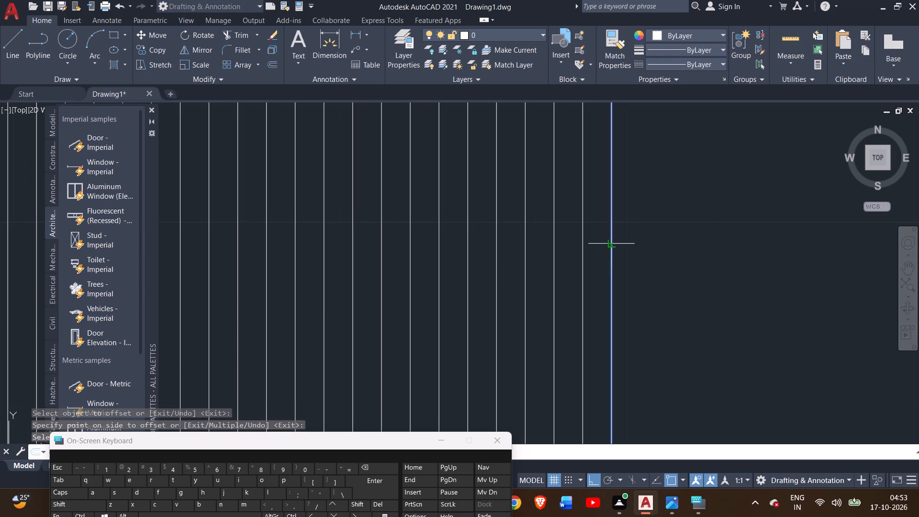
click(625, 242)
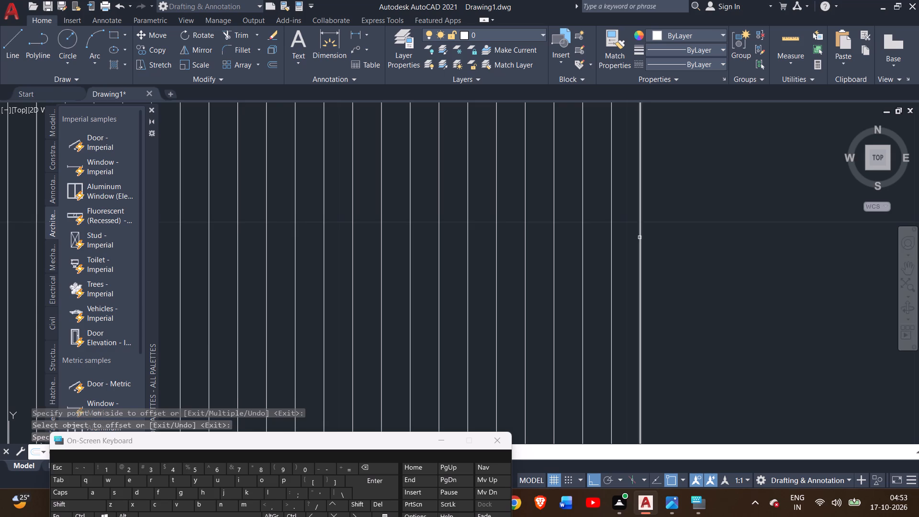
click(639, 237)
click(671, 243)
Continue the vertical line pattern rightward with five further 1" offsets, each taken from the newest line.
click(668, 243)
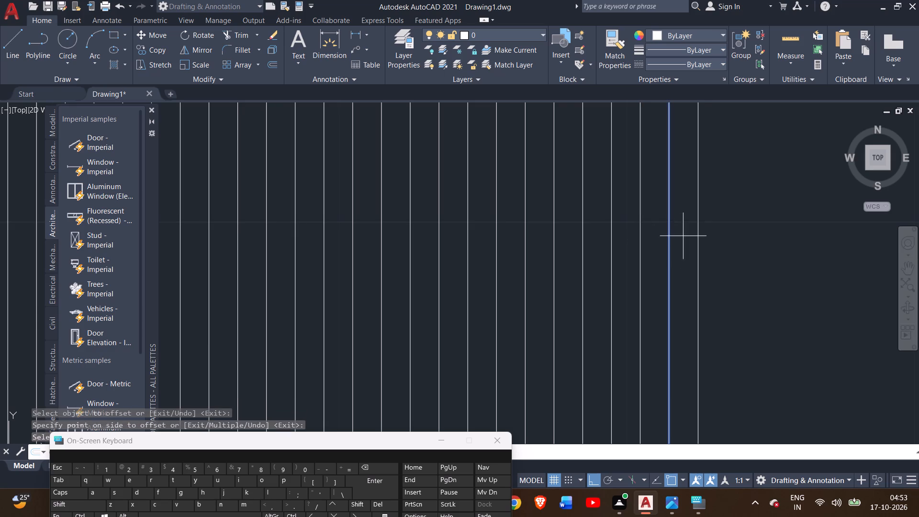
click(683, 236)
click(698, 240)
click(715, 243)
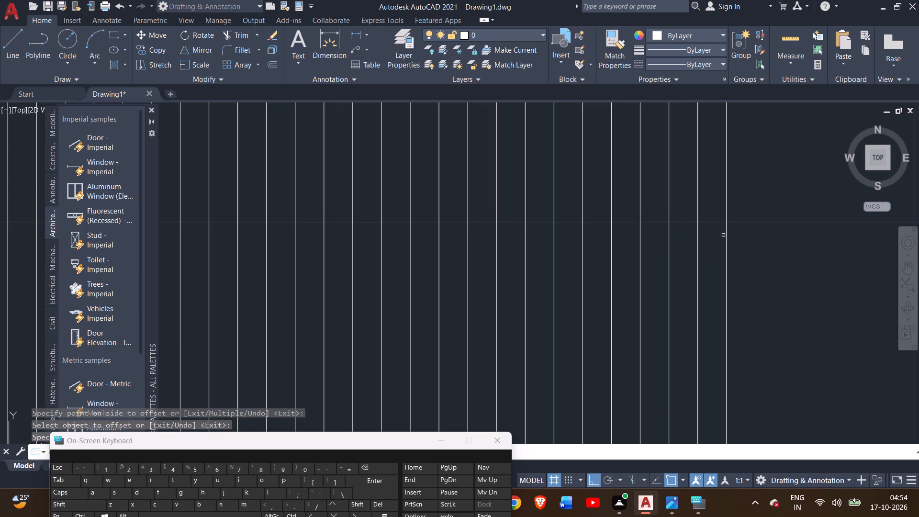
double_click(726, 229)
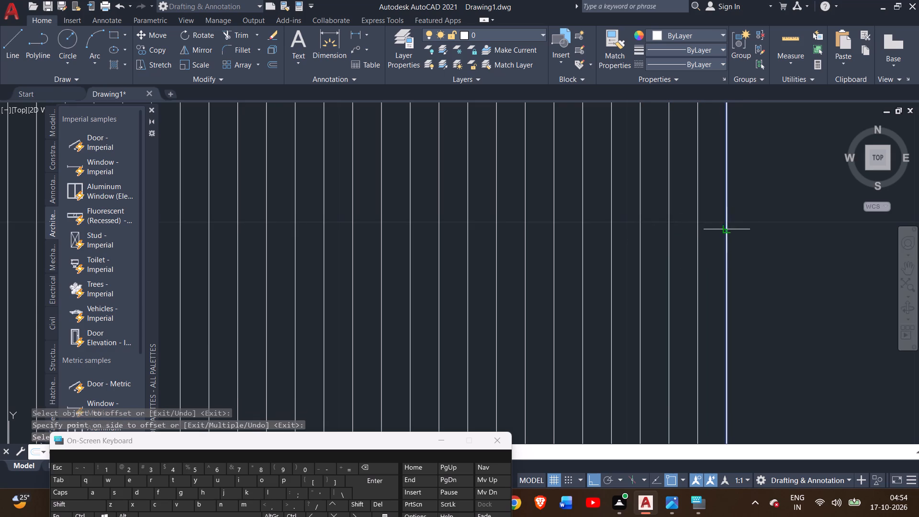
click(736, 230)
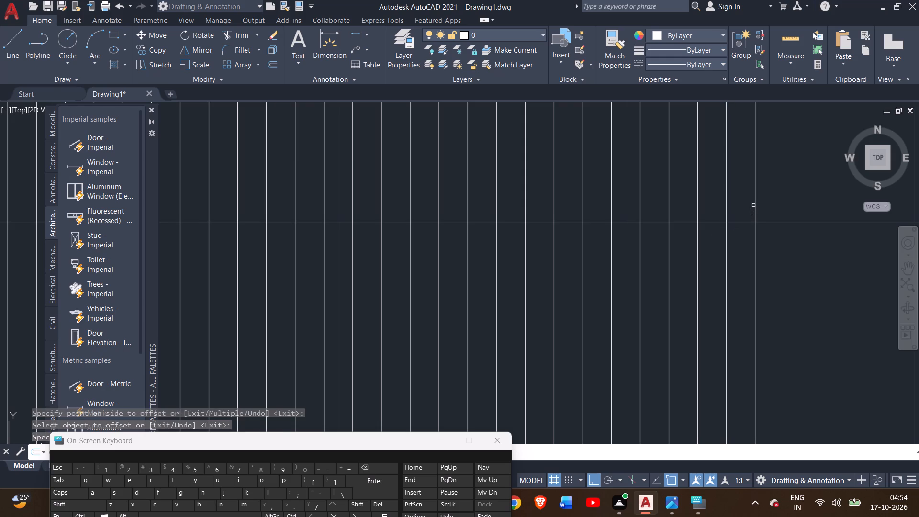
click(755, 202)
click(786, 210)
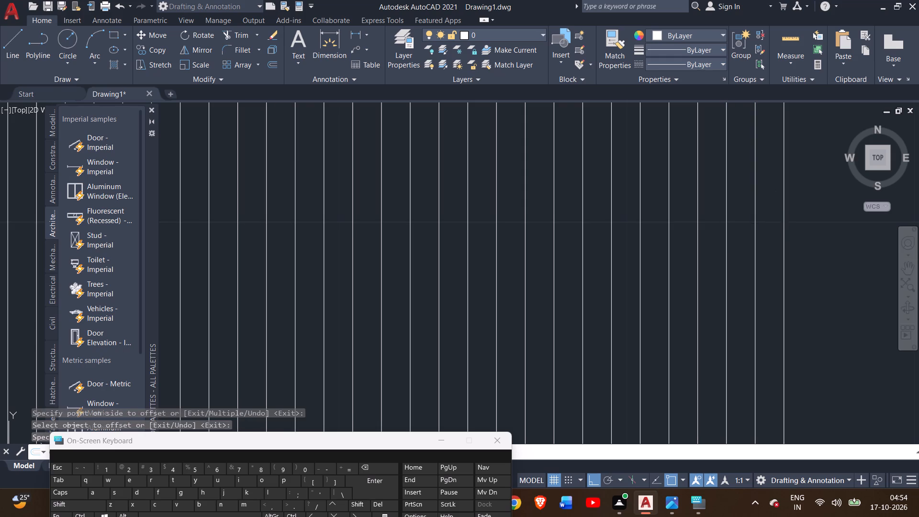
click(785, 207)
double_click(797, 206)
Add four more vertical lines to the right of the row, each offset 1" from the newest line.
scroll(756, 259, down, 4)
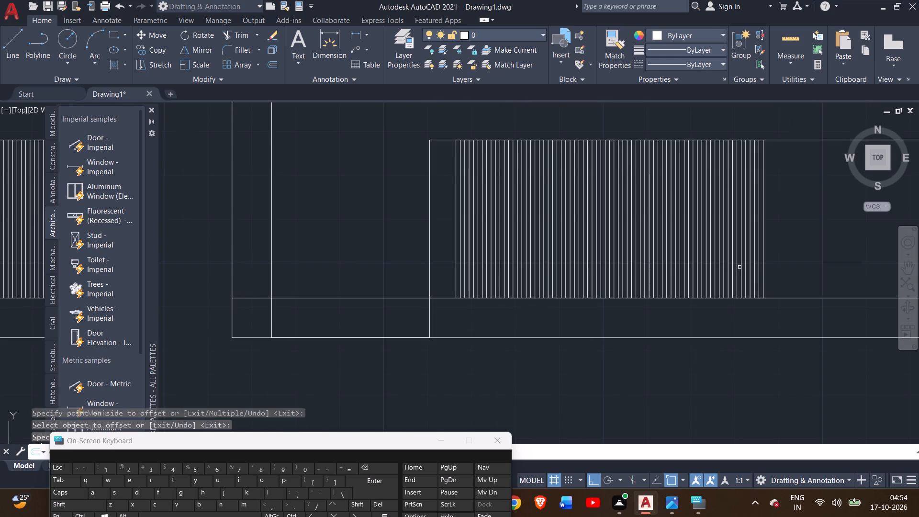
scroll(737, 266, down, 1)
middle_drag(818, 254, 585, 282)
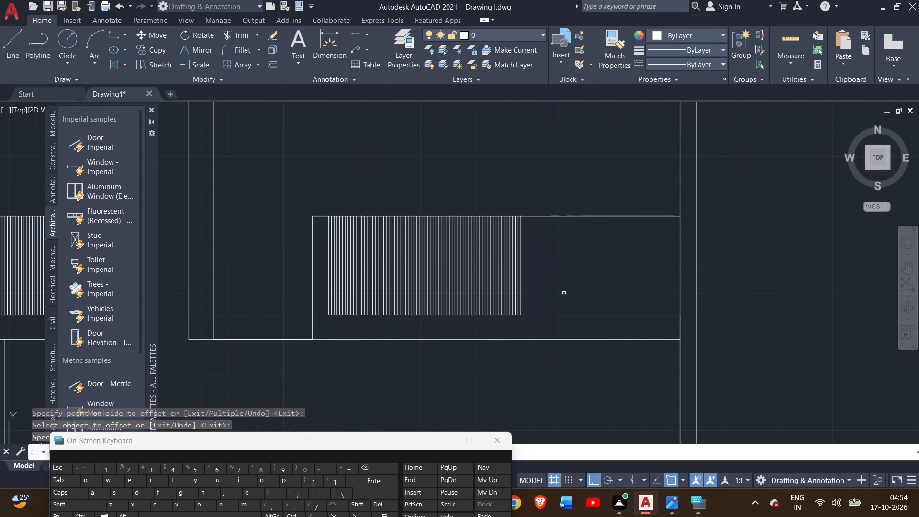
scroll(533, 287, up, 2)
scroll(489, 284, up, 2)
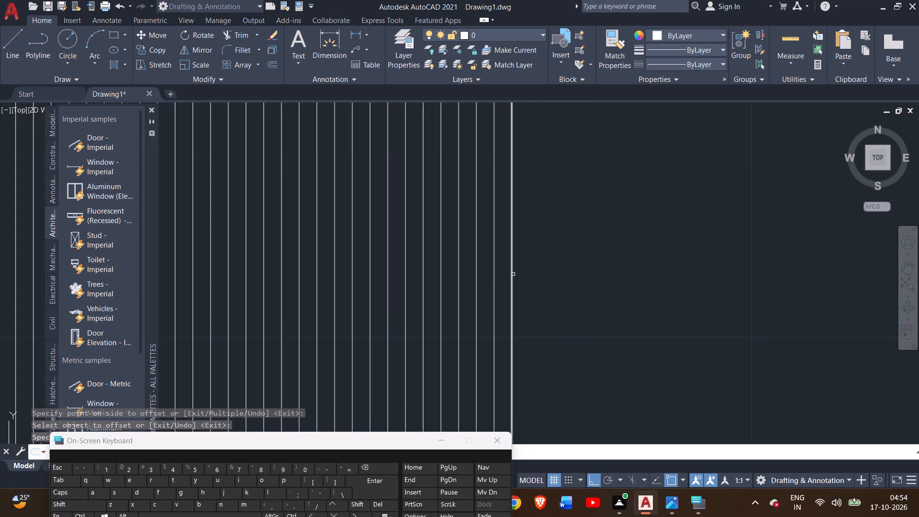
click(513, 274)
click(535, 274)
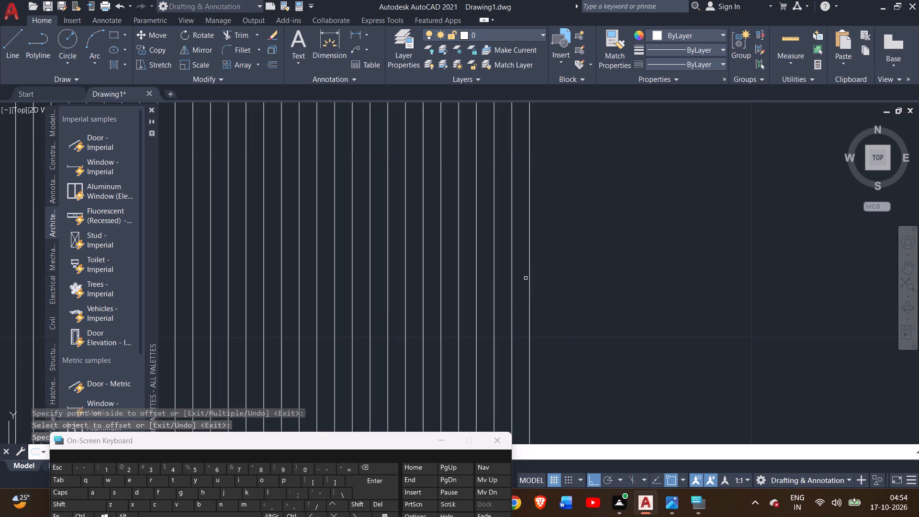
click(531, 265)
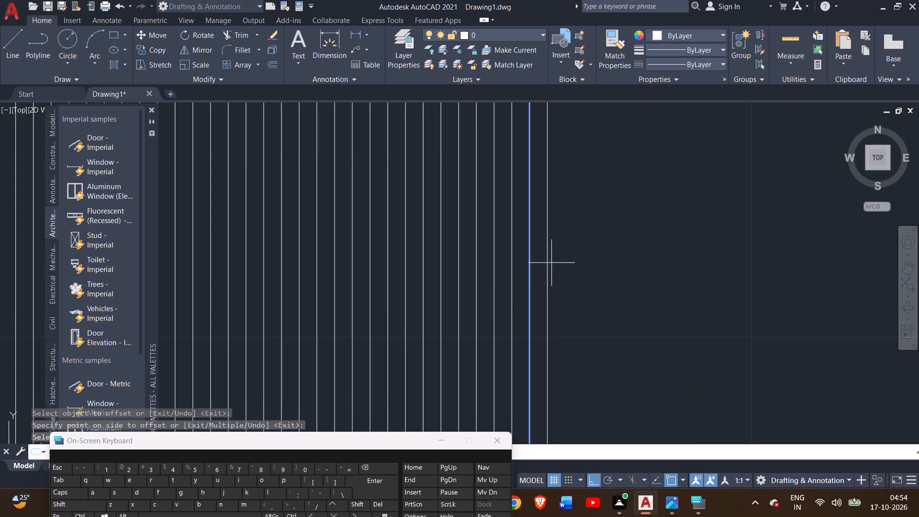
double_click(552, 262)
click(547, 259)
click(565, 256)
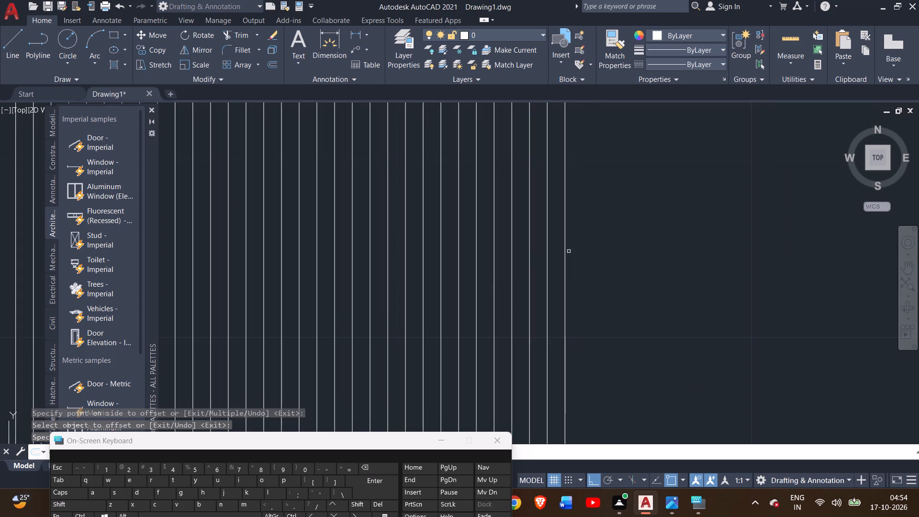
click(564, 249)
click(578, 253)
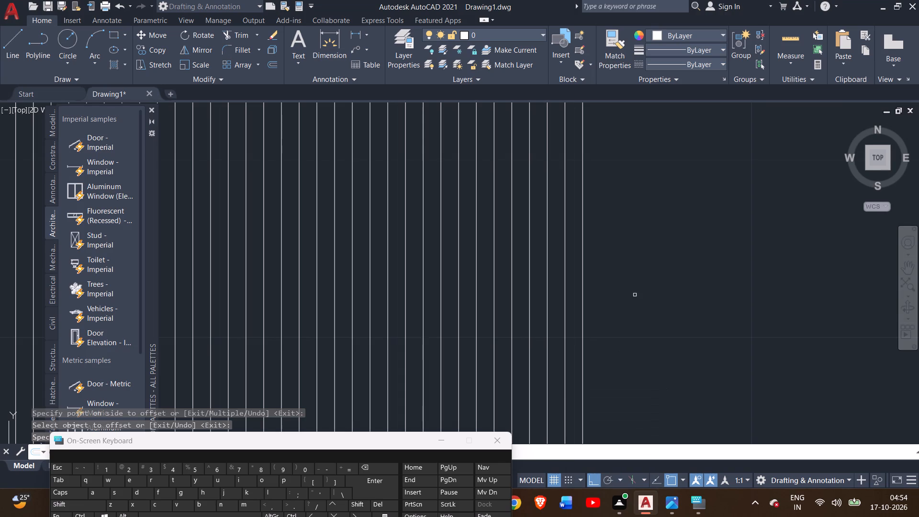
Offset the last vertical line of the row by 1" to the right three more times.
middle_drag(627, 292, 519, 230)
scroll(486, 234, up, 1)
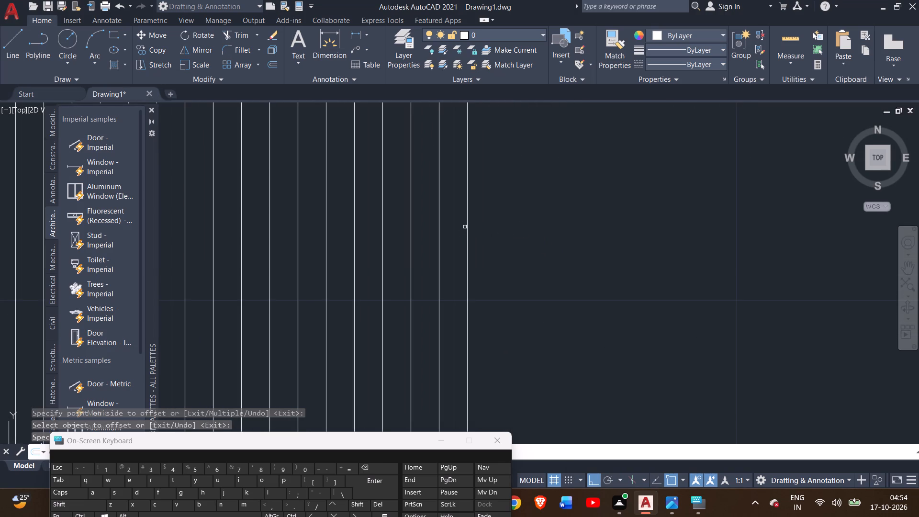
click(467, 211)
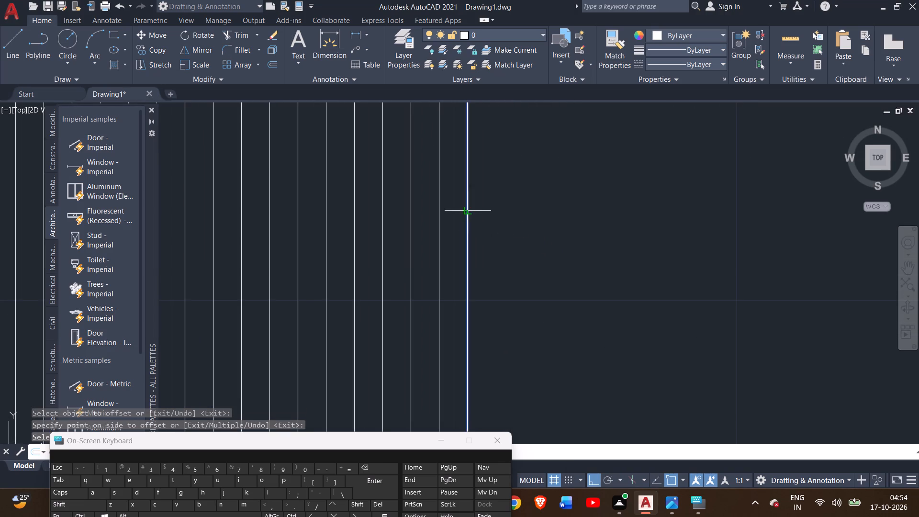
click(482, 211)
click(495, 197)
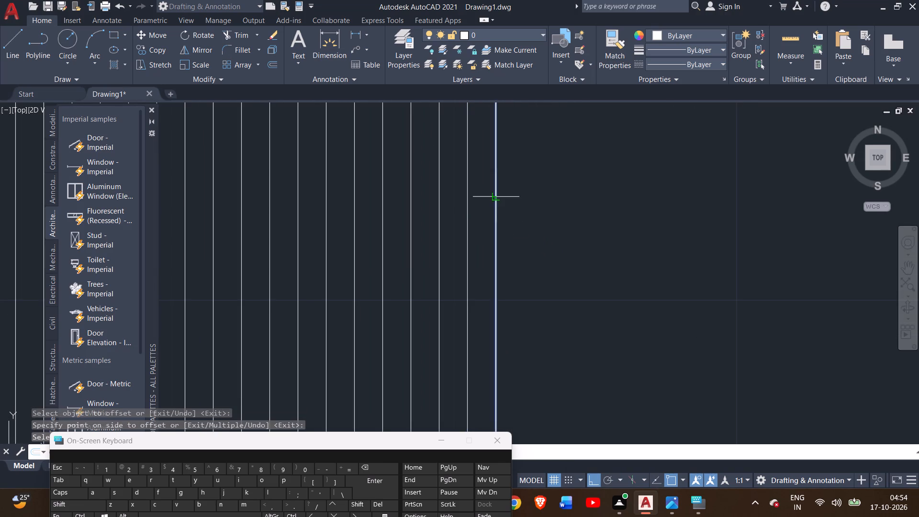
click(514, 203)
click(524, 196)
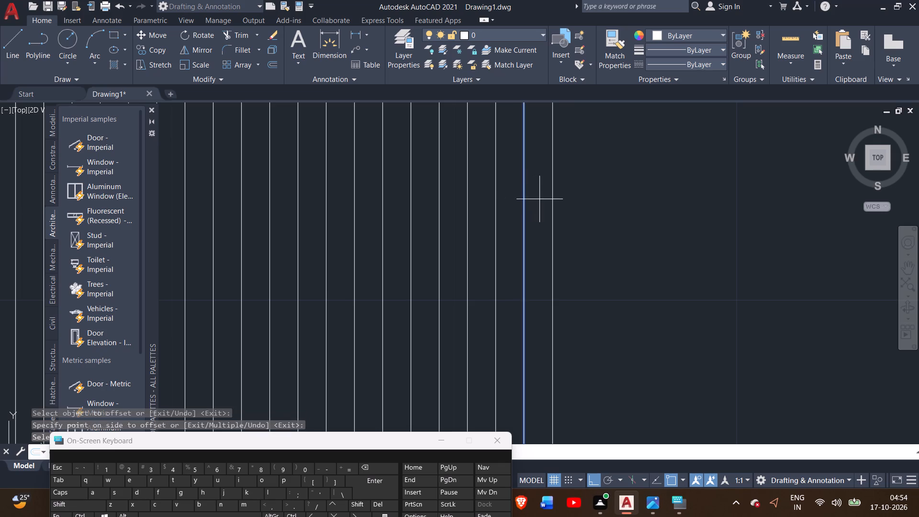
click(549, 200)
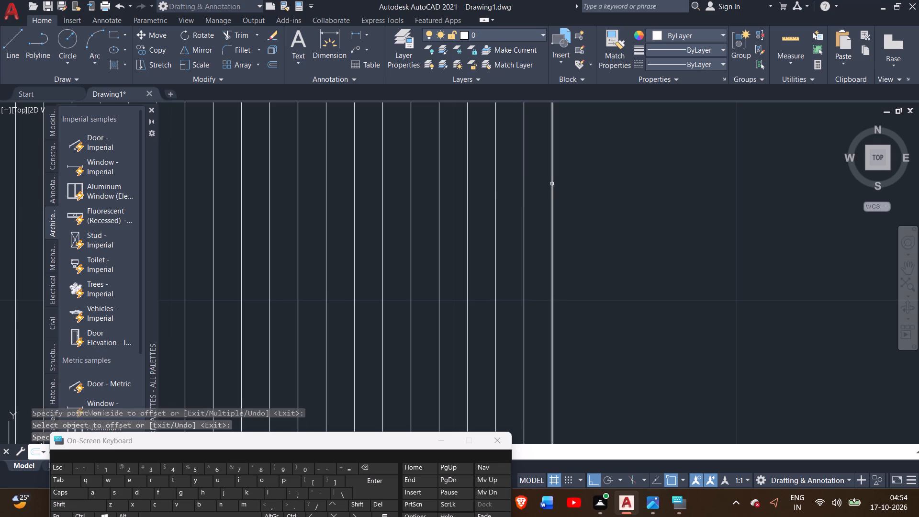
Add four more vertical lines to the right end of the row, each offset 1" from the newest line.
click(552, 184)
double_click(572, 196)
click(581, 192)
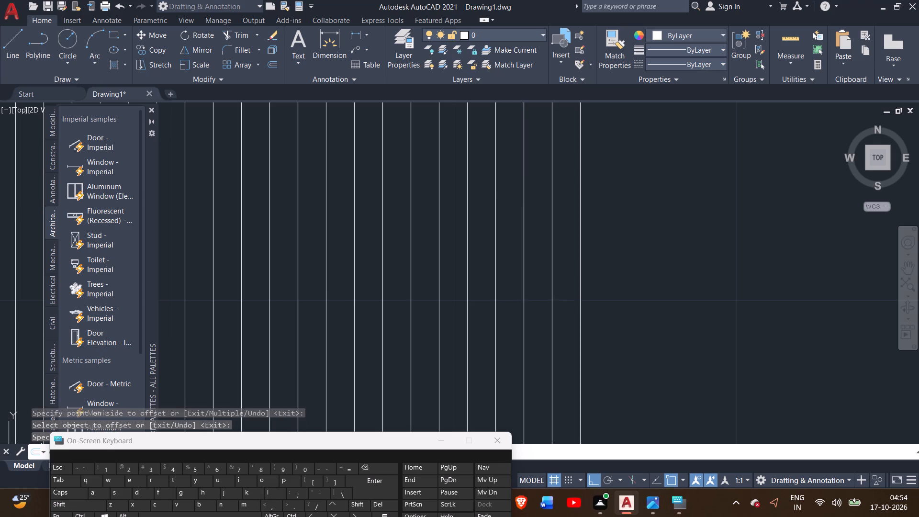
click(604, 198)
click(607, 196)
double_click(624, 200)
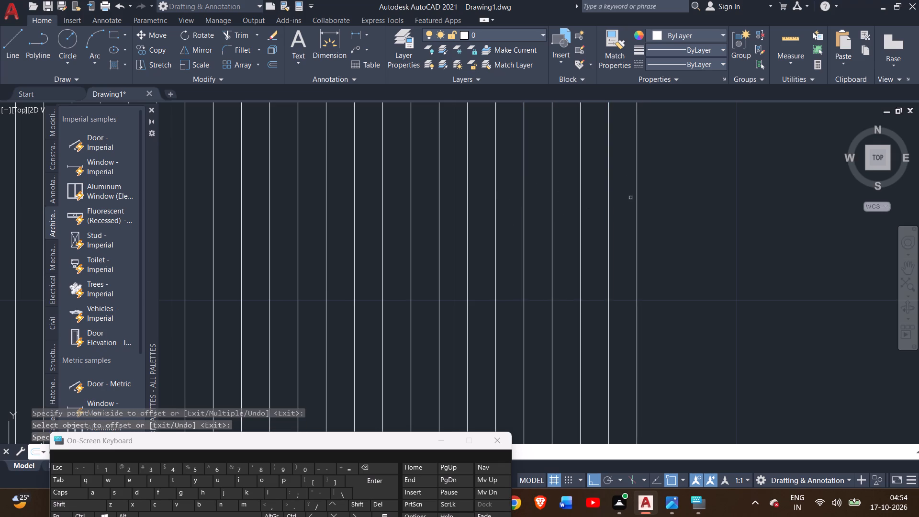
double_click(635, 197)
double_click(636, 196)
click(666, 205)
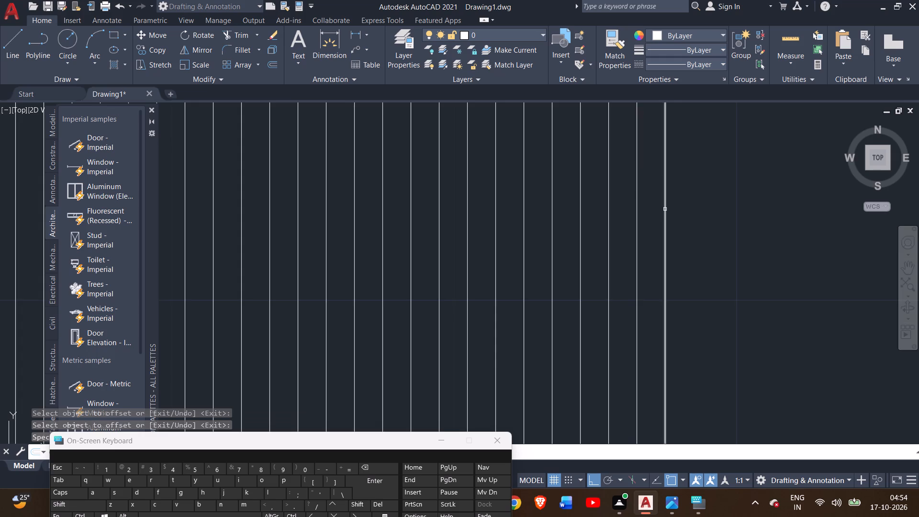
Offset the last vertical line of the right-hand panel by 1" to the right two more times.
scroll(645, 253, down, 7)
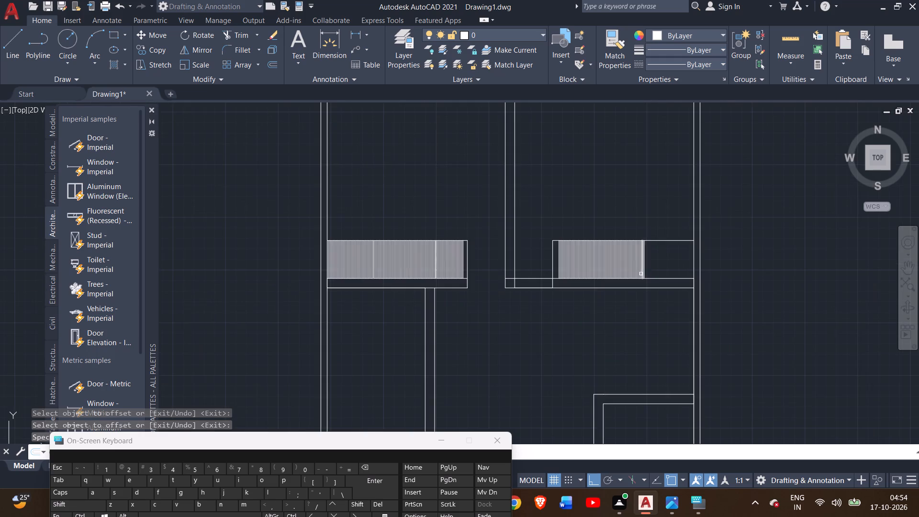
scroll(639, 266, up, 6)
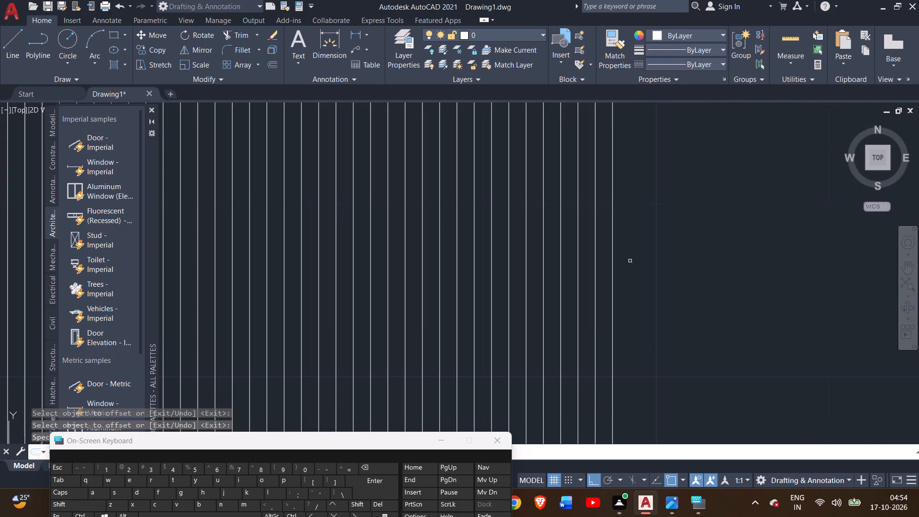
click(614, 221)
click(642, 225)
click(629, 220)
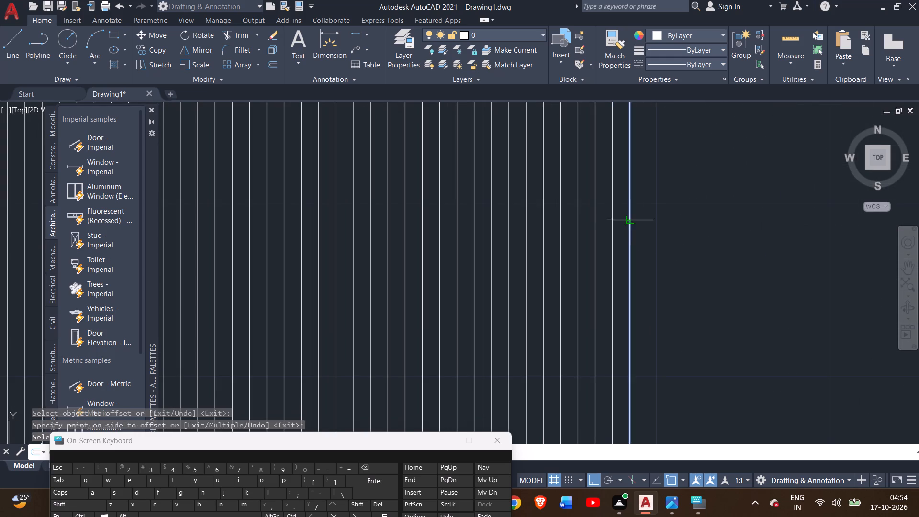
click(651, 221)
Add one more vertical line 1" to the right of the row's current last line.
scroll(671, 258, down, 7)
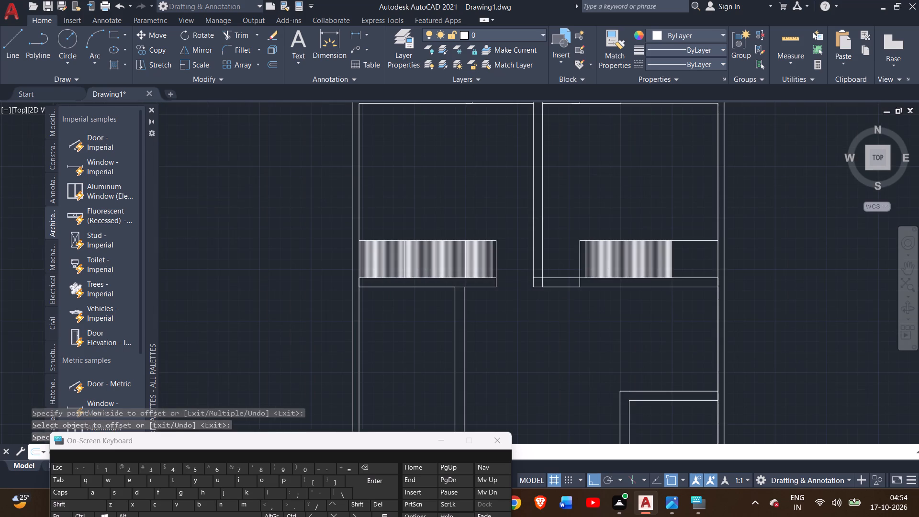
scroll(673, 262, up, 3)
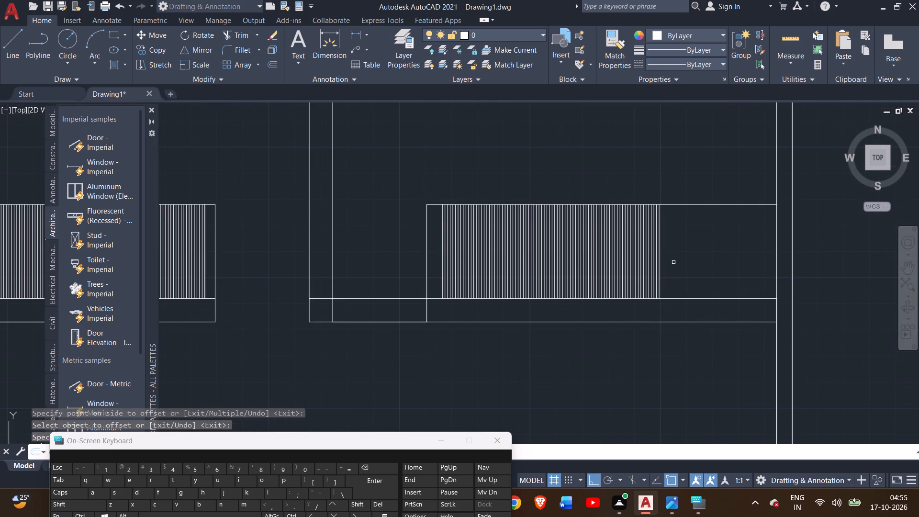
scroll(673, 262, up, 4)
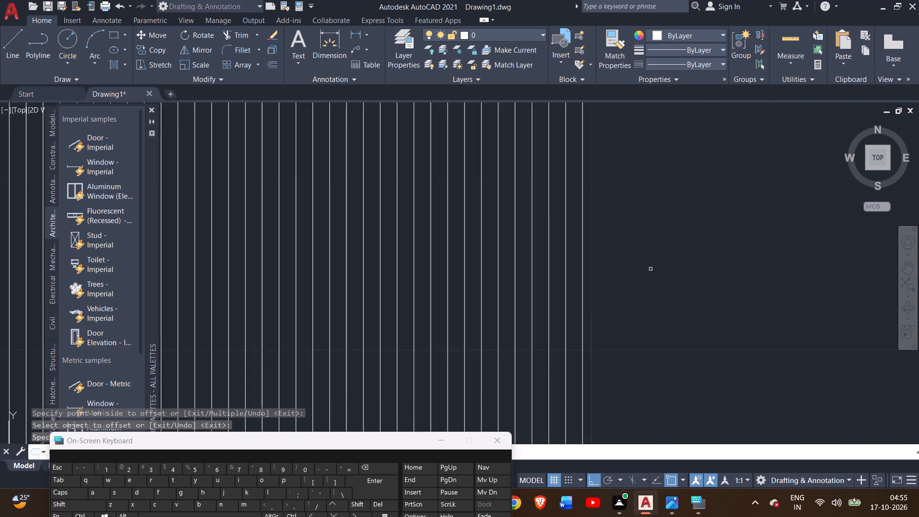
scroll(650, 269, up, 1)
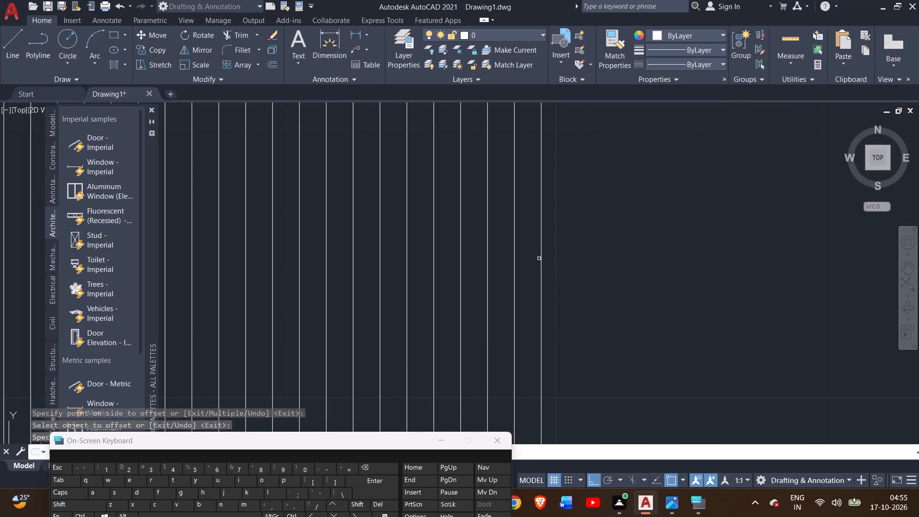
double_click(544, 253)
click(541, 270)
click(558, 269)
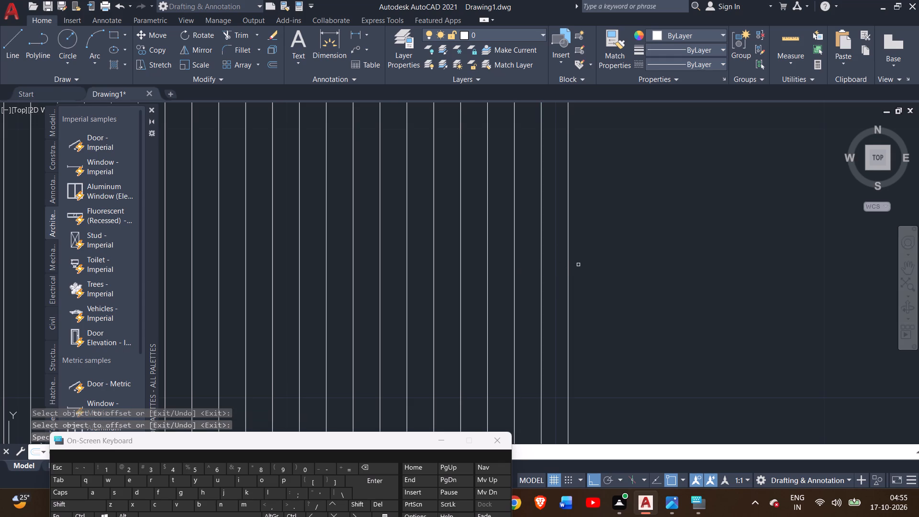
Continue the row rightward with four further 1" offsets, each taken from the newest vertical line.
scroll(578, 265, up, 1)
click(561, 260)
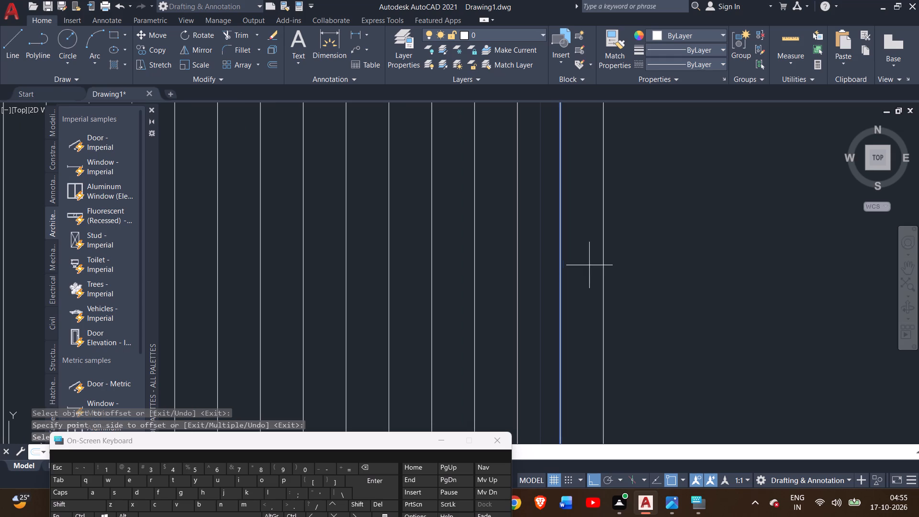
click(590, 265)
click(602, 258)
click(624, 259)
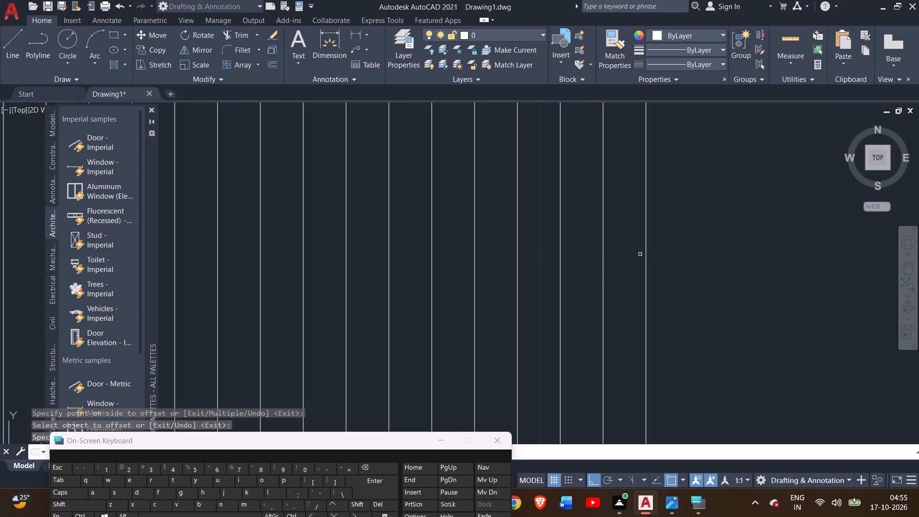
click(646, 250)
click(667, 250)
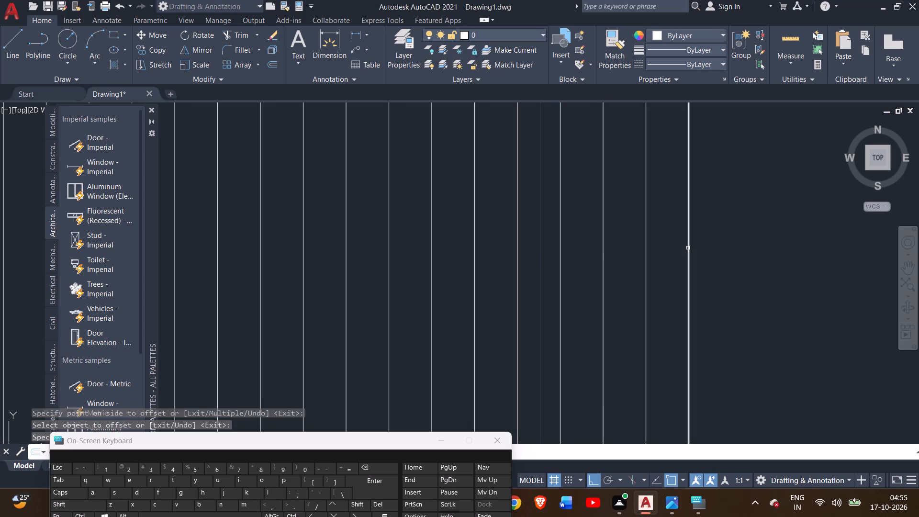
click(688, 248)
click(707, 248)
Add five more vertical lines at the 1" offset, each to the right of the previous last line.
scroll(721, 248, down, 1)
middle_drag(721, 248, 699, 247)
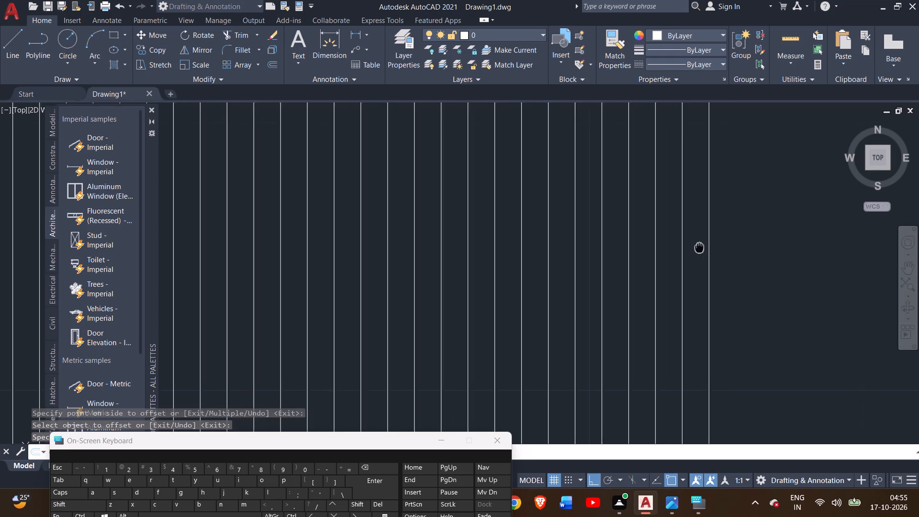
middle_drag(699, 247, 414, 247)
scroll(420, 247, up, 1)
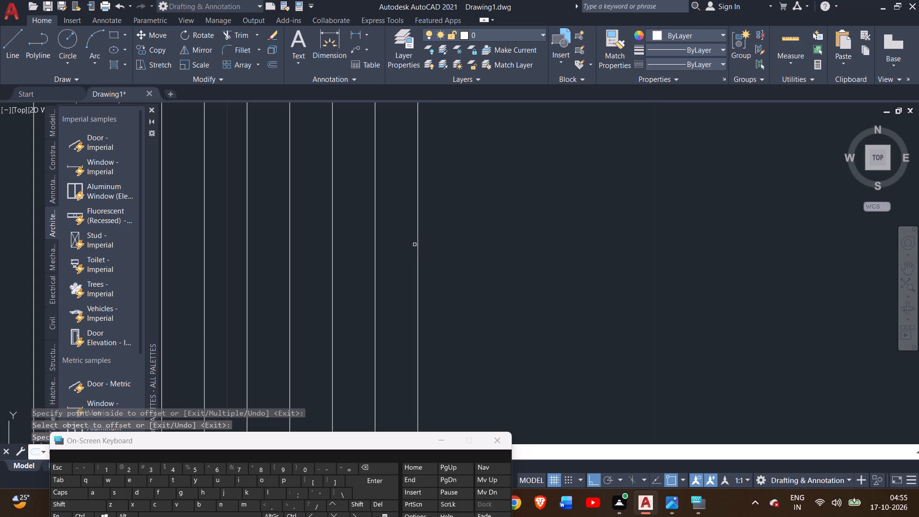
click(417, 239)
click(451, 240)
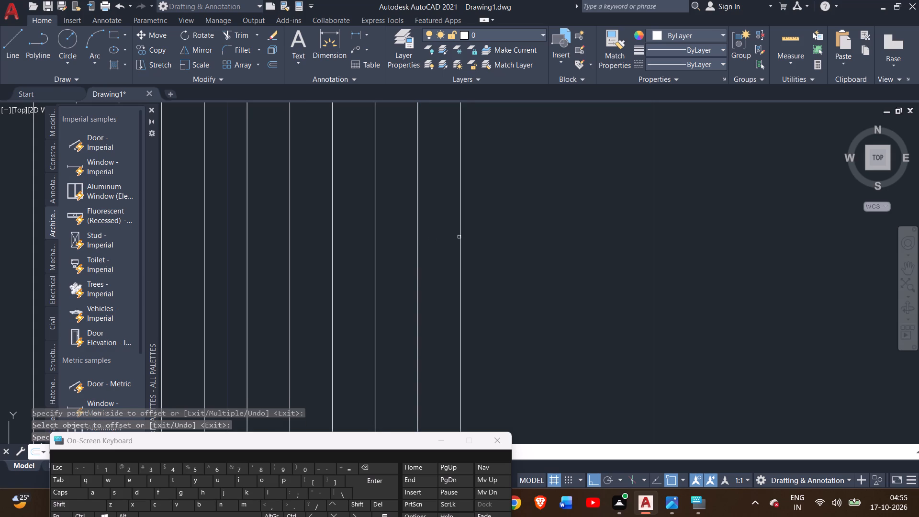
click(460, 236)
double_click(489, 239)
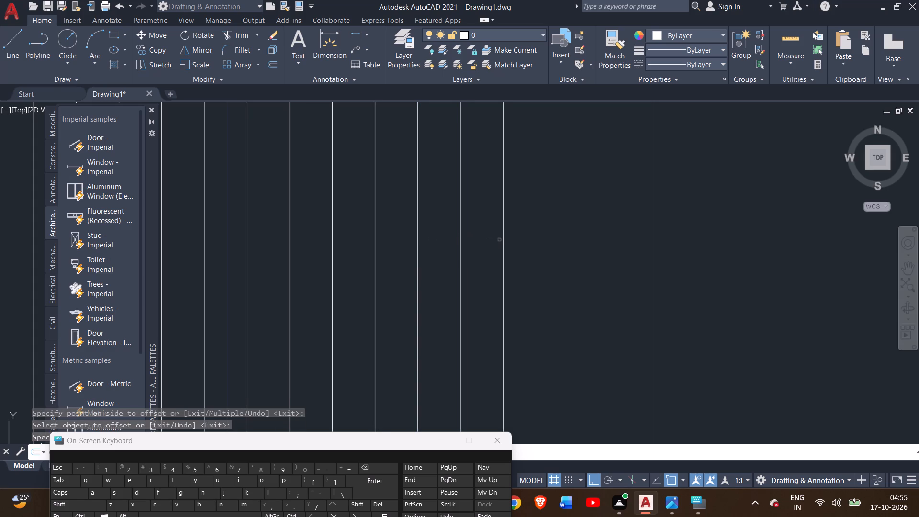
click(504, 240)
double_click(547, 248)
click(546, 246)
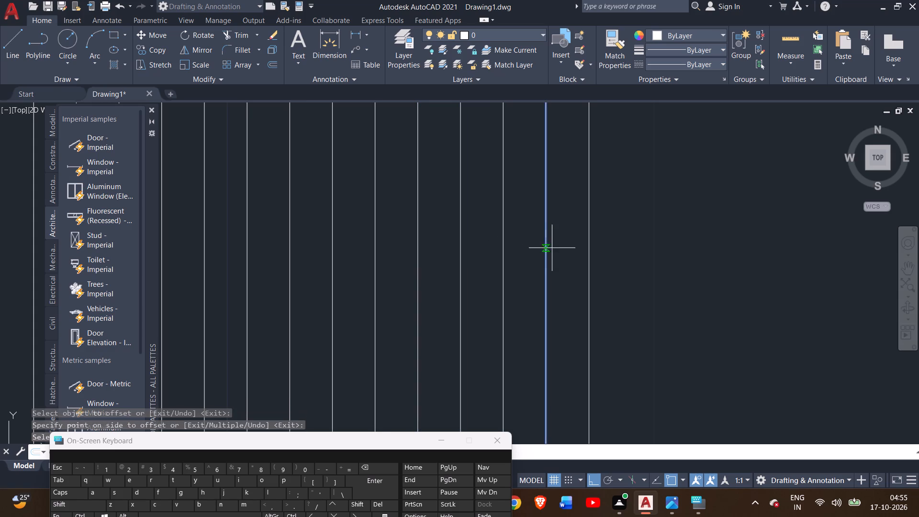
click(559, 247)
click(587, 237)
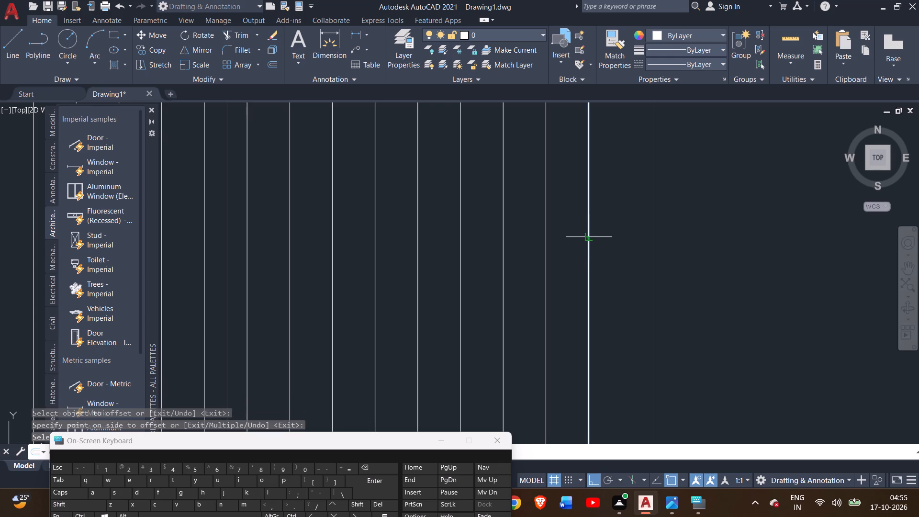
click(607, 237)
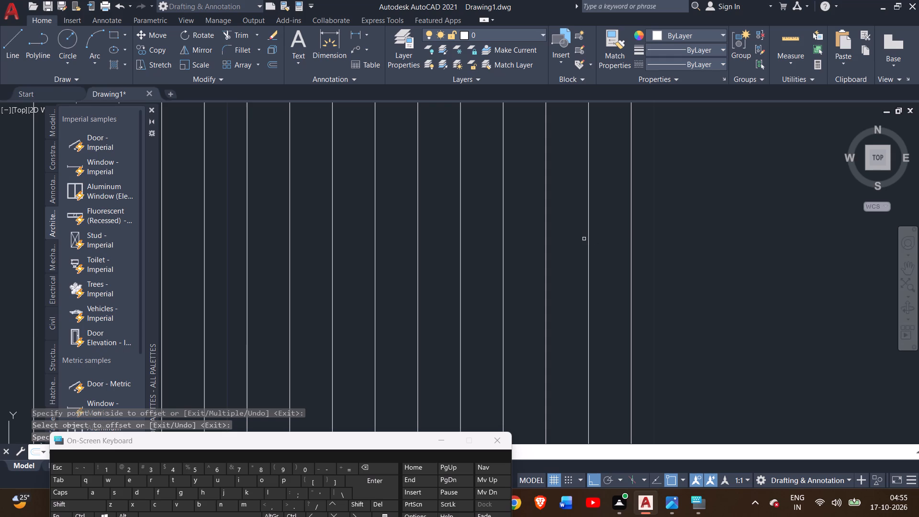
Offset the newest vertical line by 1" to the right three more times.
scroll(606, 217, up, 1)
middle_drag(591, 208, 473, 216)
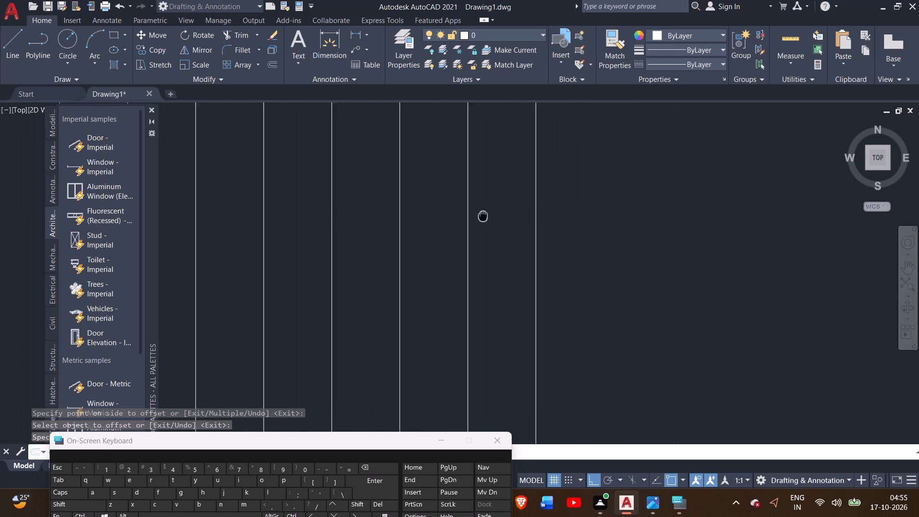
middle_drag(473, 216, 406, 216)
scroll(433, 199, up, 1)
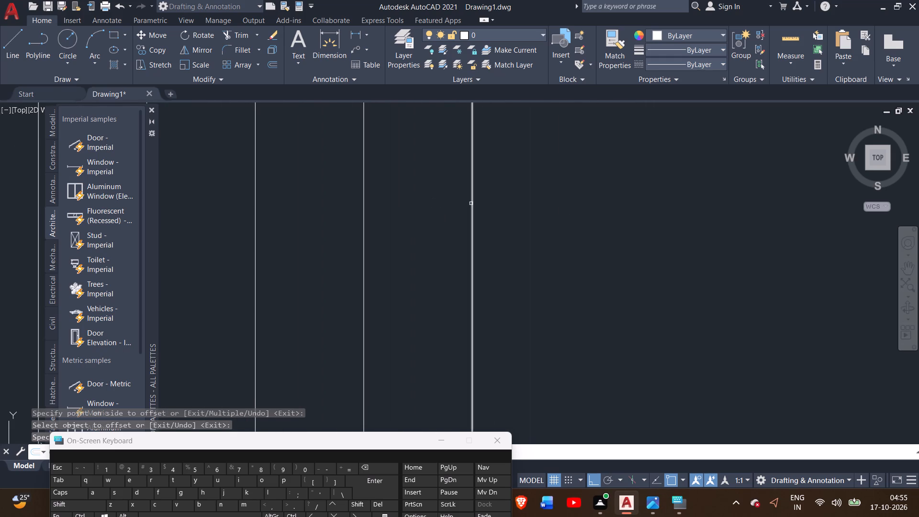
click(471, 203)
click(509, 205)
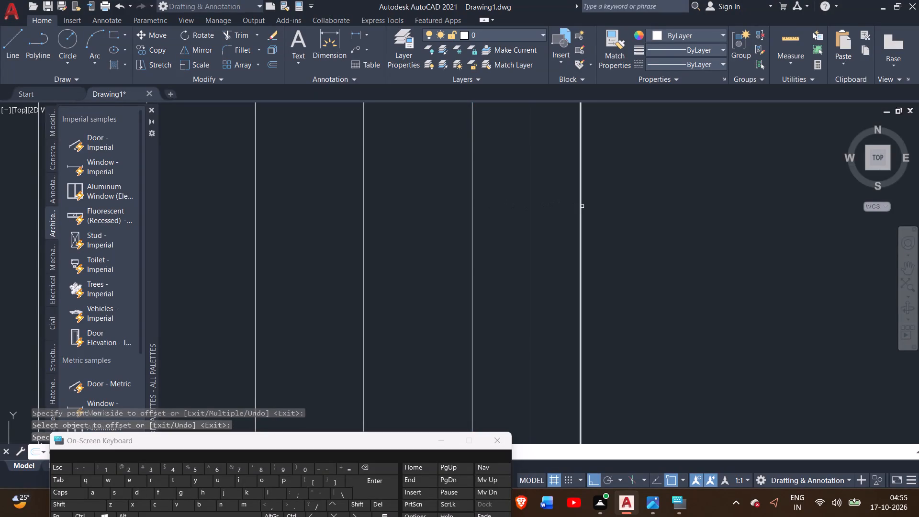
double_click(582, 206)
click(649, 224)
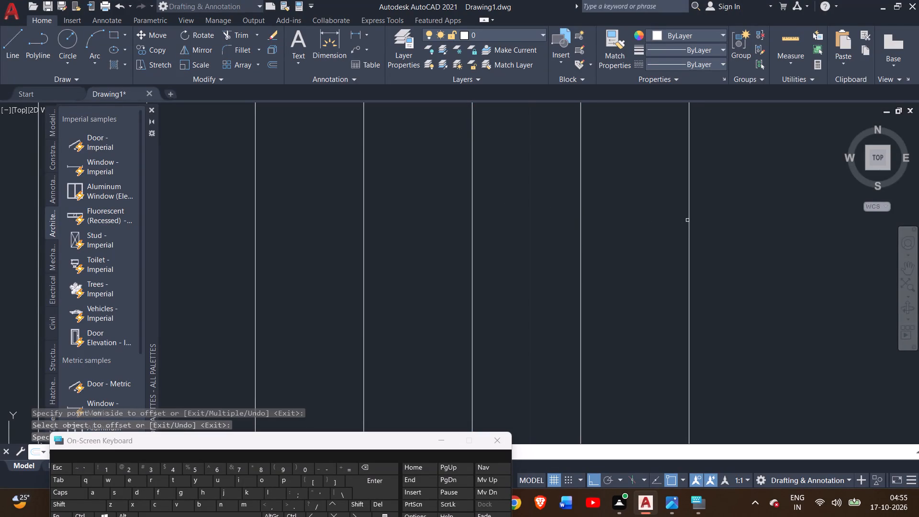
double_click(689, 212)
click(711, 219)
Extend the vertical line pattern toward the panel's right end with five more successive 1" offsets.
scroll(699, 234, down, 4)
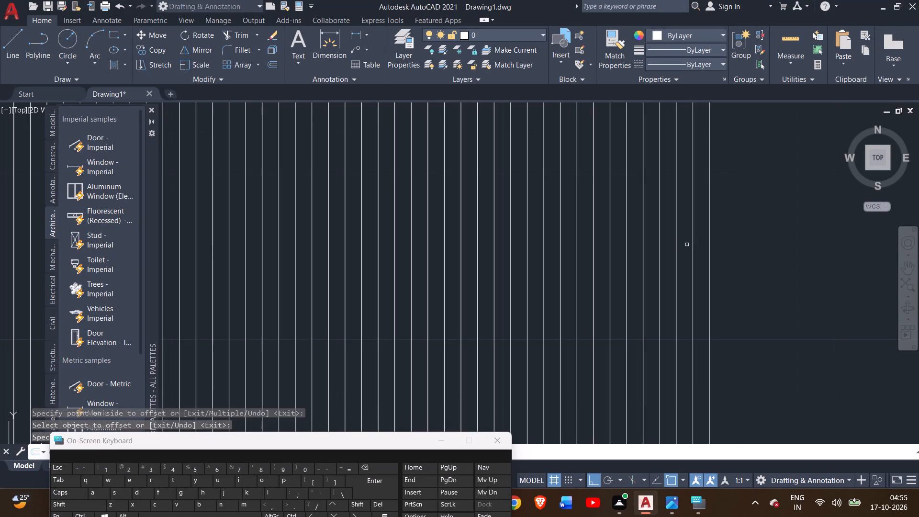
middle_drag(688, 245, 378, 271)
scroll(400, 264, up, 2)
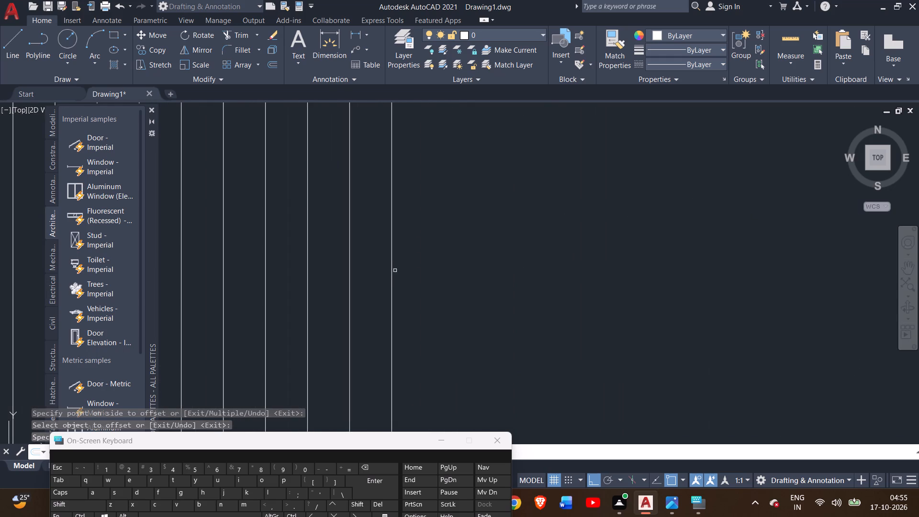
scroll(395, 265, up, 1)
double_click(388, 258)
click(422, 260)
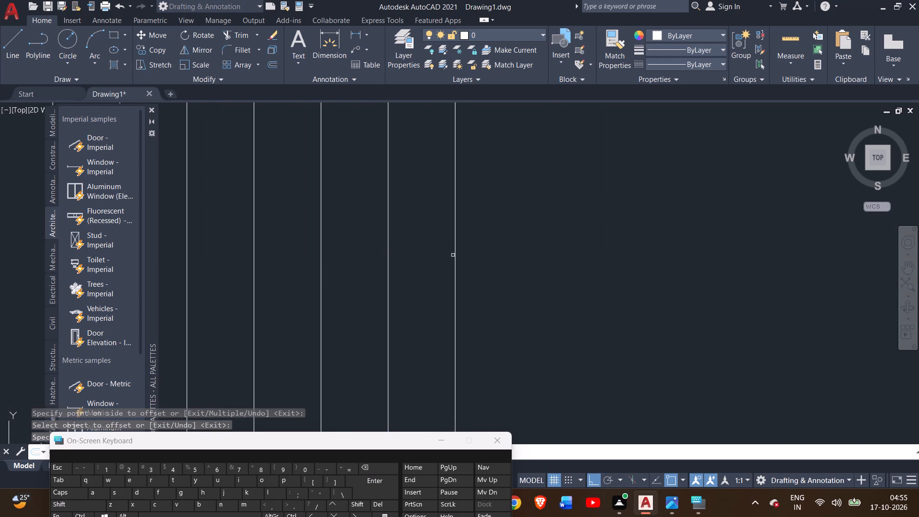
click(456, 249)
click(484, 253)
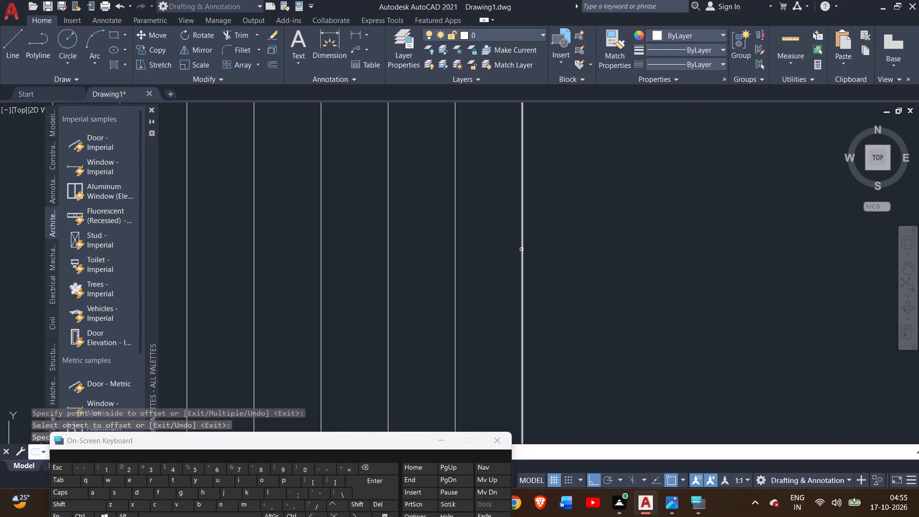
click(522, 246)
click(549, 256)
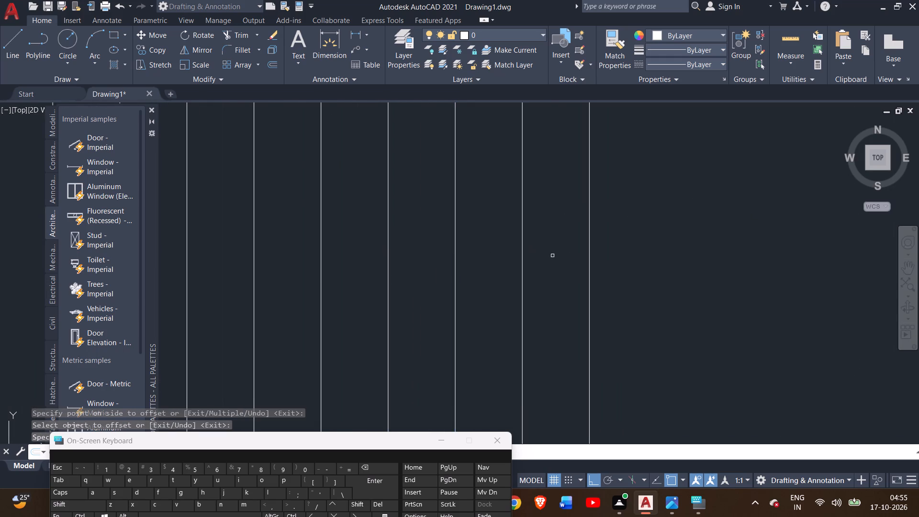
click(589, 249)
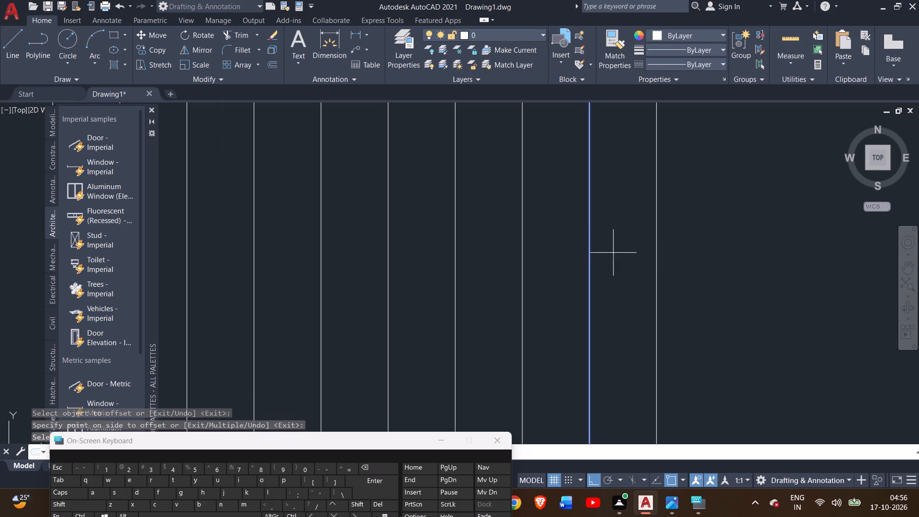
click(619, 255)
click(657, 251)
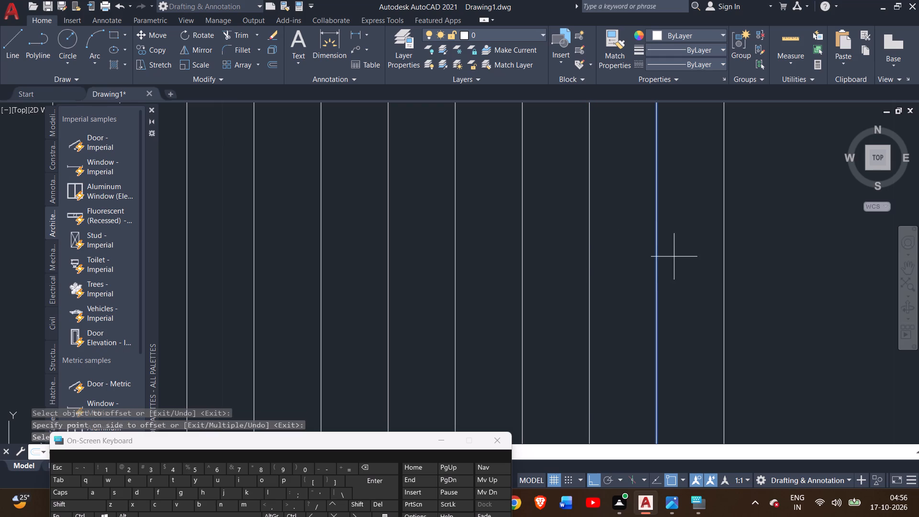
click(675, 257)
middle_drag(731, 262, 454, 233)
scroll(449, 236, up, 2)
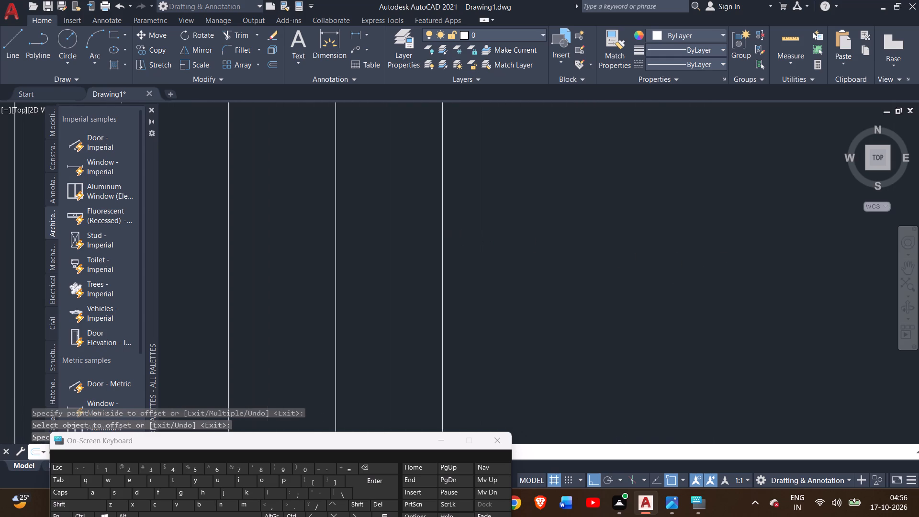
Offset the last vertical line in the panel by 1" to the right four times, each from the newest line.
scroll(432, 232, up, 1)
click(441, 227)
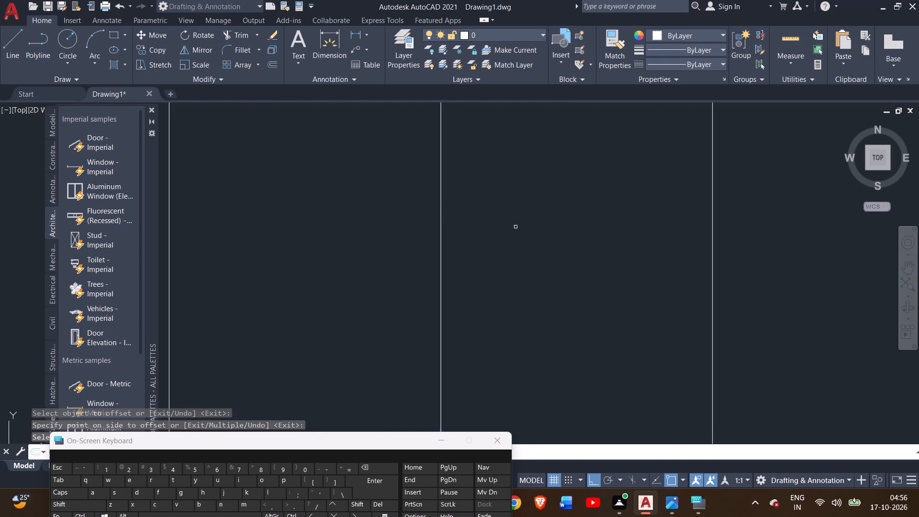
click(516, 227)
click(714, 250)
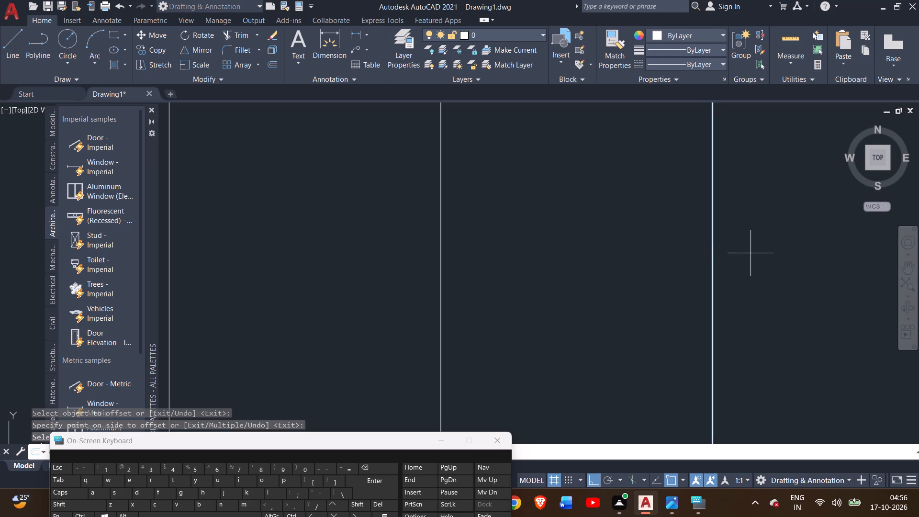
click(751, 253)
scroll(722, 265, down, 2)
middle_drag(726, 263, 373, 258)
click(471, 248)
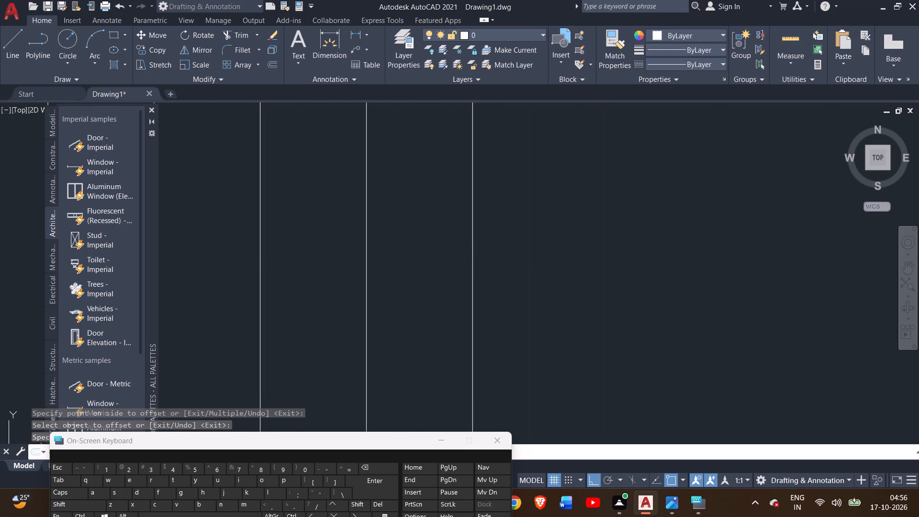
click(535, 253)
click(579, 251)
click(626, 253)
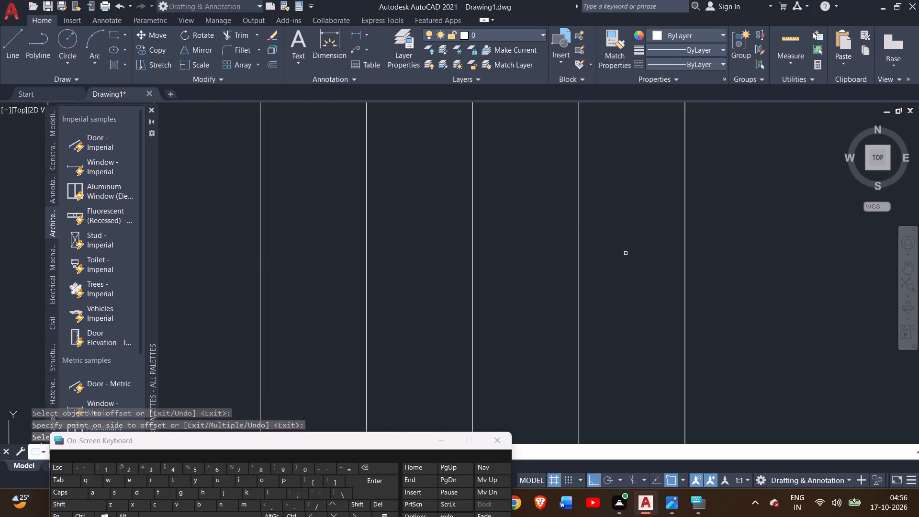
Add four more vertical lines at 1" spacing, offsetting each newest line to the right.
middle_drag(663, 258, 370, 251)
click(390, 250)
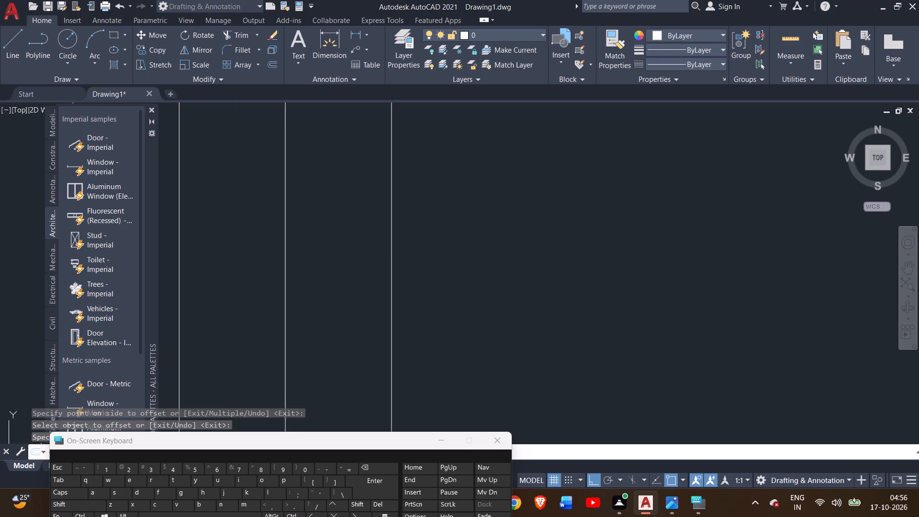
double_click(436, 247)
click(498, 246)
click(535, 247)
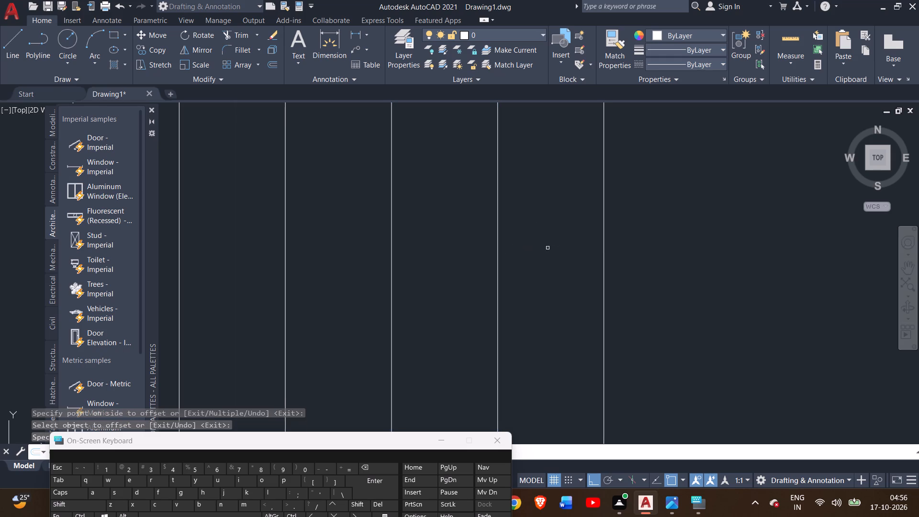
click(605, 252)
click(661, 261)
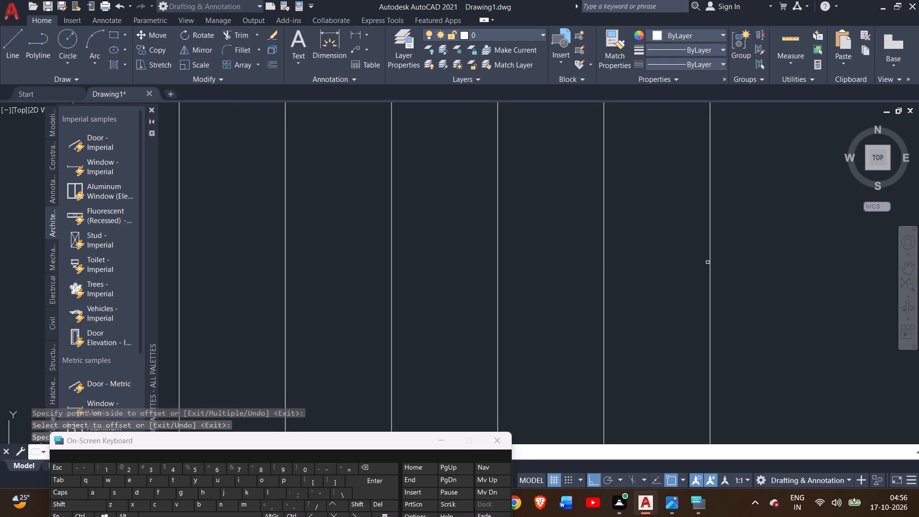
click(710, 262)
click(751, 269)
Continue the vertical line row with five further 1" offsets toward the panel's right end.
scroll(744, 266, down, 3)
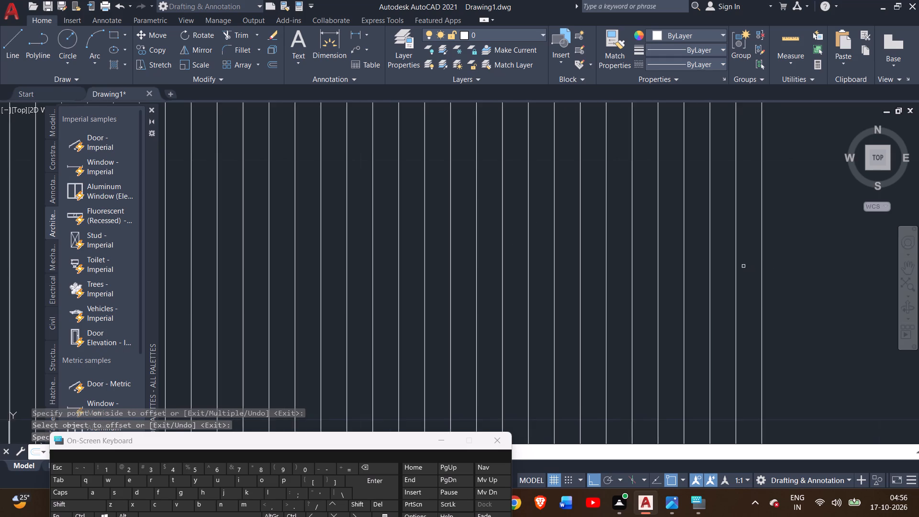
middle_drag(742, 266, 593, 267)
scroll(593, 267, down, 2)
scroll(601, 263, up, 3)
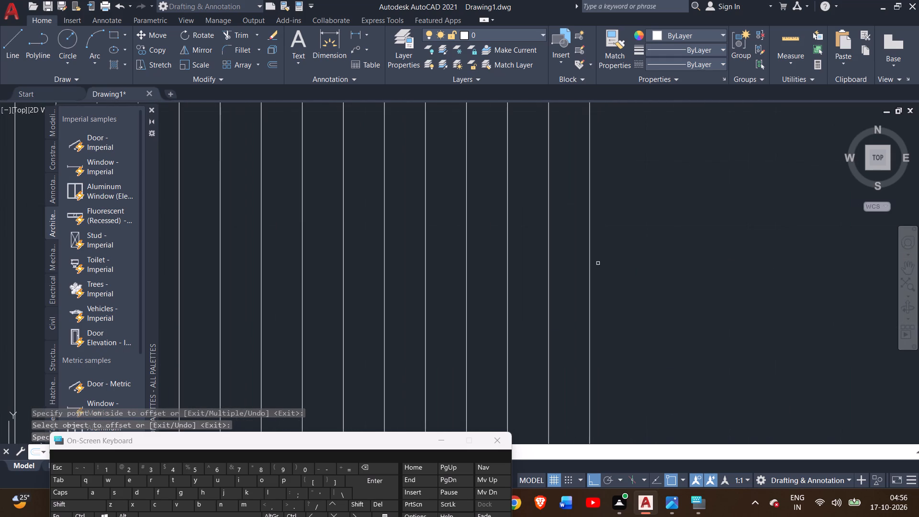
click(591, 261)
click(624, 264)
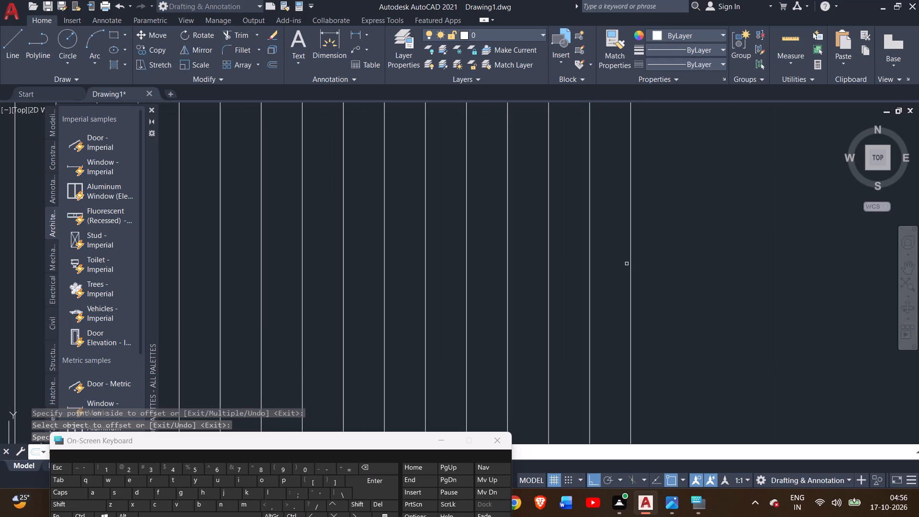
click(632, 259)
click(657, 258)
click(672, 260)
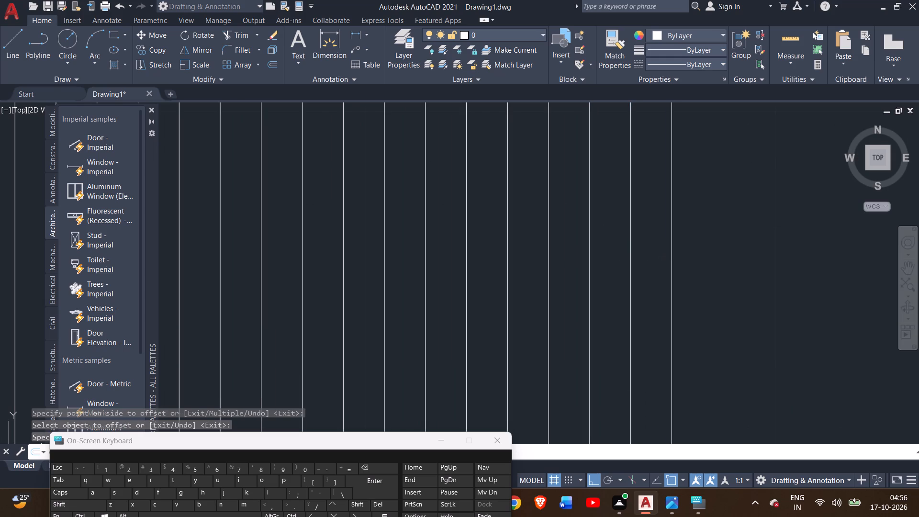
click(695, 264)
click(715, 263)
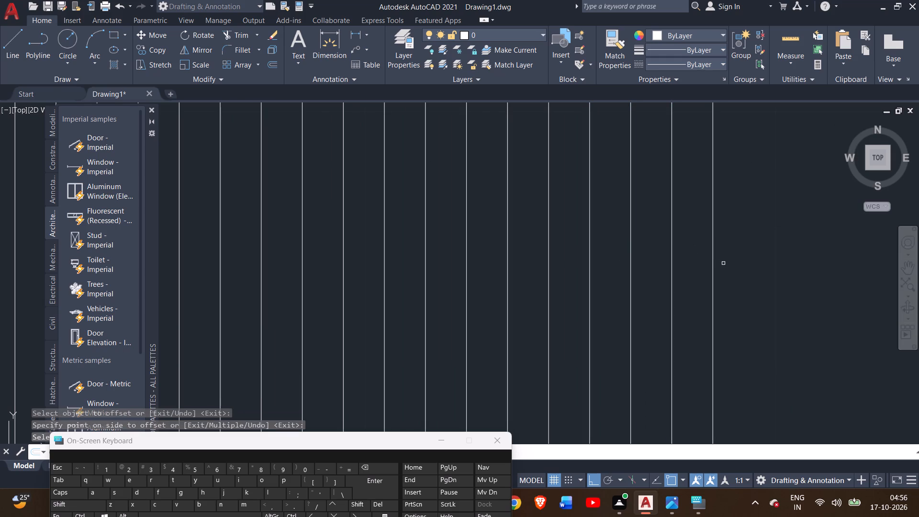
click(714, 264)
click(742, 267)
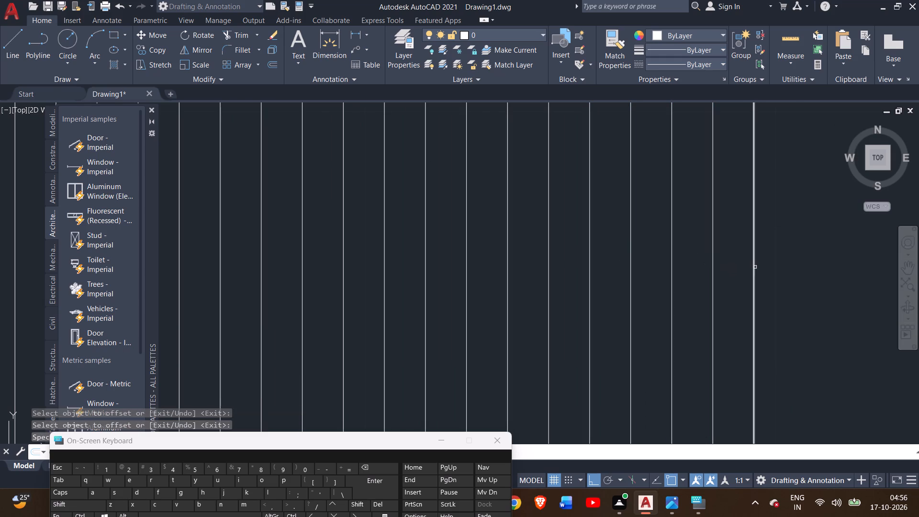
click(755, 267)
click(785, 269)
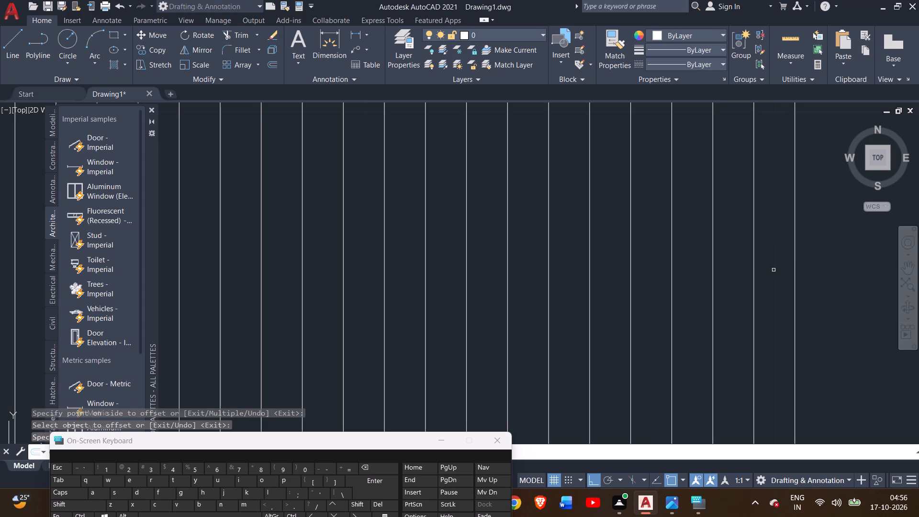
Locate the last line in the partly filled panel and add three more 1" offsets to its right.
scroll(768, 272, down, 7)
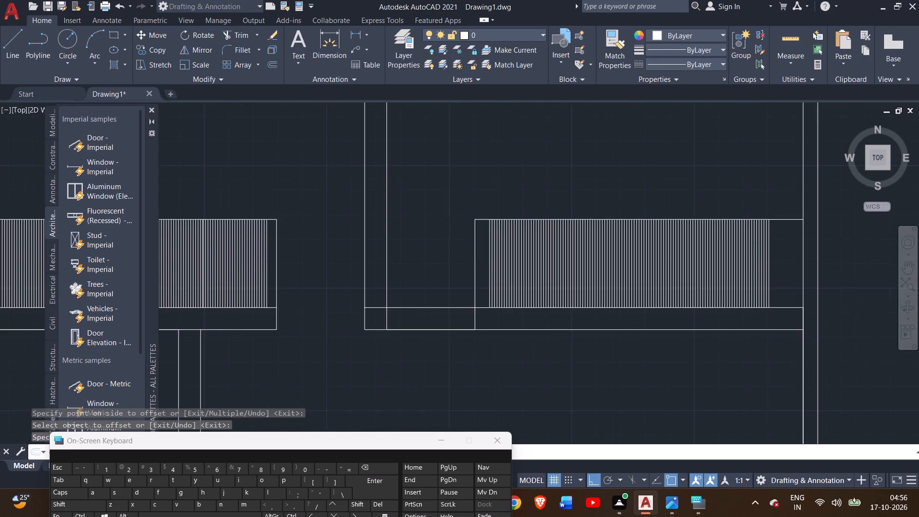
scroll(765, 273, up, 5)
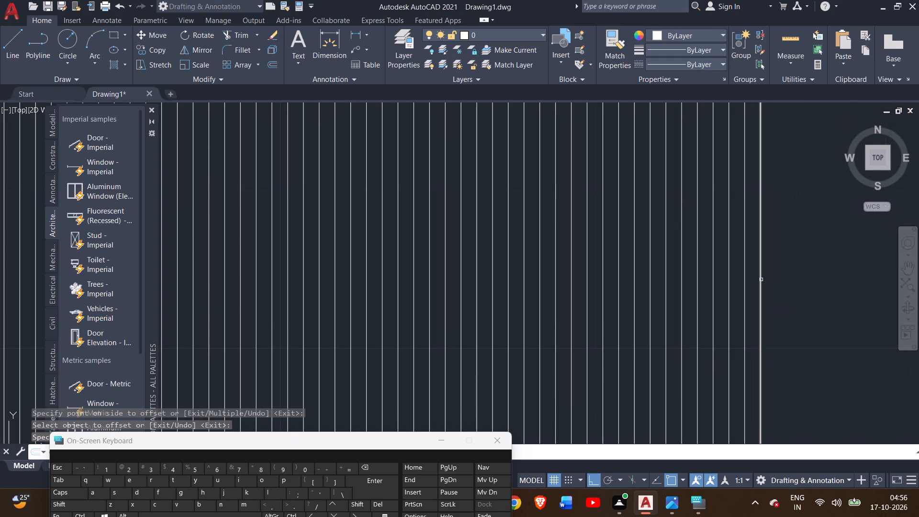
middle_drag(772, 279, 669, 241)
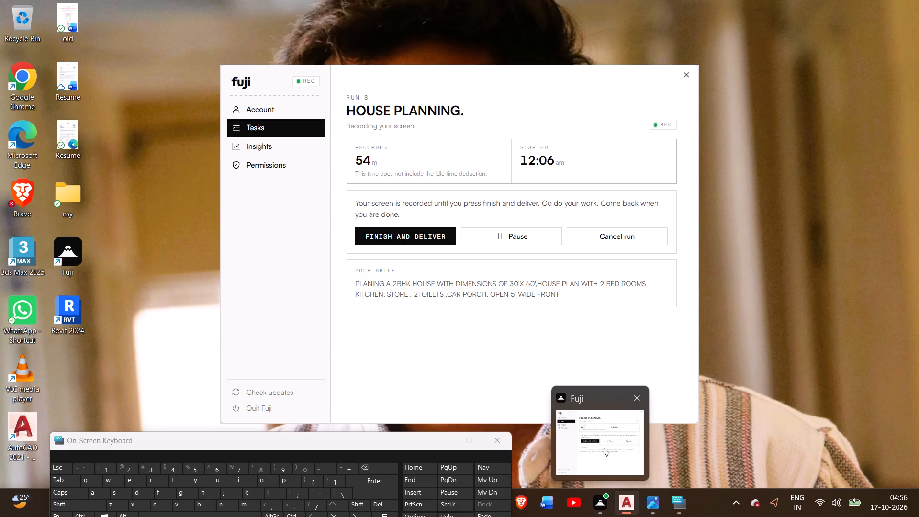
scroll(646, 308, up, 2)
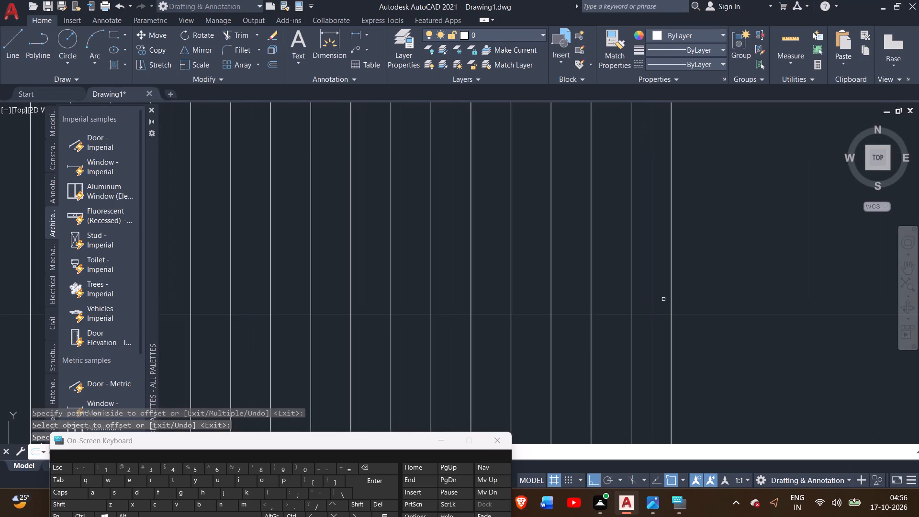
click(671, 291)
click(691, 293)
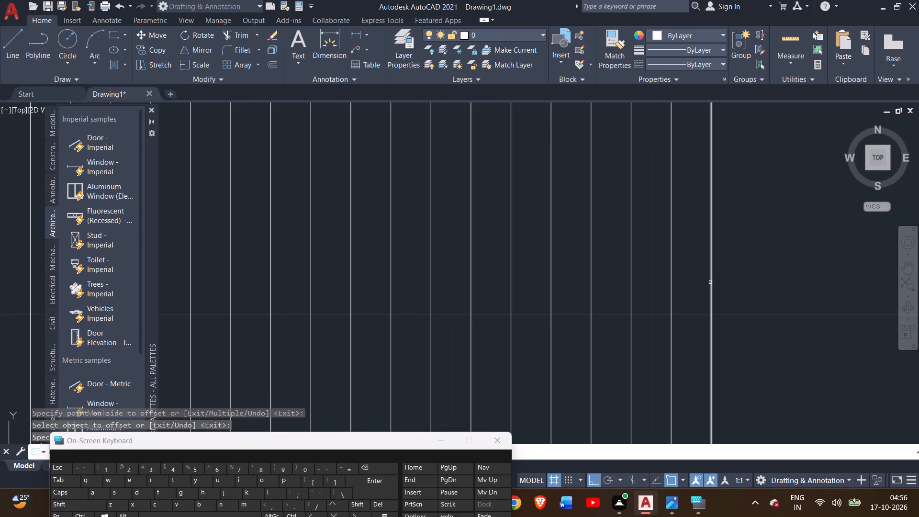
click(710, 282)
click(726, 285)
click(750, 270)
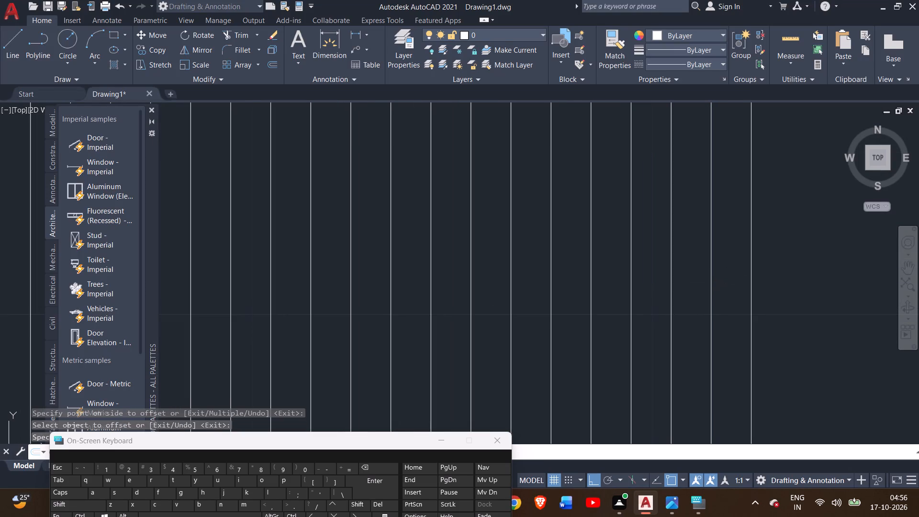
click(751, 265)
click(760, 279)
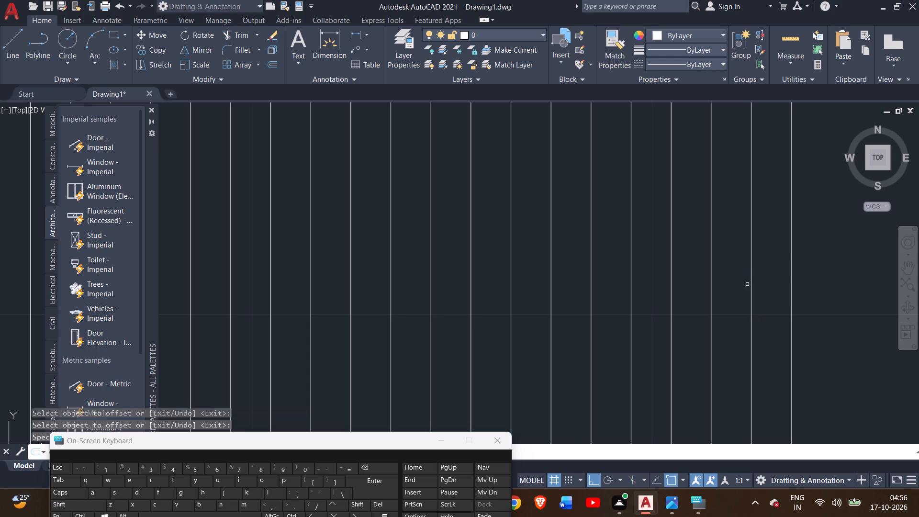
Extend the row with five successive 1" offsets into the remaining gap before the panel's right edge.
middle_drag(688, 300, 342, 226)
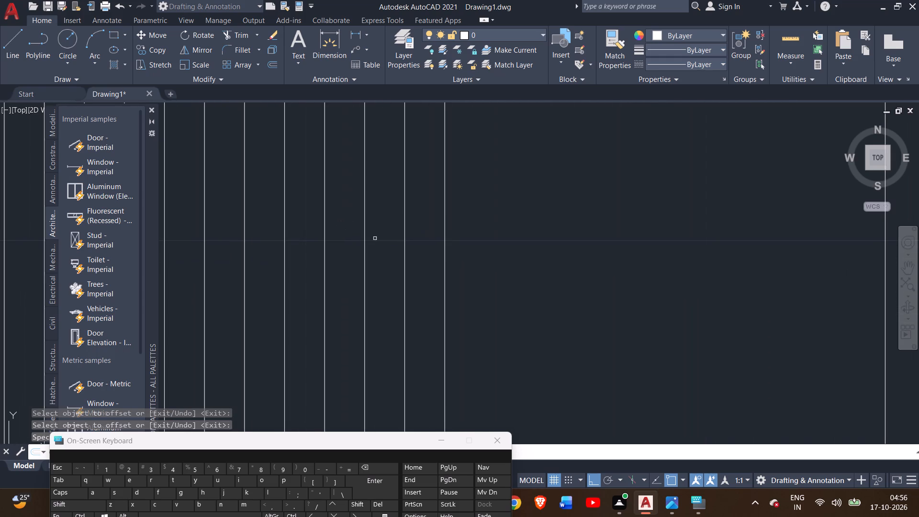
scroll(424, 248, up, 1)
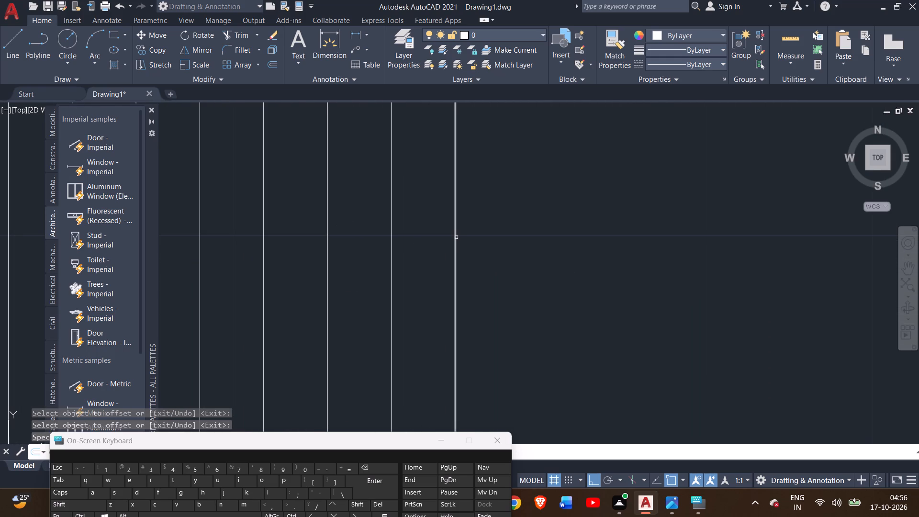
double_click(456, 237)
click(528, 247)
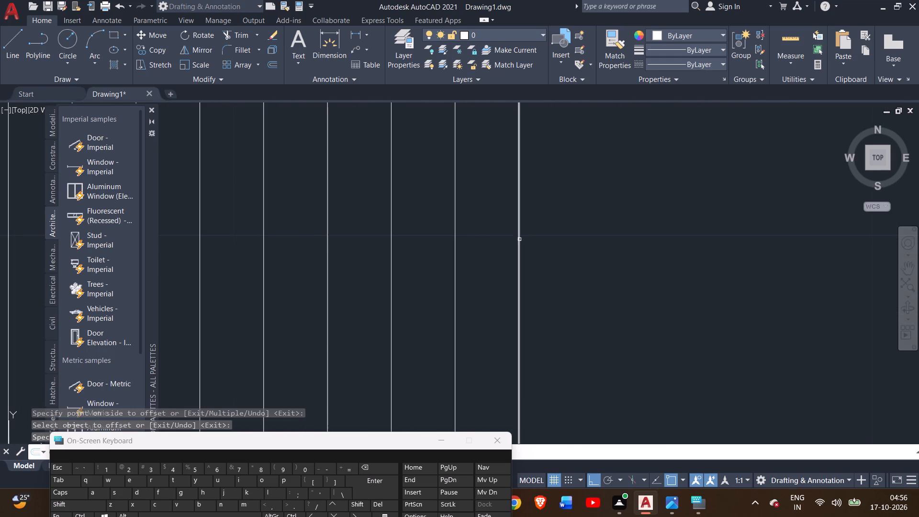
click(518, 236)
click(544, 240)
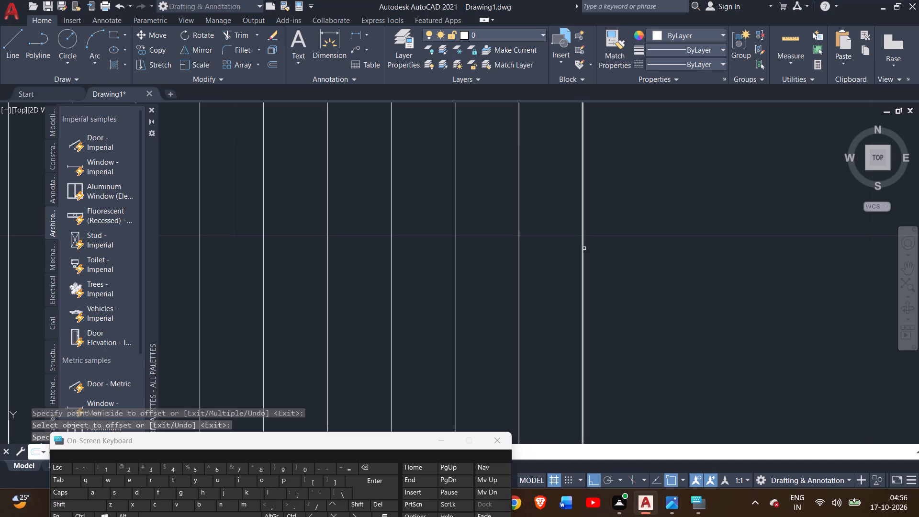
click(582, 248)
click(622, 254)
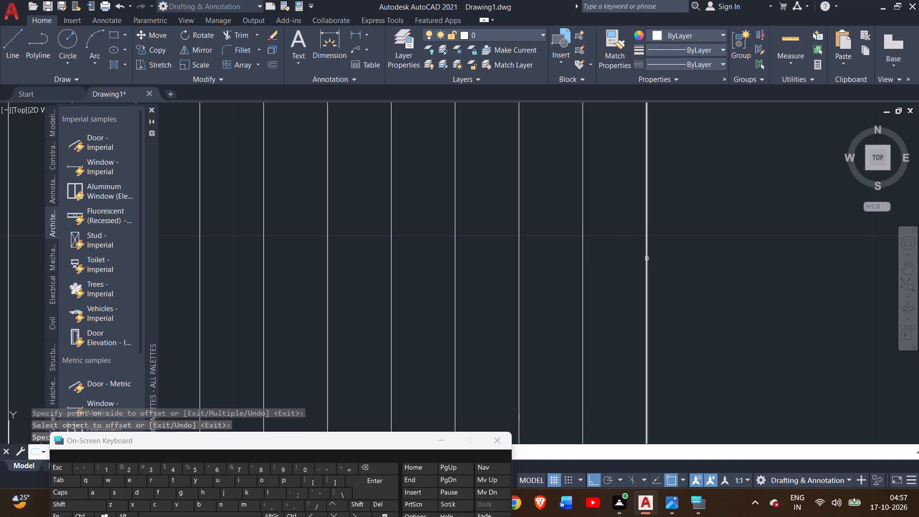
click(647, 258)
click(691, 262)
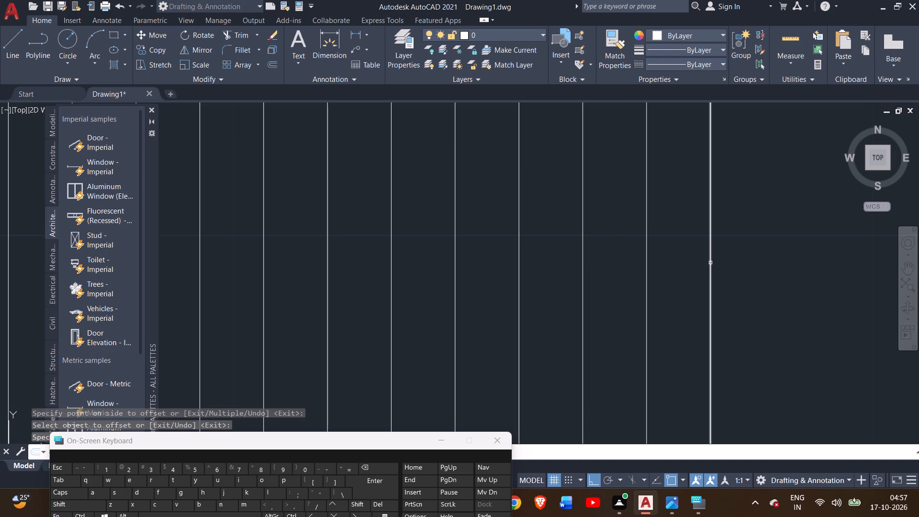
click(710, 263)
click(753, 269)
Fill the rest of the gap up to the panel's right edge with five more vertical lines at 1" offsets.
middle_drag(754, 270, 615, 242)
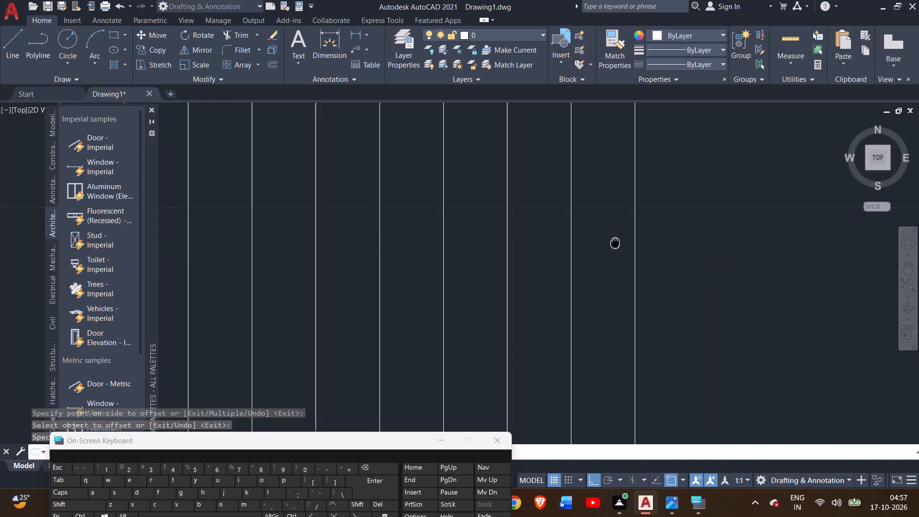
middle_drag(615, 242, 577, 233)
click(597, 238)
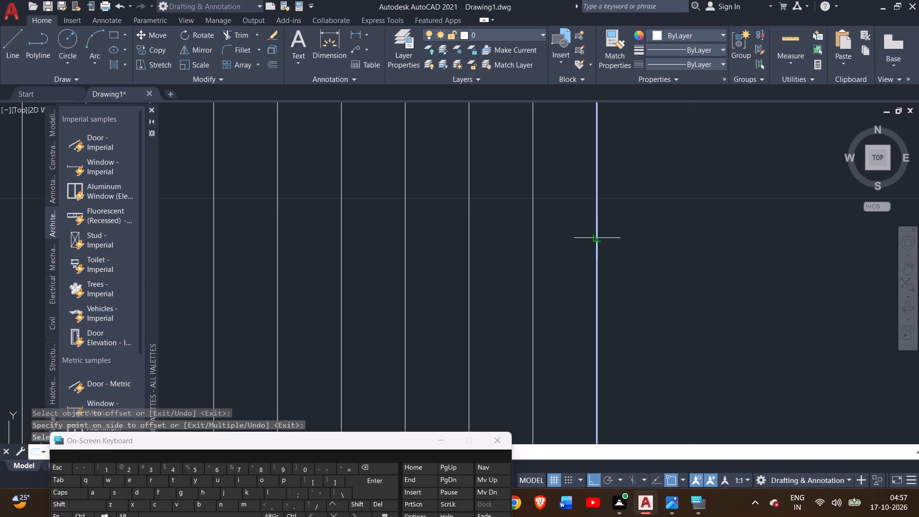
click(632, 245)
click(660, 255)
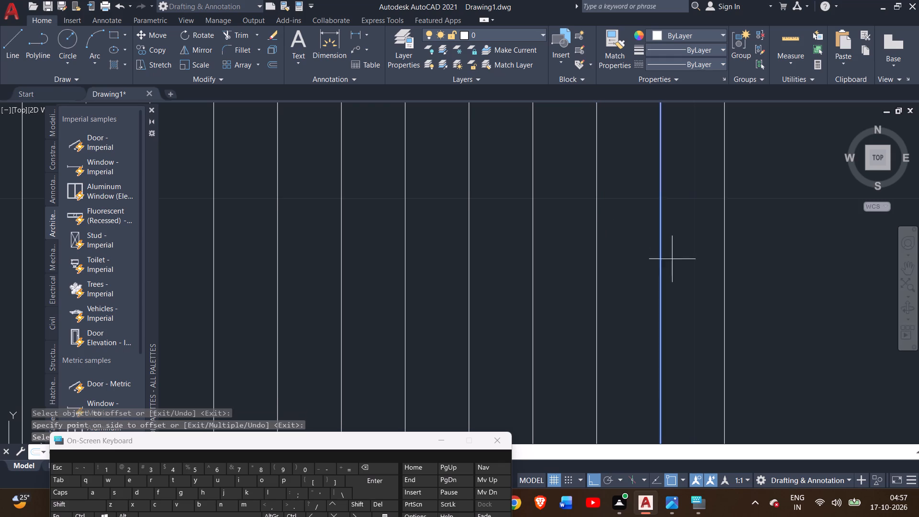
click(686, 262)
middle_drag(686, 264, 443, 240)
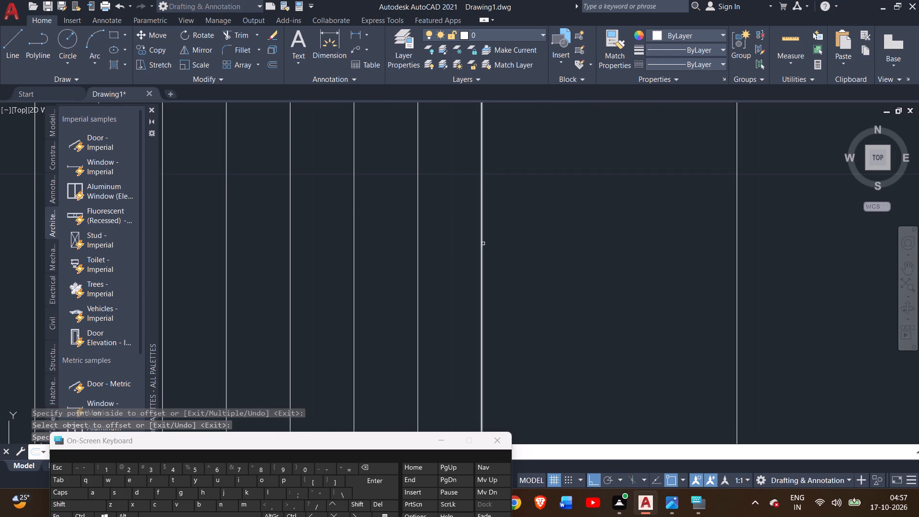
click(483, 244)
click(515, 252)
click(546, 251)
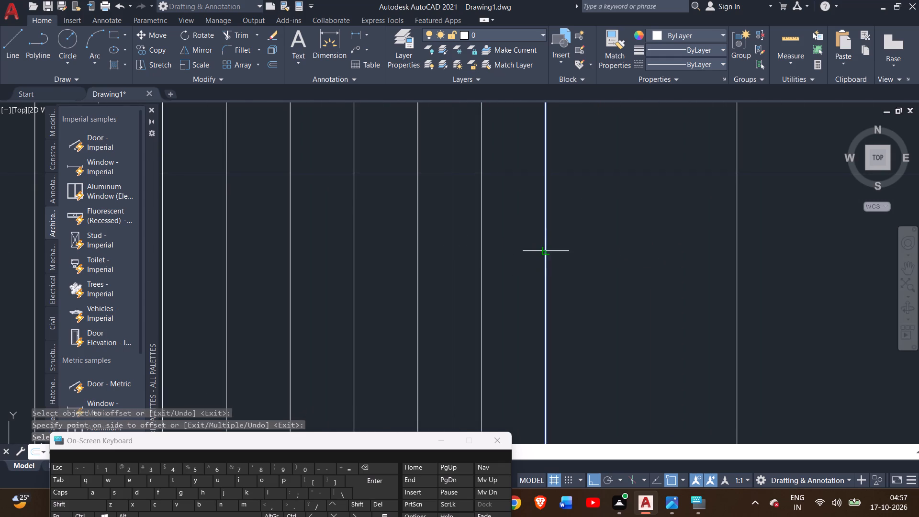
double_click(578, 256)
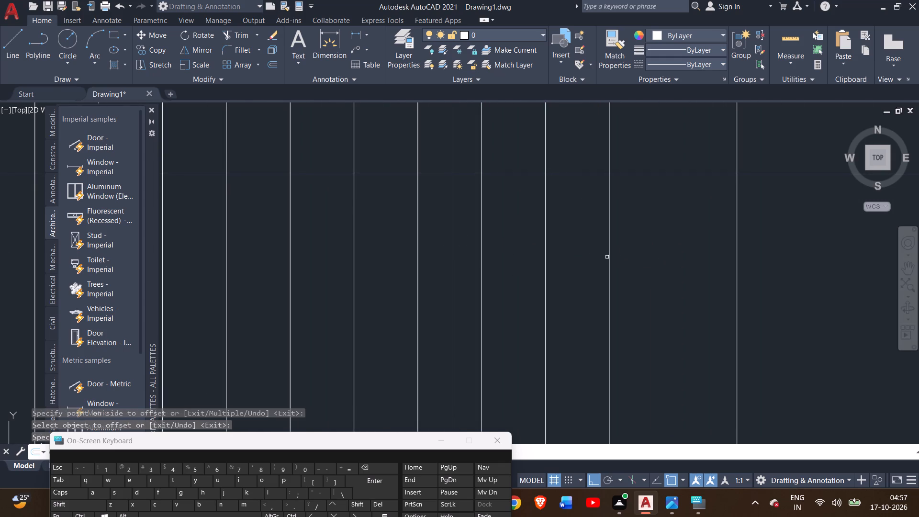
click(607, 258)
click(608, 259)
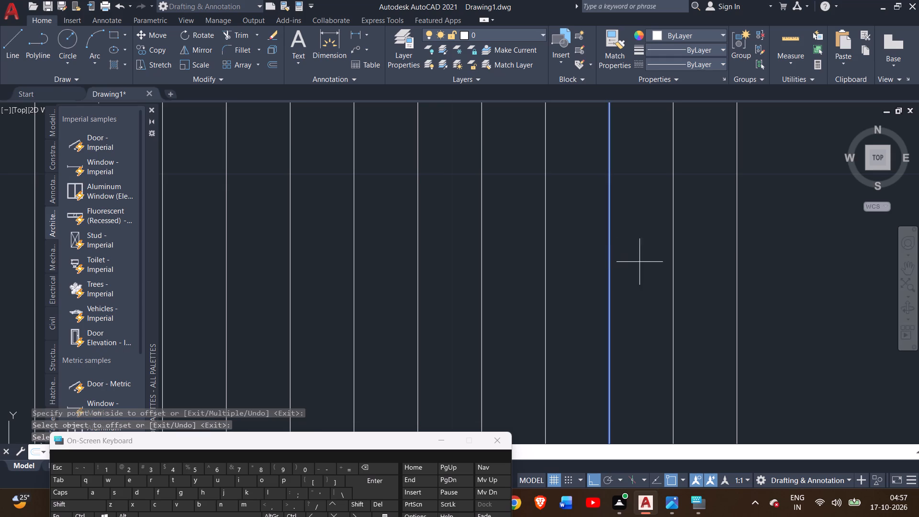
click(639, 262)
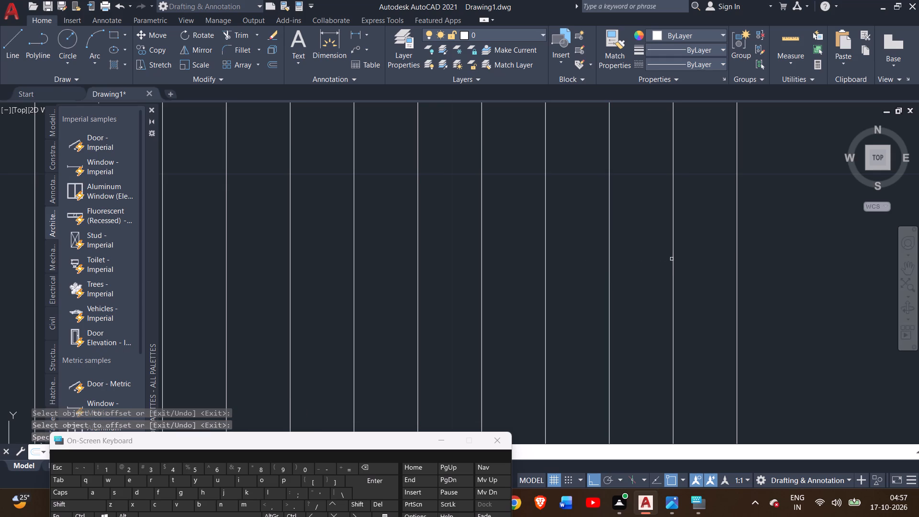
End the 1" offset series at the right edge of the filled panel.
click(674, 258)
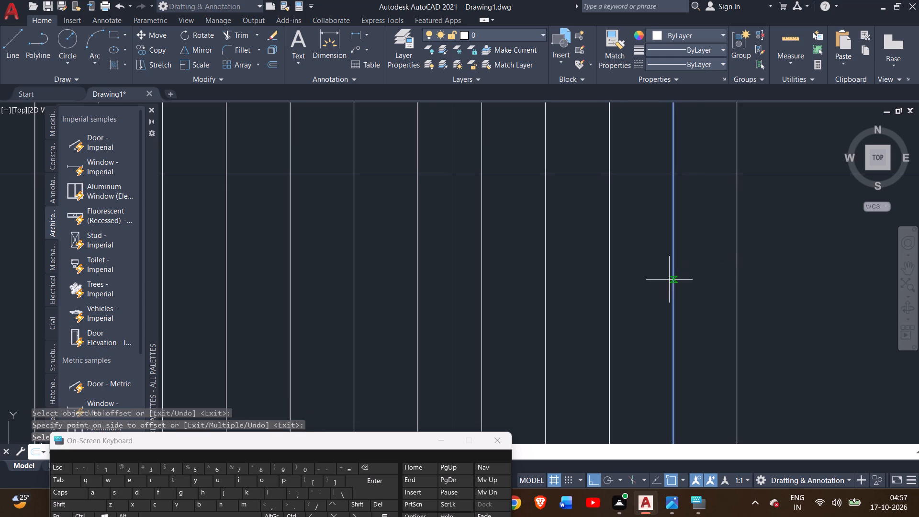
scroll(668, 281, down, 5)
right_click(652, 344)
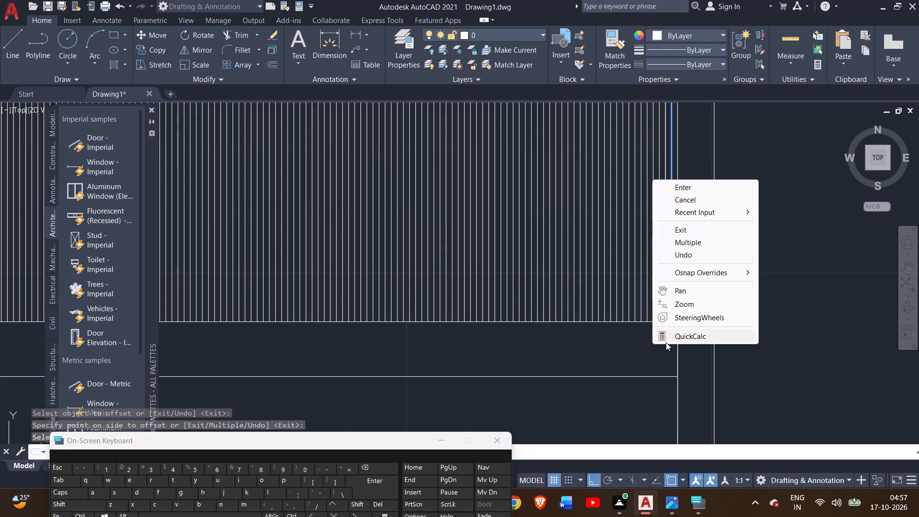
click(684, 185)
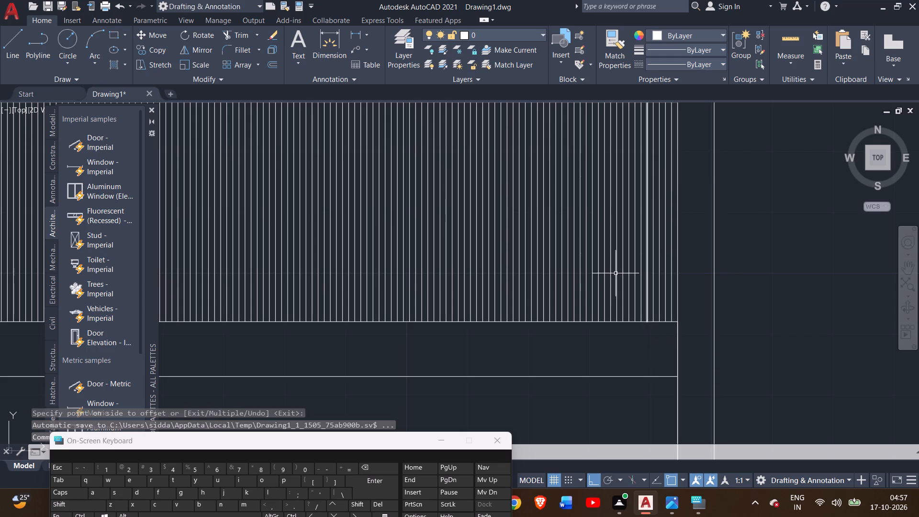
Review the plan below the filled panels and examine the kitchen, dining and toilet walls in the reference image CADD PLAN 17 -1.jpg.
scroll(549, 300, down, 3)
scroll(462, 359, down, 1)
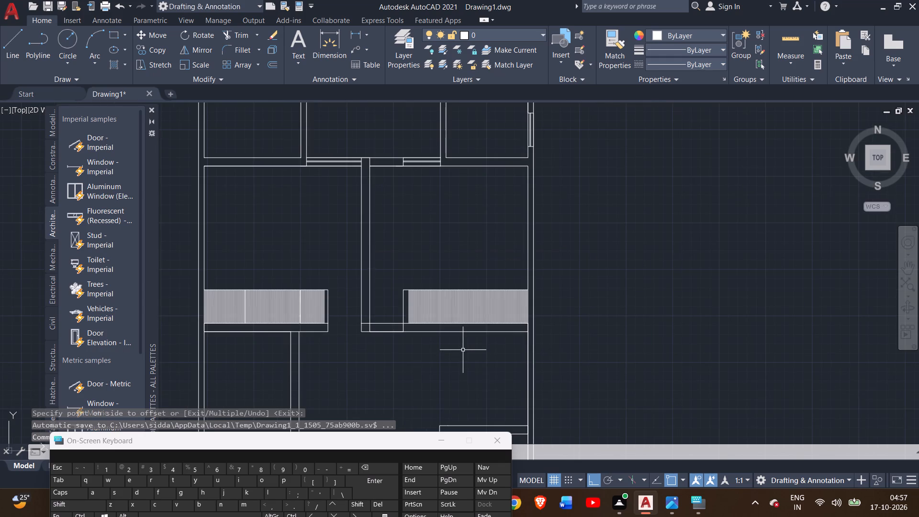
middle_drag(463, 349, 598, 251)
scroll(473, 258, up, 1)
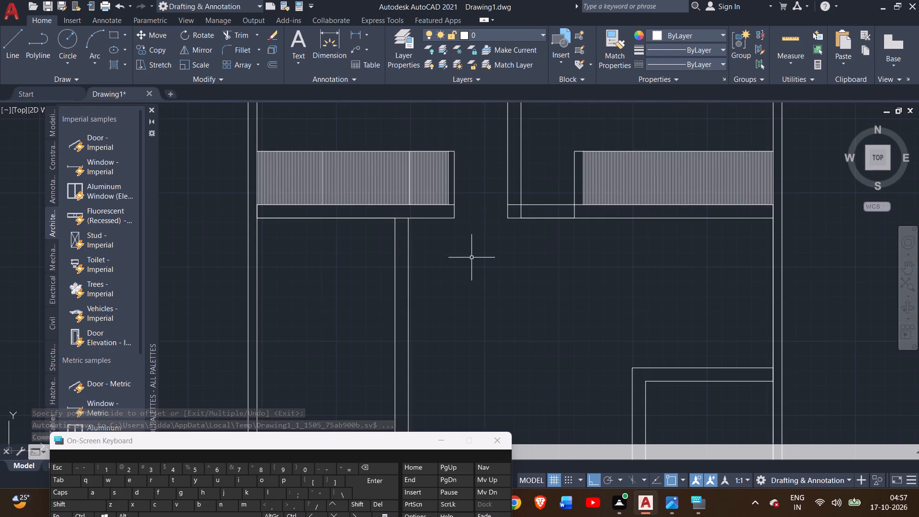
middle_drag(471, 258, 445, 196)
middle_drag(428, 271, 417, 221)
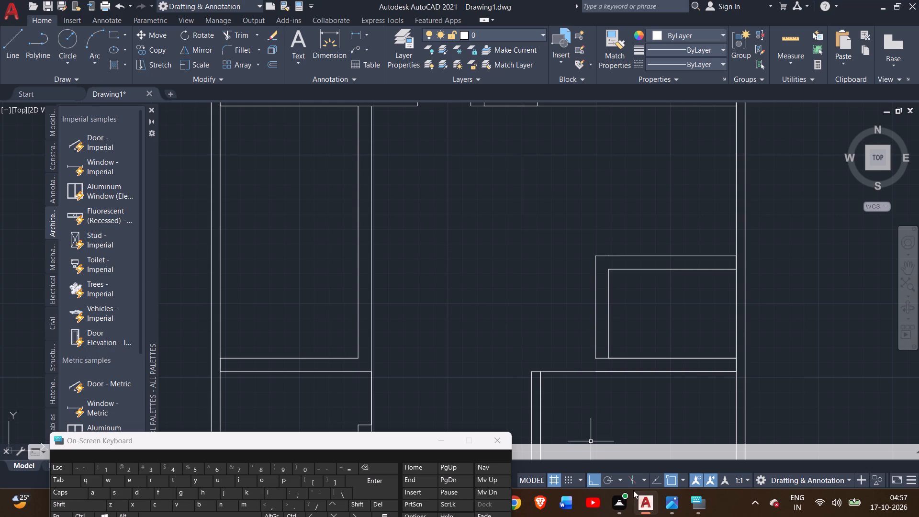
click(677, 509)
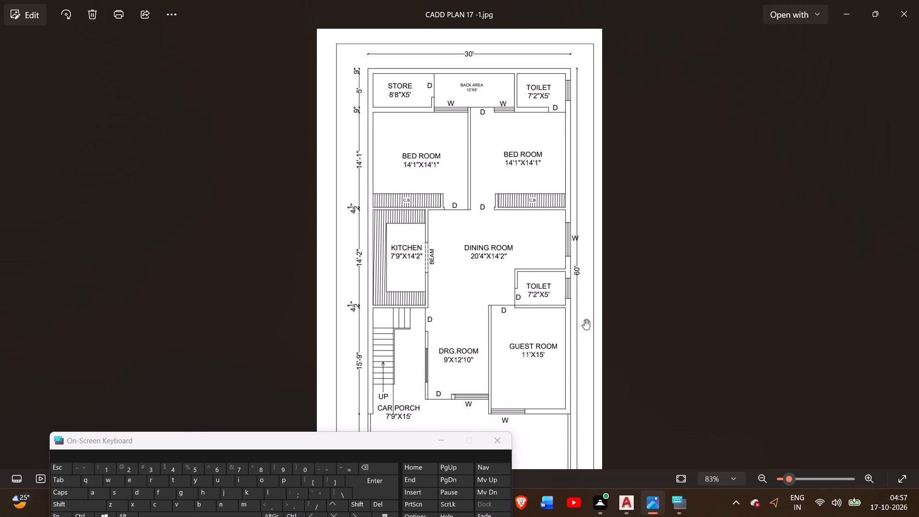
click(713, 287)
Switch back to AutoCAD and draw a short vertical line across the wall thickness at the dining-side toilet's lower-left corner.
click(621, 505)
middle_drag(506, 302, 486, 251)
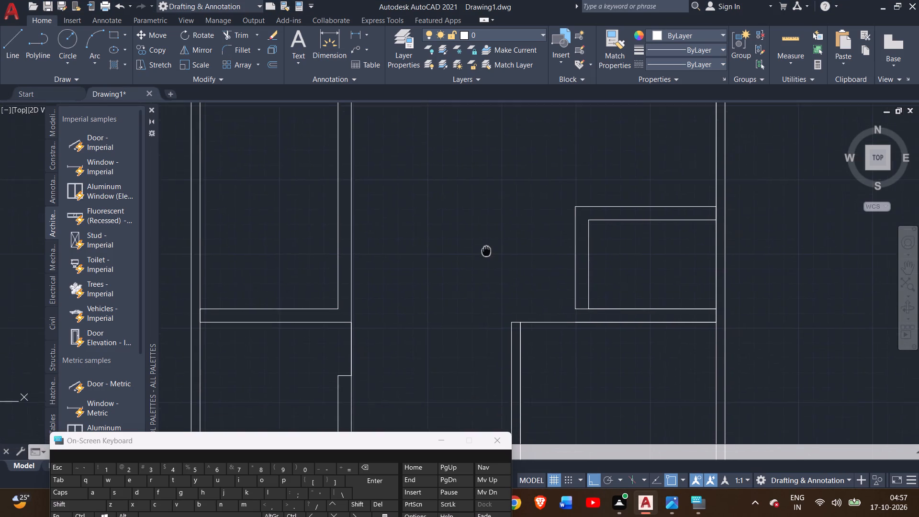
middle_drag(486, 251, 483, 240)
click(3, 54)
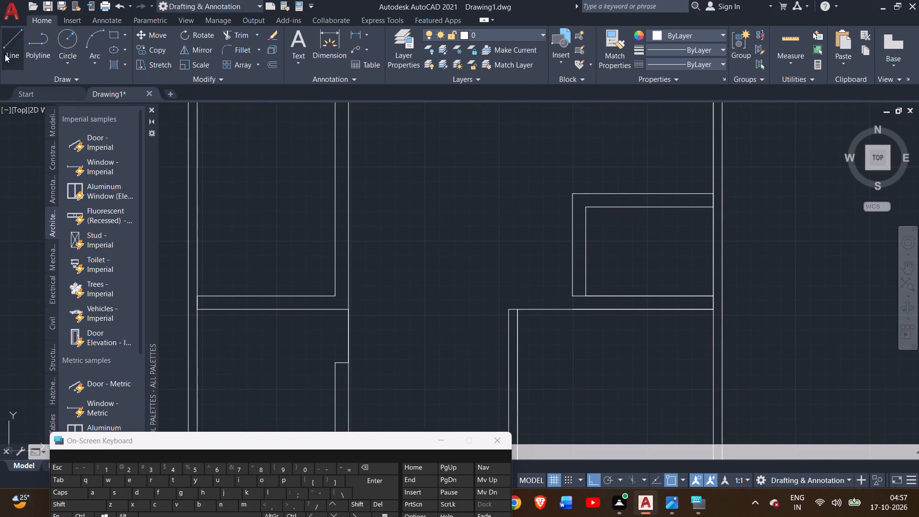
click(571, 296)
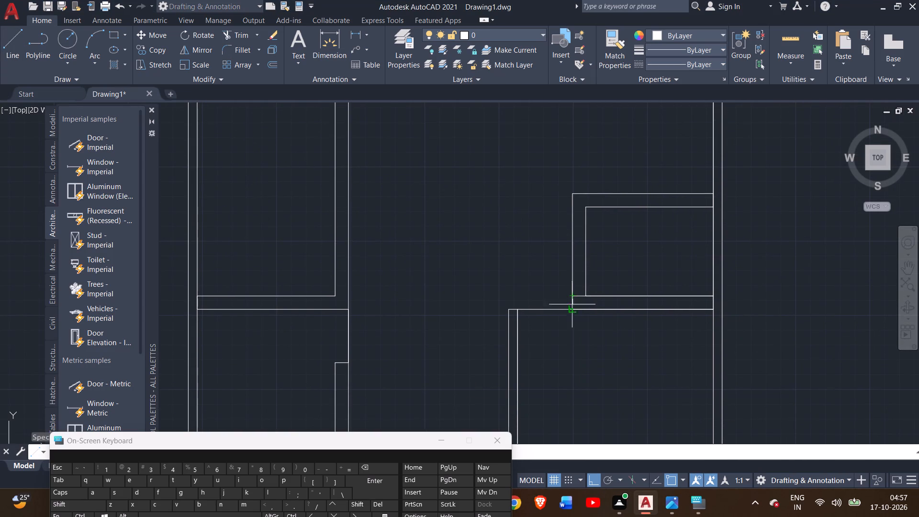
click(573, 312)
right_click(556, 284)
click(574, 288)
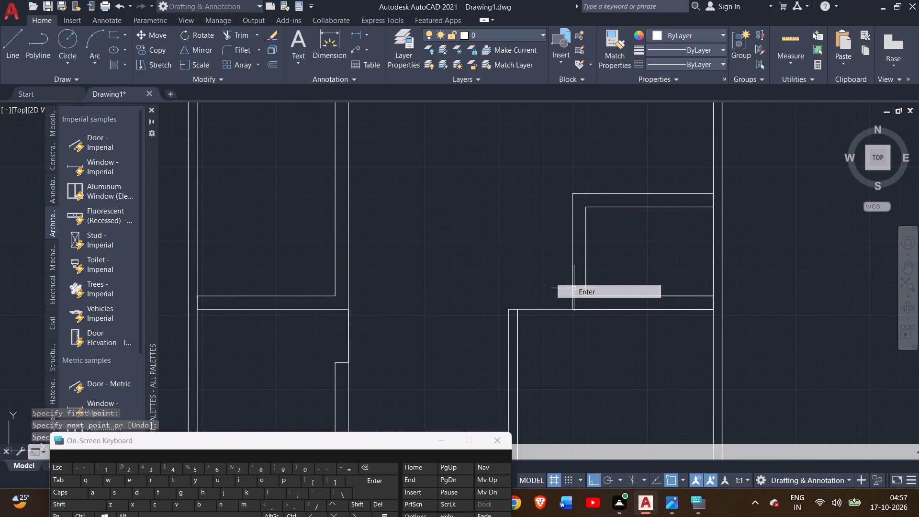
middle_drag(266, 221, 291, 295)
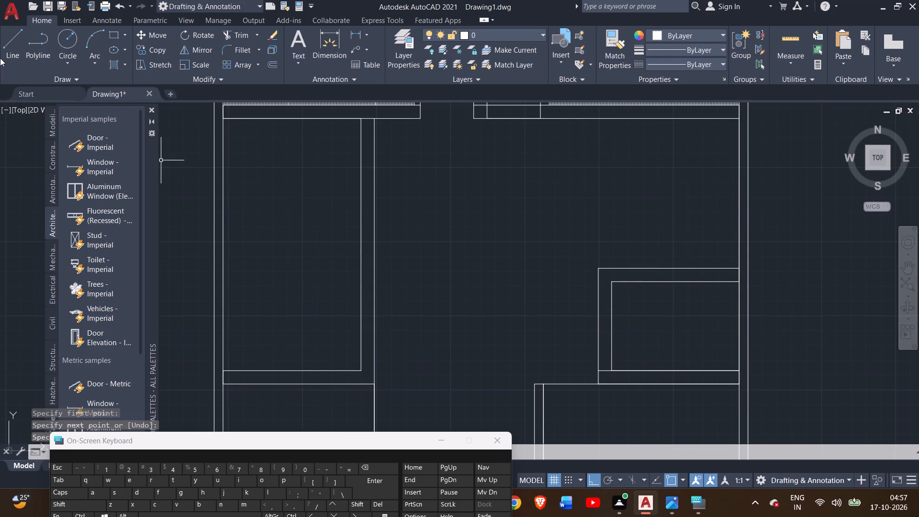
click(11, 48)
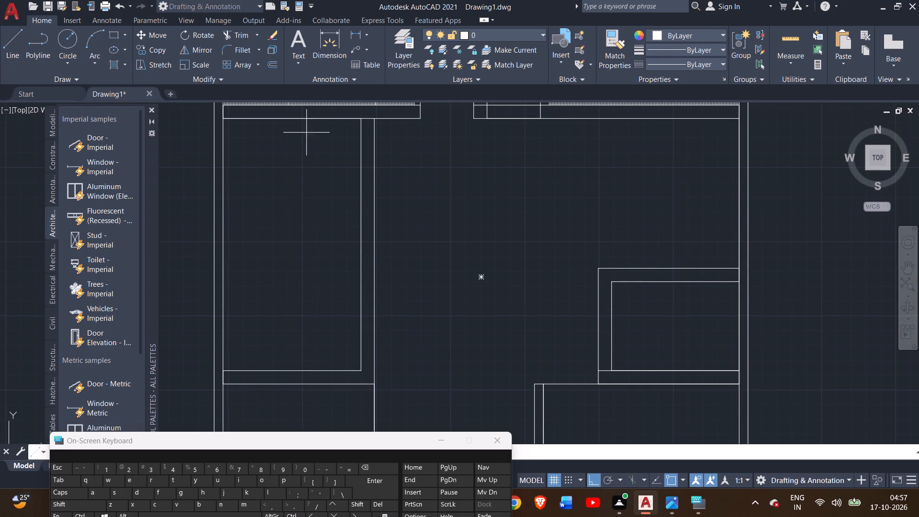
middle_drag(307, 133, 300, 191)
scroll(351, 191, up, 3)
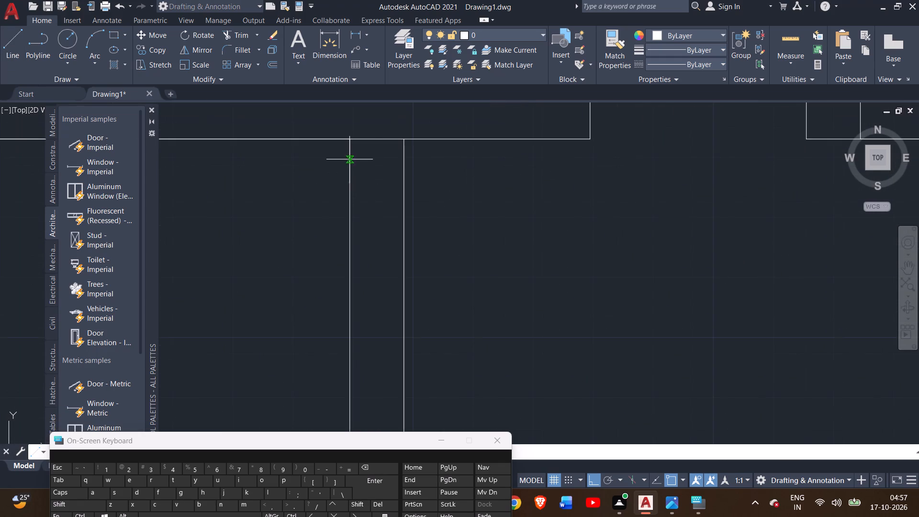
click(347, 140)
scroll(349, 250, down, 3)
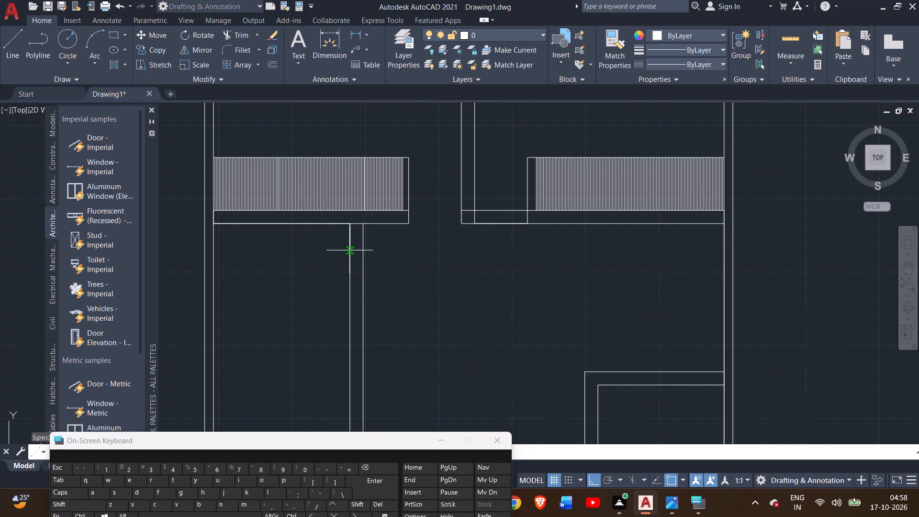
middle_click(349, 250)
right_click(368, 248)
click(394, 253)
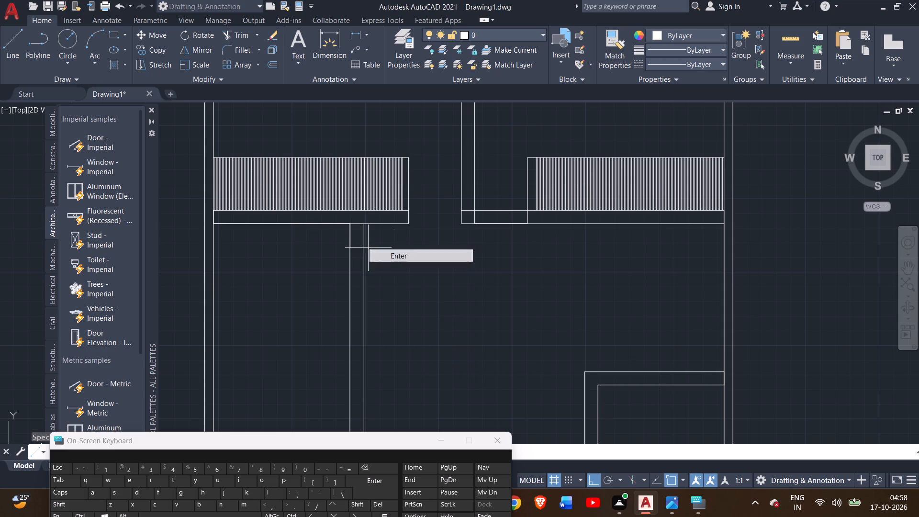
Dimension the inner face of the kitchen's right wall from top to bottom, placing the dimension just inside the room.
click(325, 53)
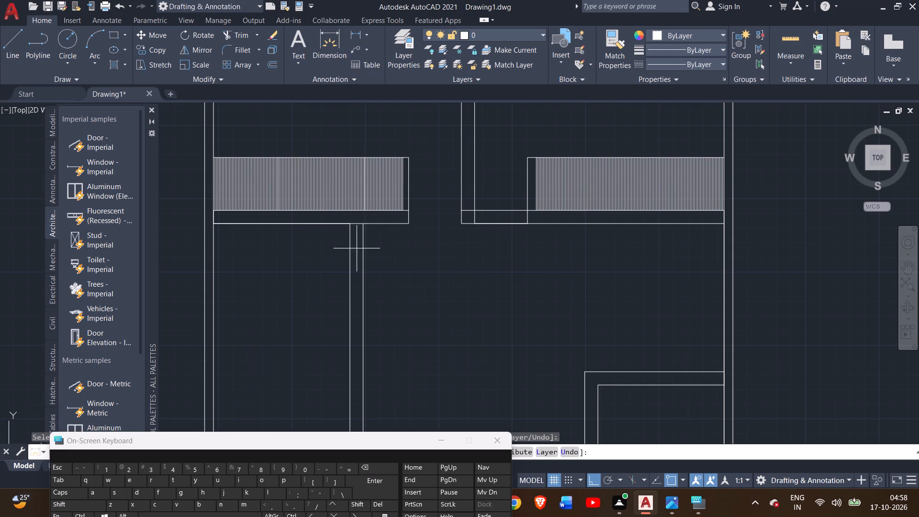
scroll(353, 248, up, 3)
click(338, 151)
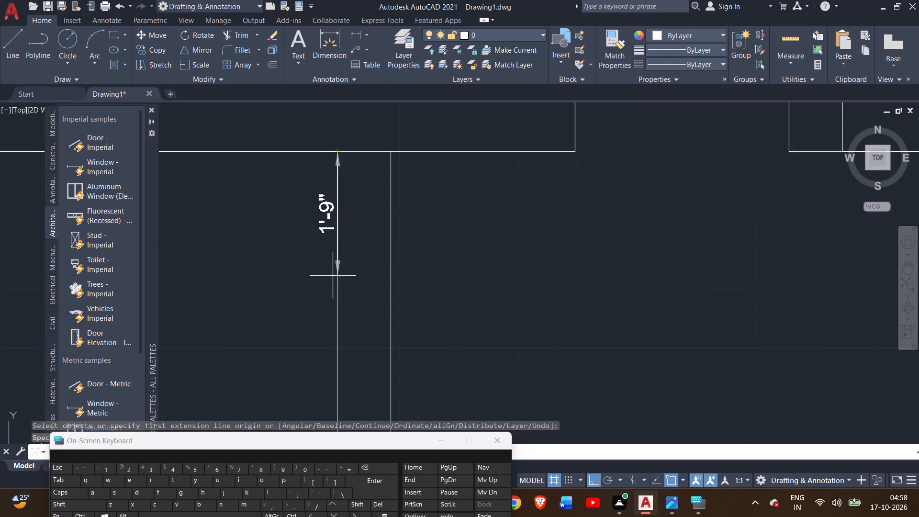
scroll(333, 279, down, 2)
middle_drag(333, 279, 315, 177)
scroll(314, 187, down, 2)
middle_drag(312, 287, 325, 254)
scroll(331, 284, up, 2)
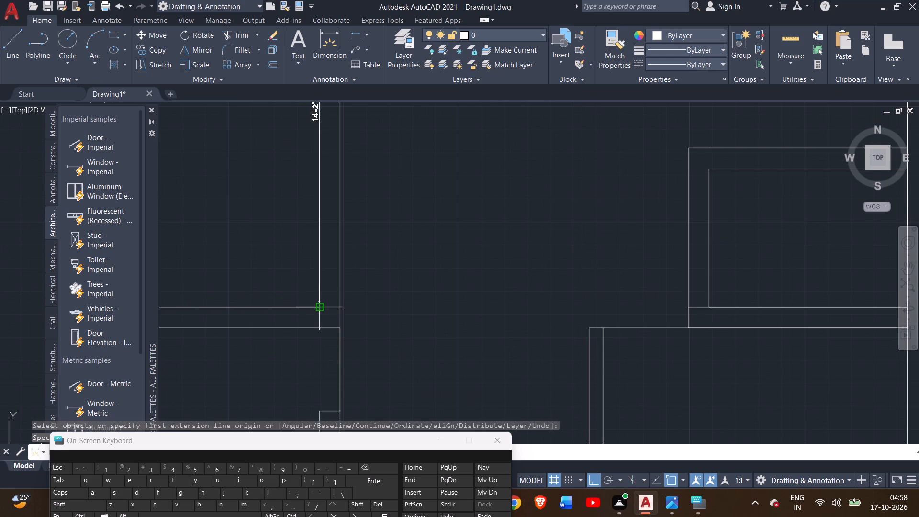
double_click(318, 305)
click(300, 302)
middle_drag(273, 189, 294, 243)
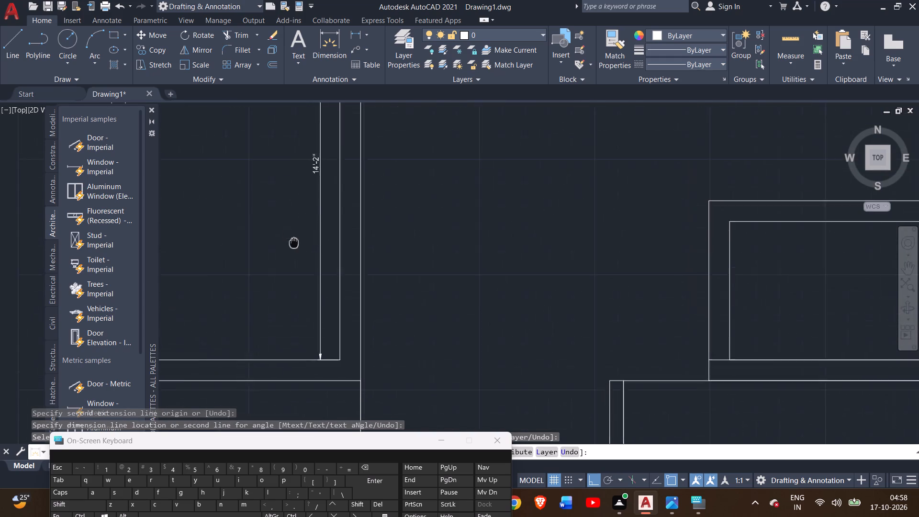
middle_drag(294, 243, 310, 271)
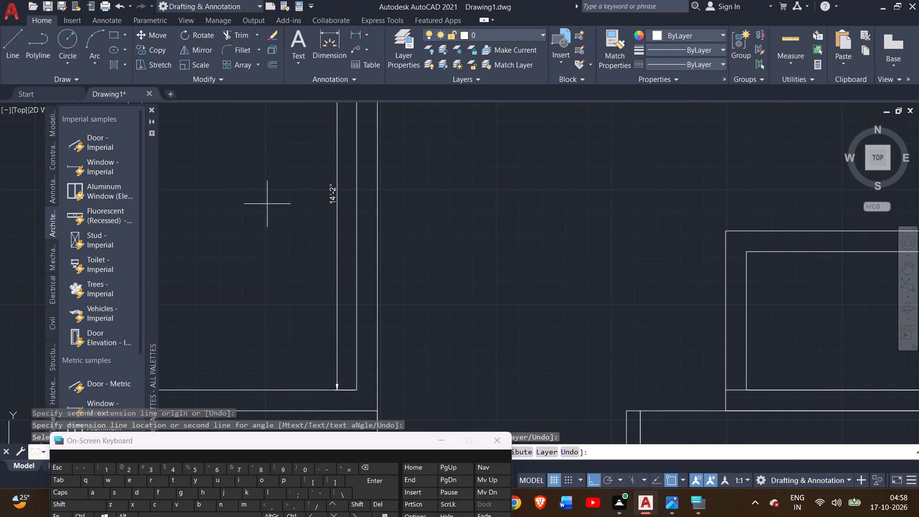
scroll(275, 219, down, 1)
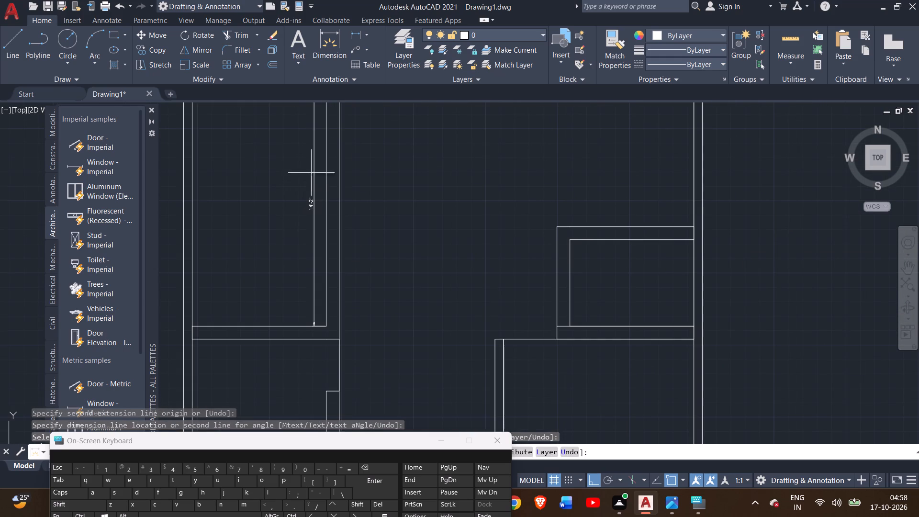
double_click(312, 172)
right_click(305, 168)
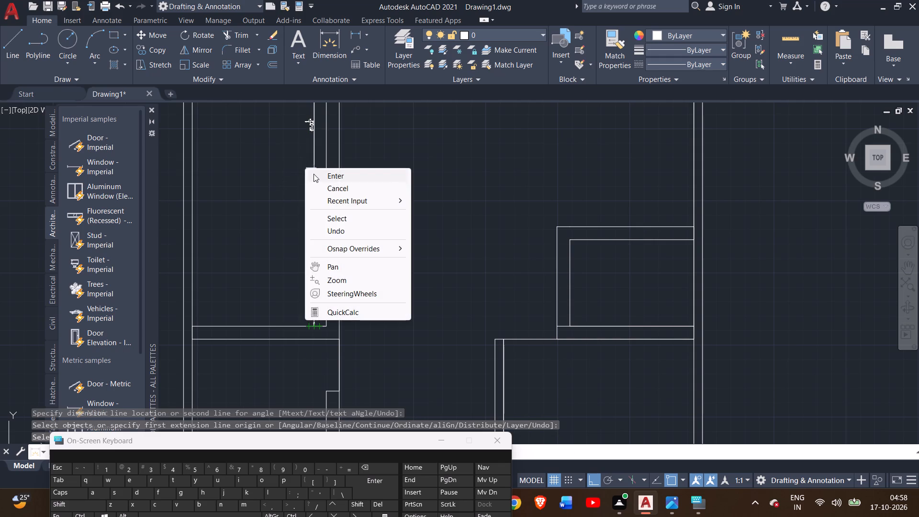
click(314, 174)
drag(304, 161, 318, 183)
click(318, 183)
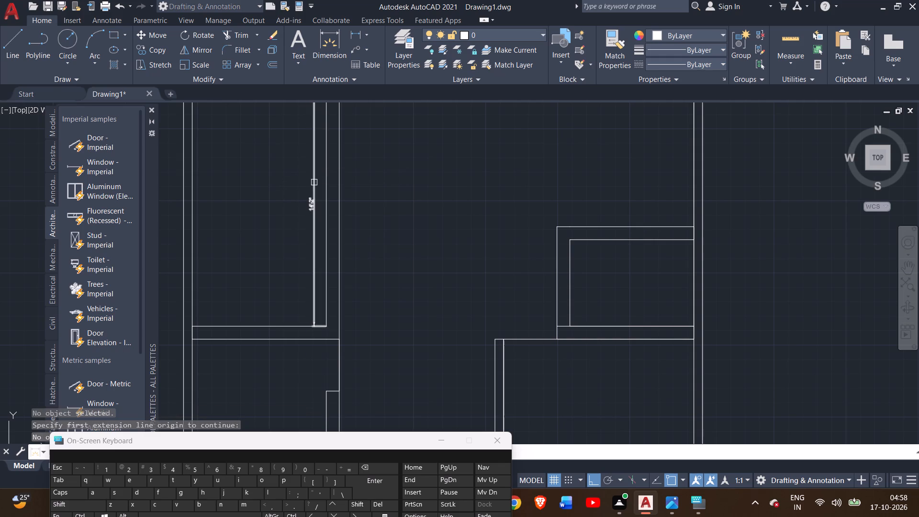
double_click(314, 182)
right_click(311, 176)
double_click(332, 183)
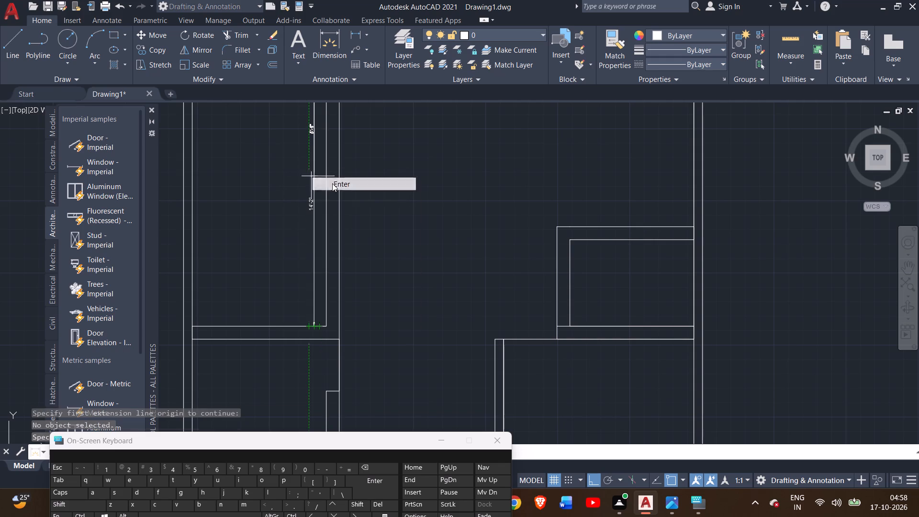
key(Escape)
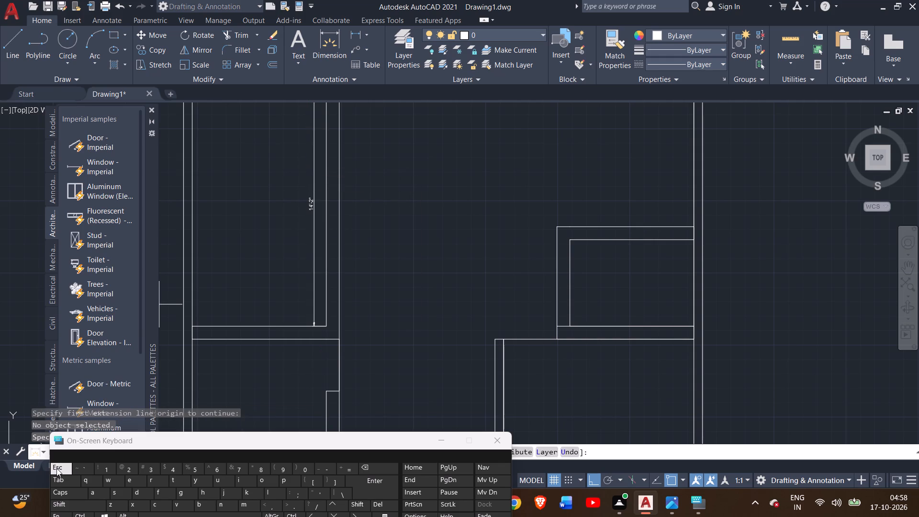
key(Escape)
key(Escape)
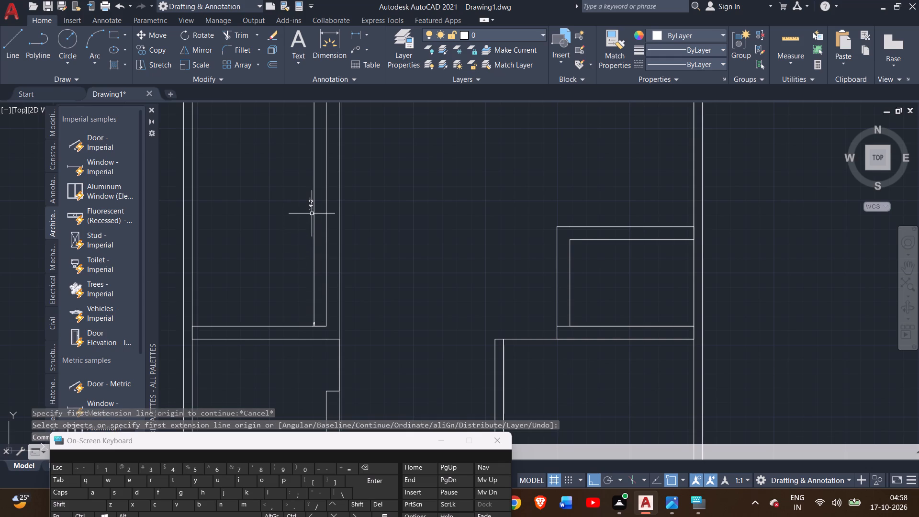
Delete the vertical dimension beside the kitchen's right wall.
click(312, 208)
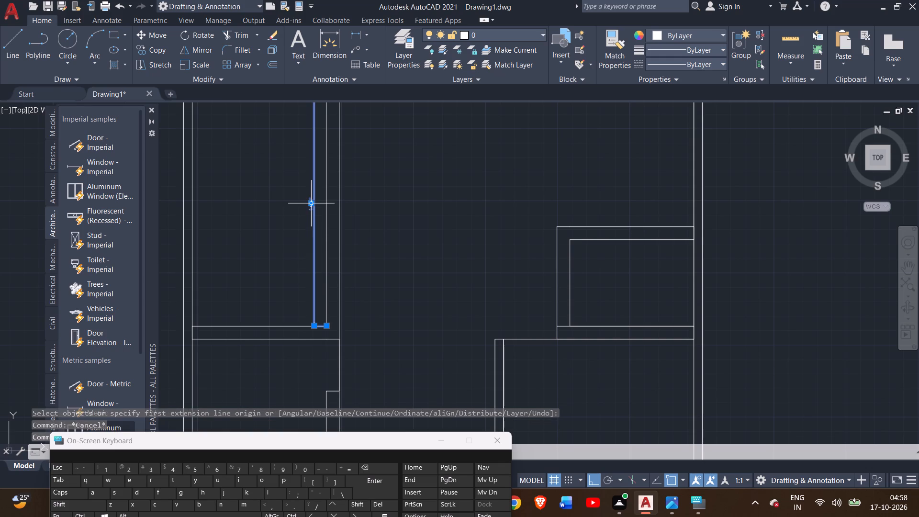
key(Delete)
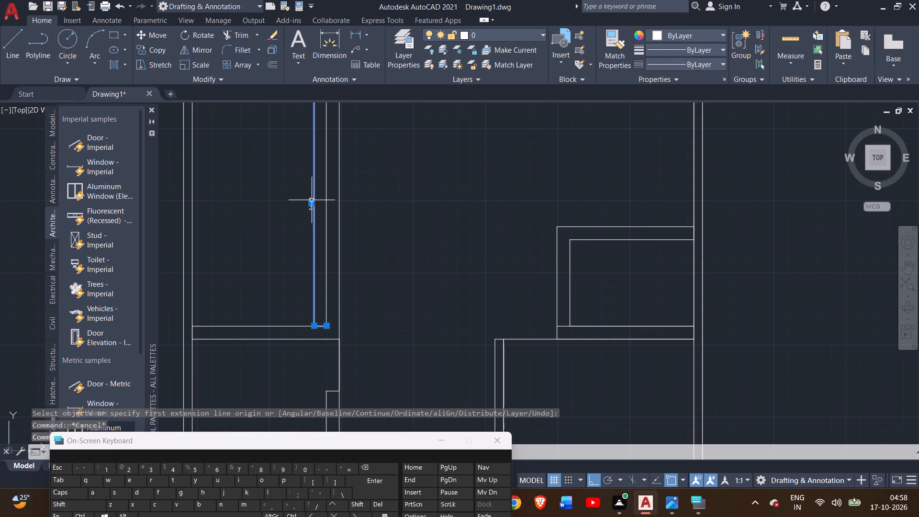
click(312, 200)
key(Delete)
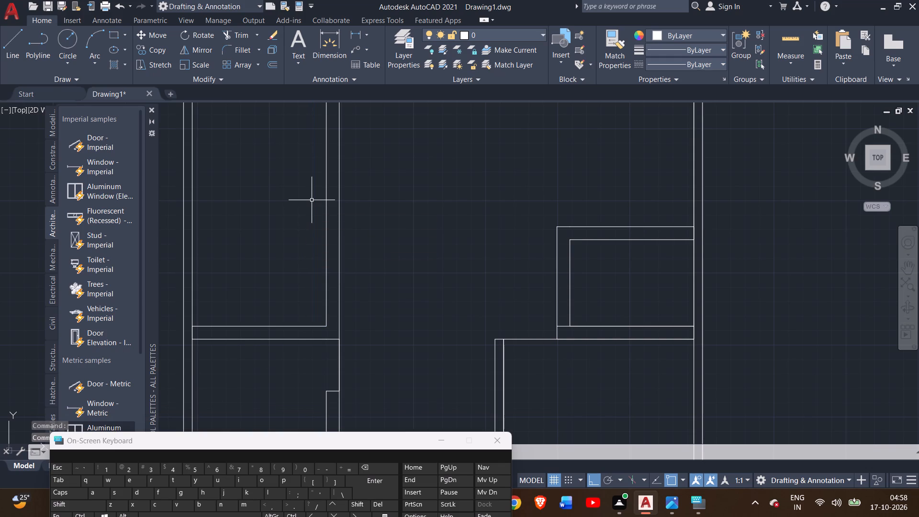
Draw a line 5' down the inner face of the kitchen's right wall from its top end, continuing across the wall thickness.
scroll(309, 219, down, 2)
middle_drag(309, 219, 327, 258)
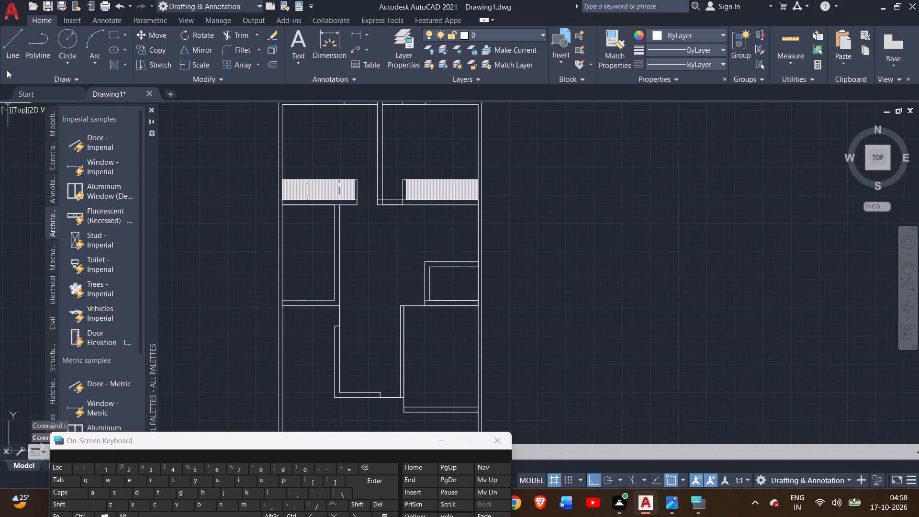
click(8, 57)
scroll(316, 228, up, 2)
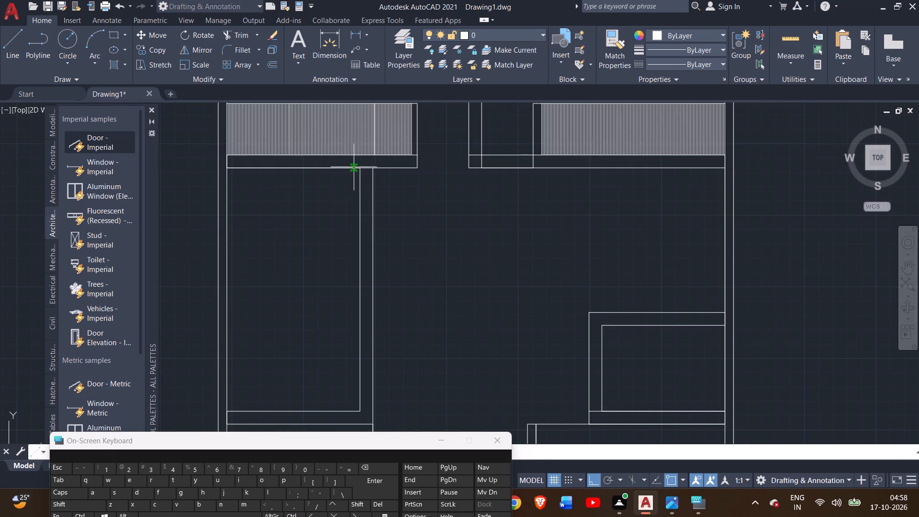
click(359, 165)
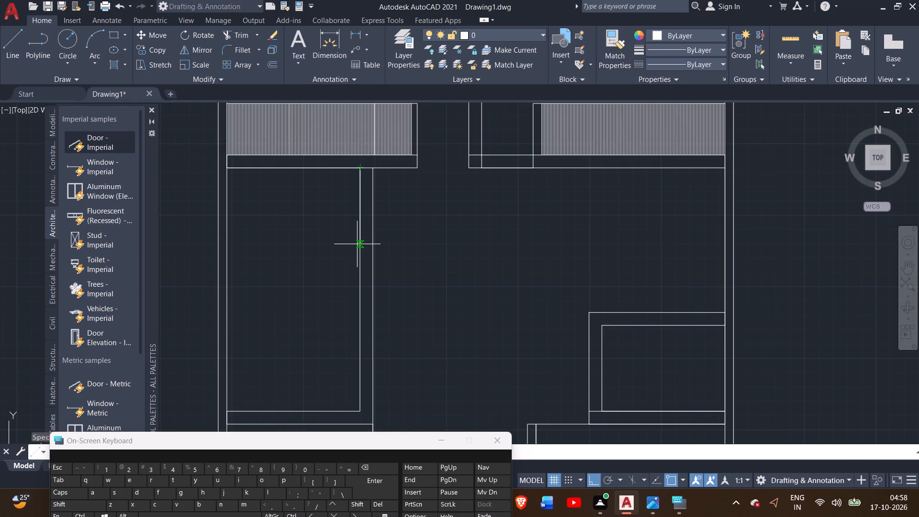
text(5')
key(Return)
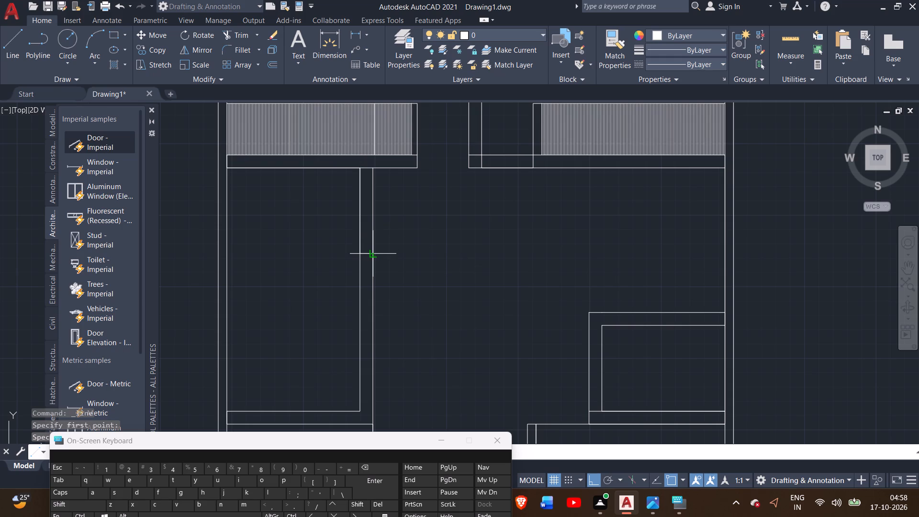
click(372, 252)
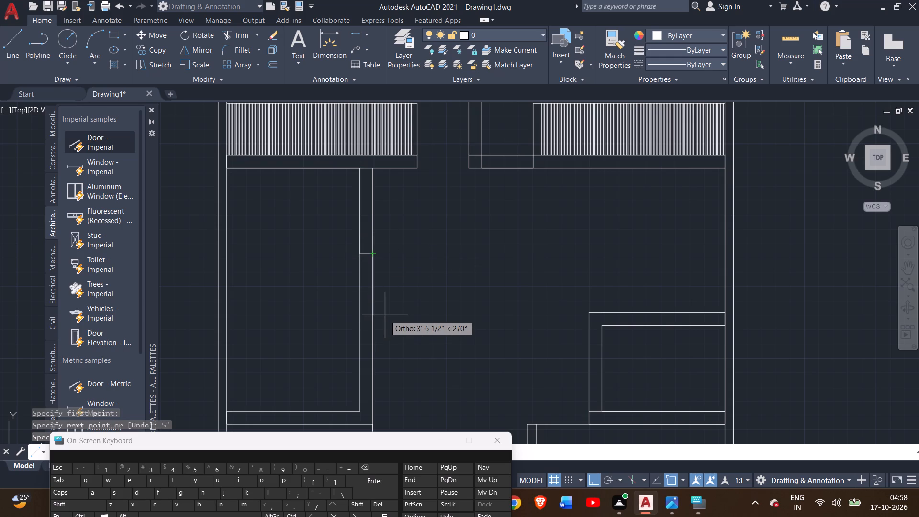
Continue the line 4'2" down the outer face of the kitchen's right wall and back across to the inner face.
key(4)
key(semicolon)
key(2)
key(shift+quotedbl)
key(Return)
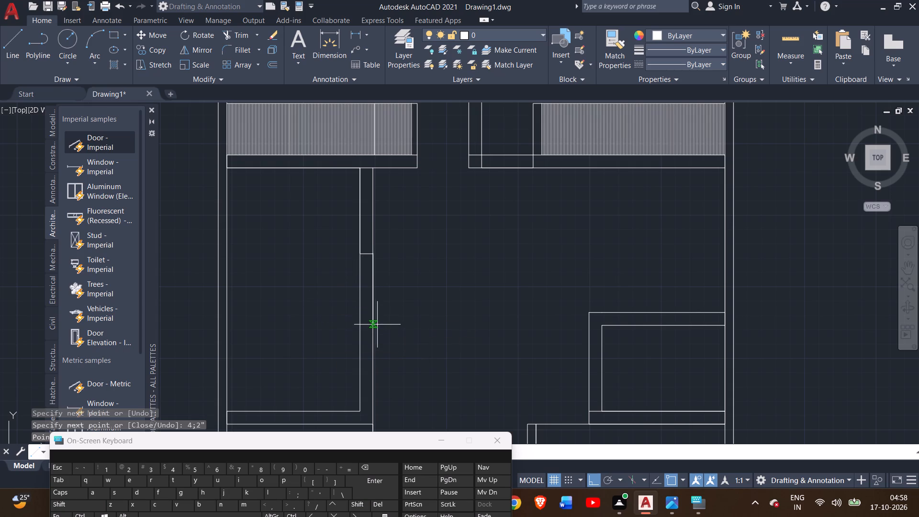
text(4'2)
key(shift+quotedbl)
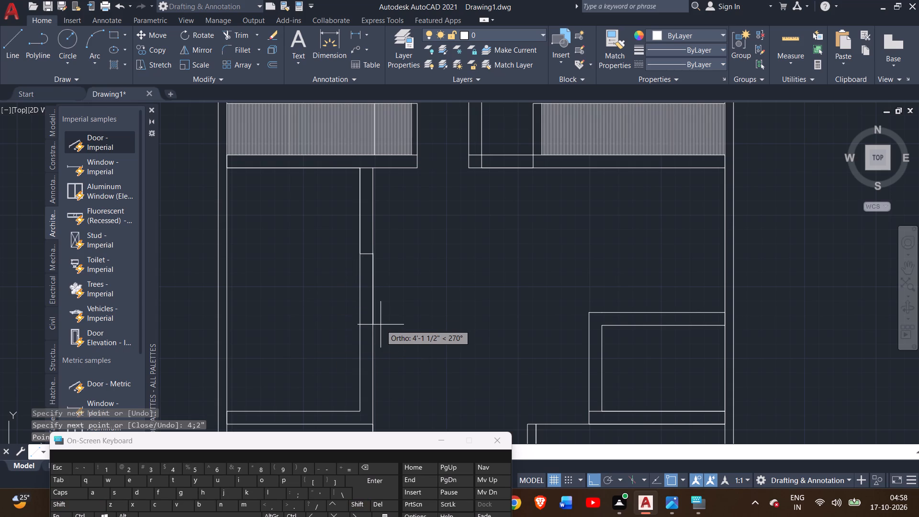
key(Return)
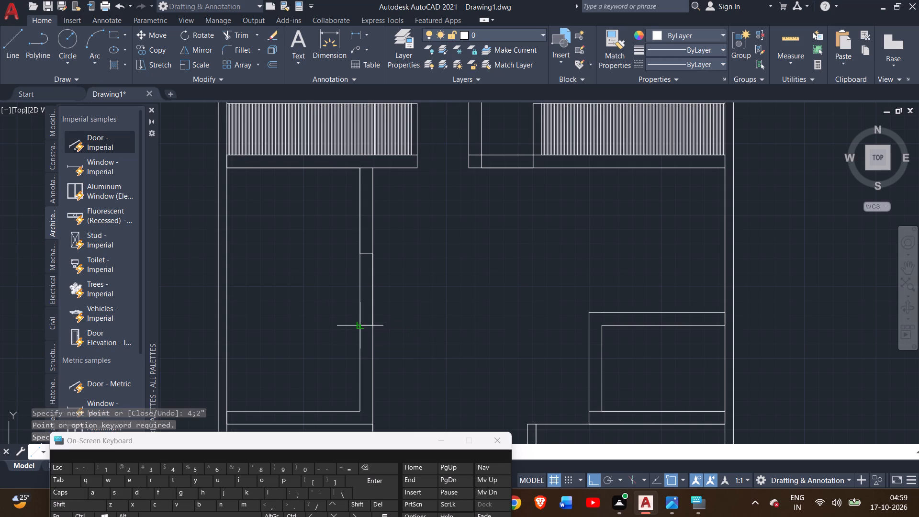
click(361, 325)
right_click(344, 339)
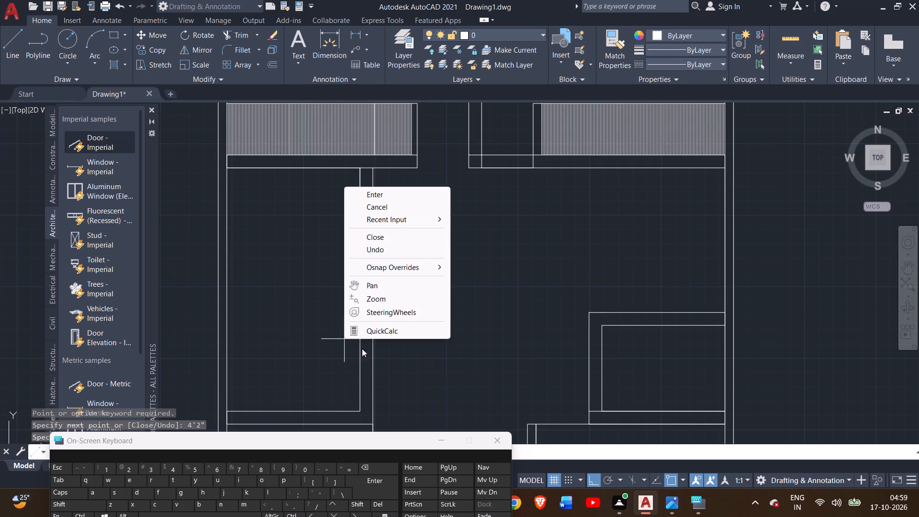
click(374, 198)
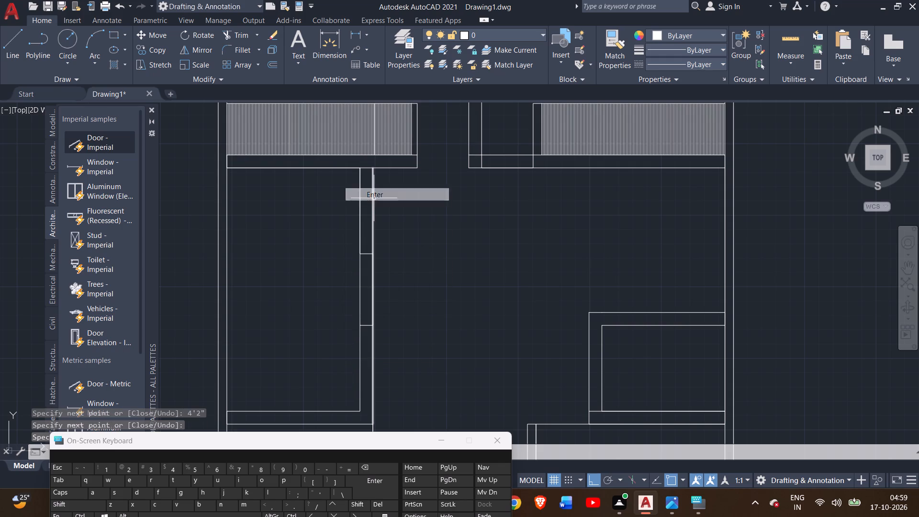
Trim both faces of the kitchen's right wall between the two cross lines to cut the opening.
click(237, 31)
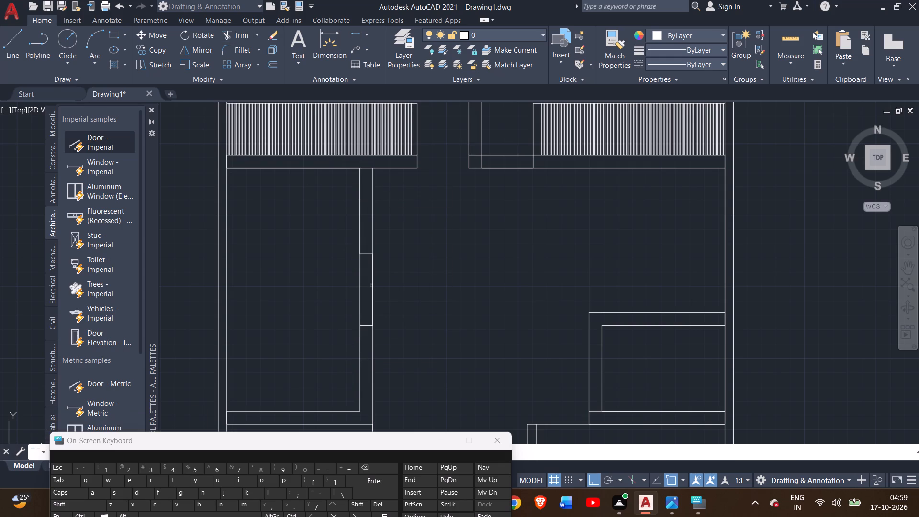
click(373, 278)
click(373, 275)
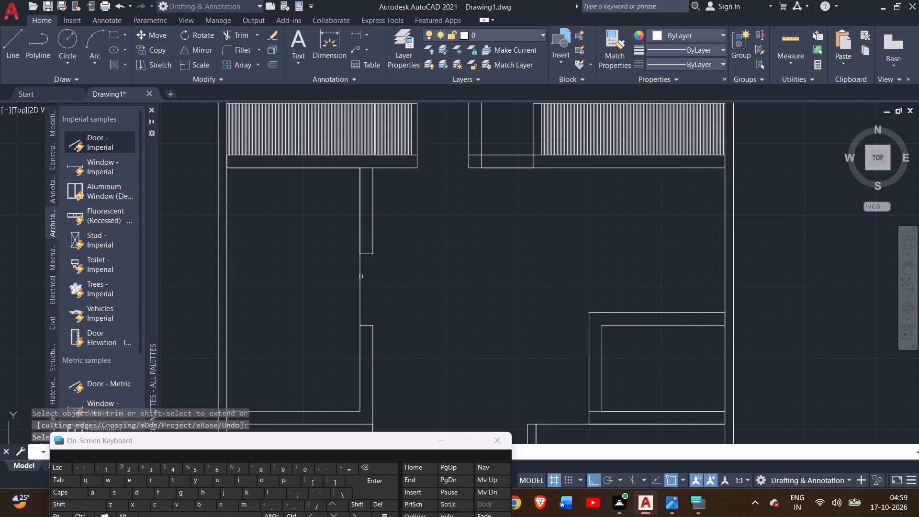
click(361, 277)
scroll(333, 258, down, 1)
middle_drag(333, 258, 324, 189)
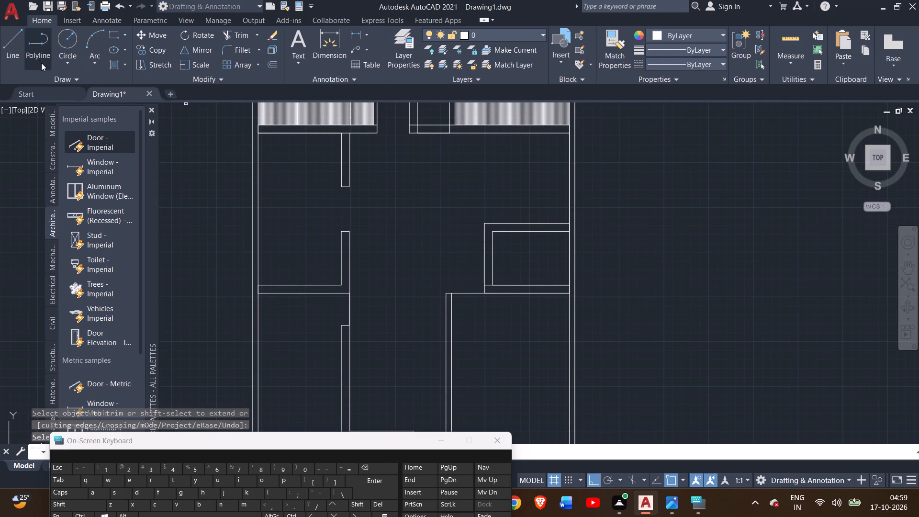
Draw a vertical line across the kitchen wall opening, joining the inner-face corners of the two wall ends.
click(11, 50)
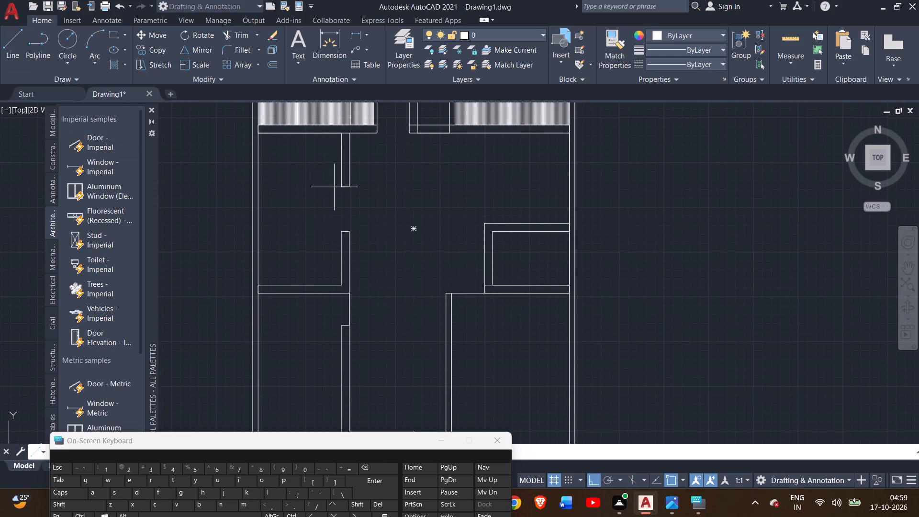
double_click(338, 186)
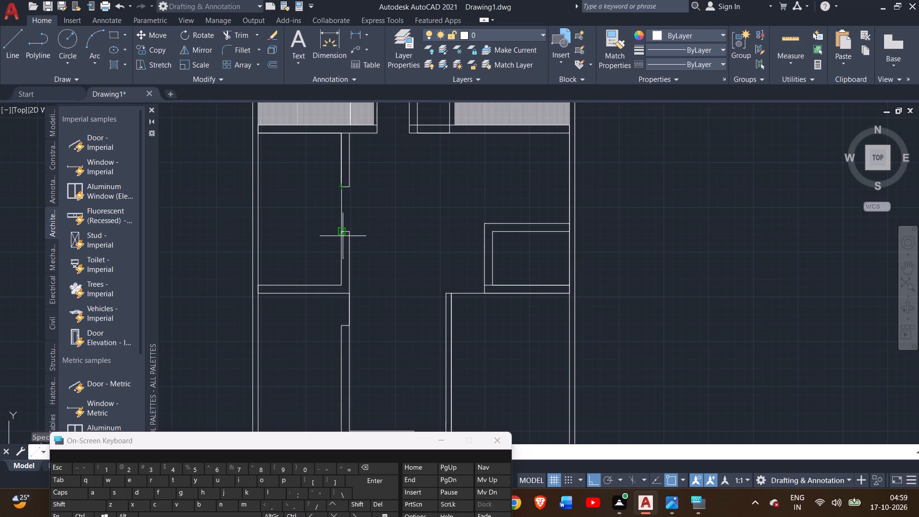
scroll(336, 233, up, 2)
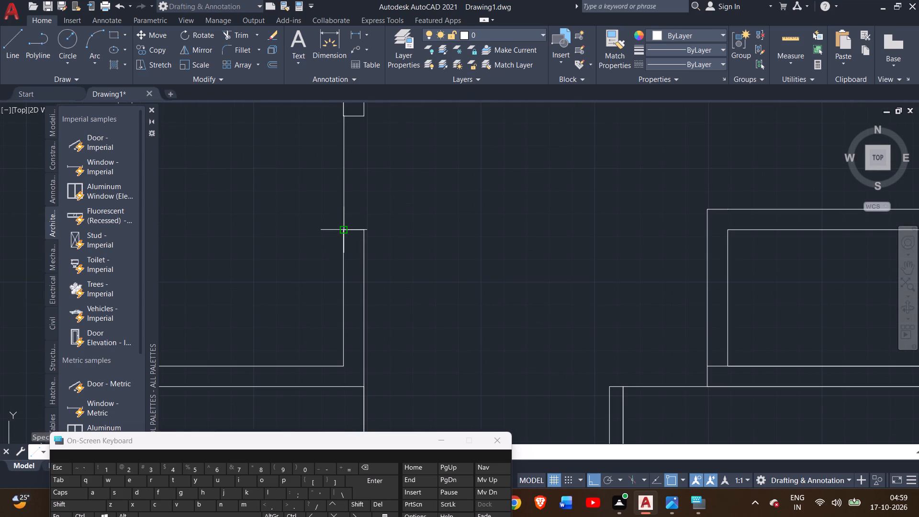
click(347, 232)
right_click(331, 223)
click(357, 234)
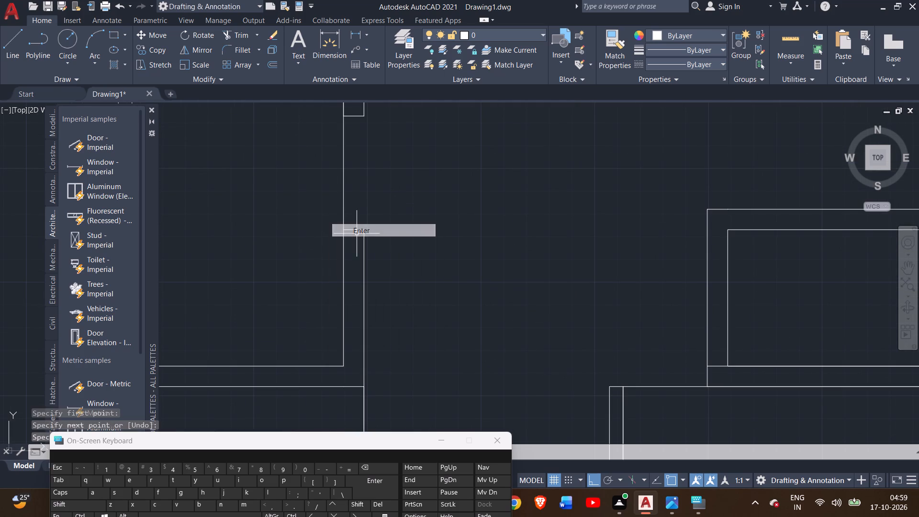
Trim the upper wall line from the bedroom dividing wall's outer face to the side of the right bedroom's cupboard.
scroll(466, 263, down, 1)
middle_drag(465, 263, 389, 205)
middle_drag(403, 236, 393, 194)
middle_drag(401, 238, 434, 184)
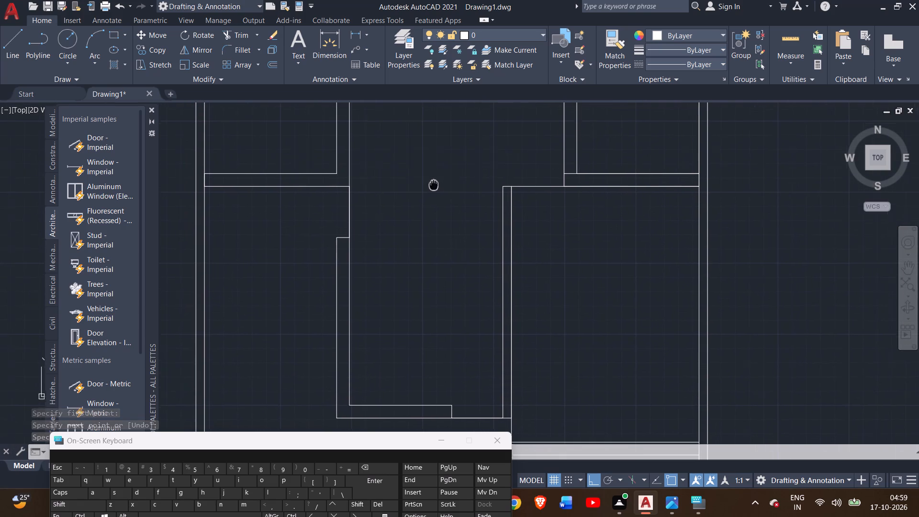
middle_drag(434, 184, 435, 183)
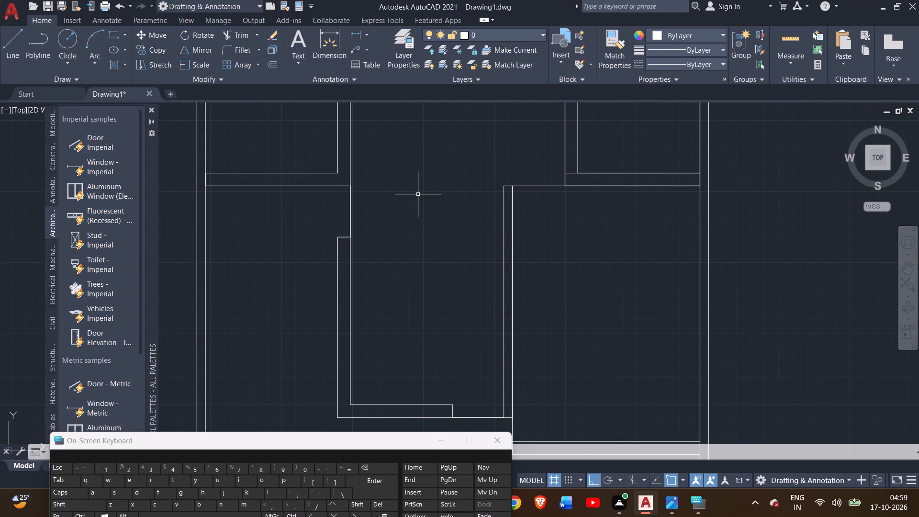
scroll(432, 214, down, 2)
middle_drag(432, 222, 437, 355)
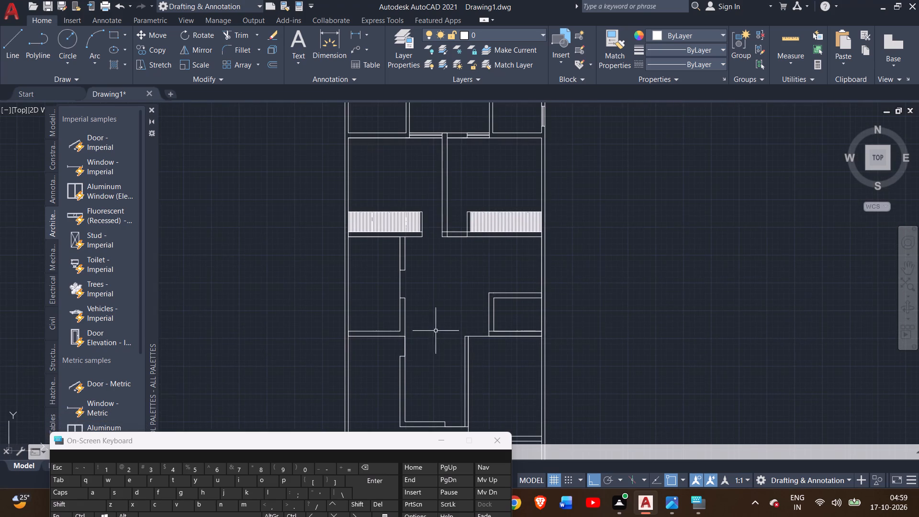
middle_drag(437, 321, 437, 289)
scroll(456, 205, up, 2)
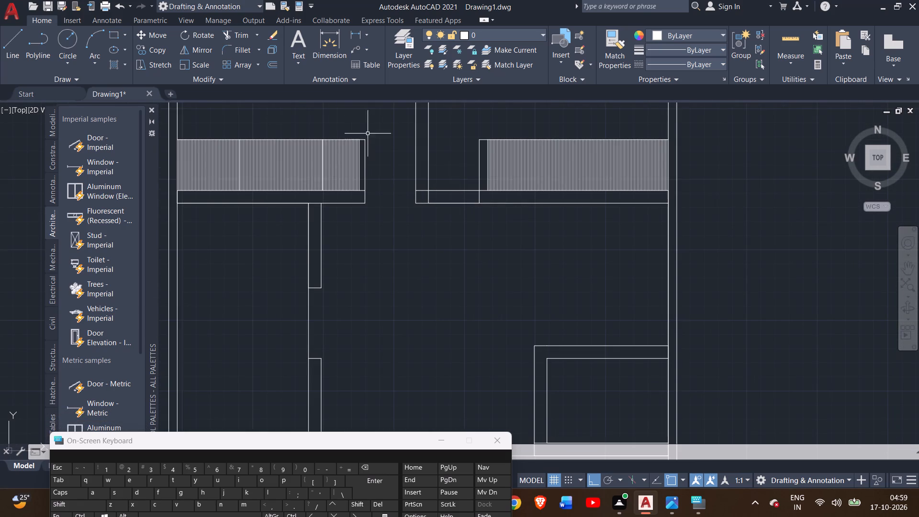
double_click(229, 40)
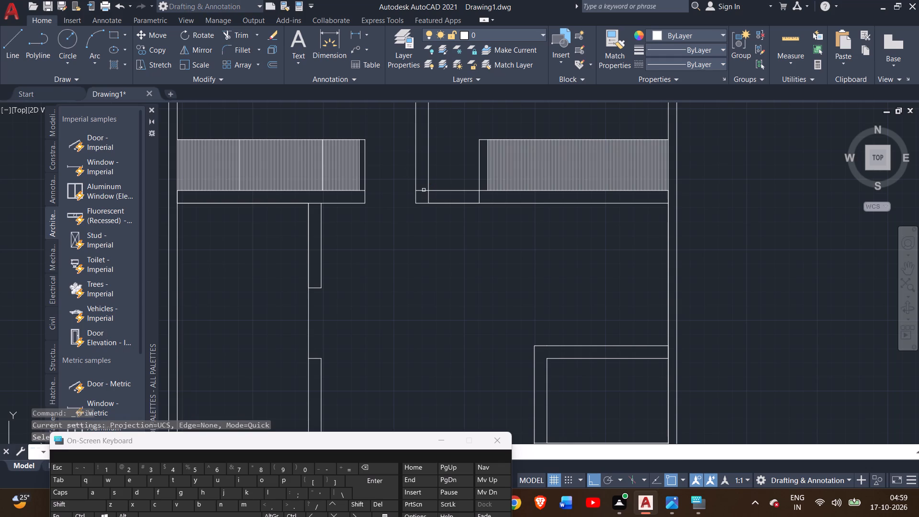
click(424, 191)
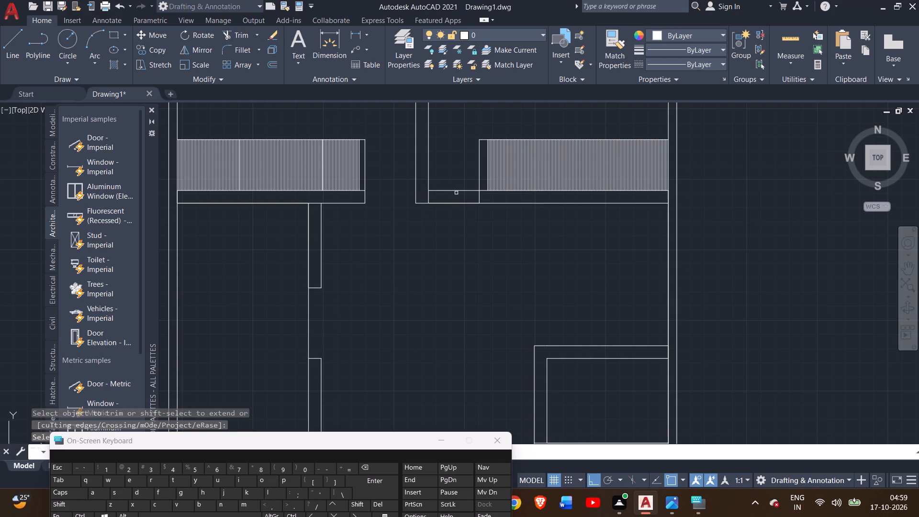
double_click(456, 189)
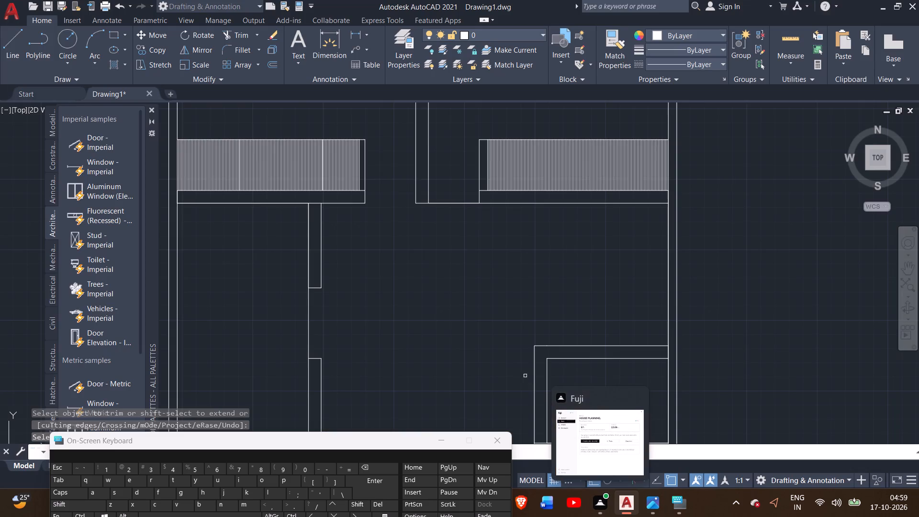
Trim the short horizontal segment crossing the wall thickness at the dining-side toilet's lower-left corner.
scroll(510, 367, down, 1)
middle_drag(508, 367, 507, 270)
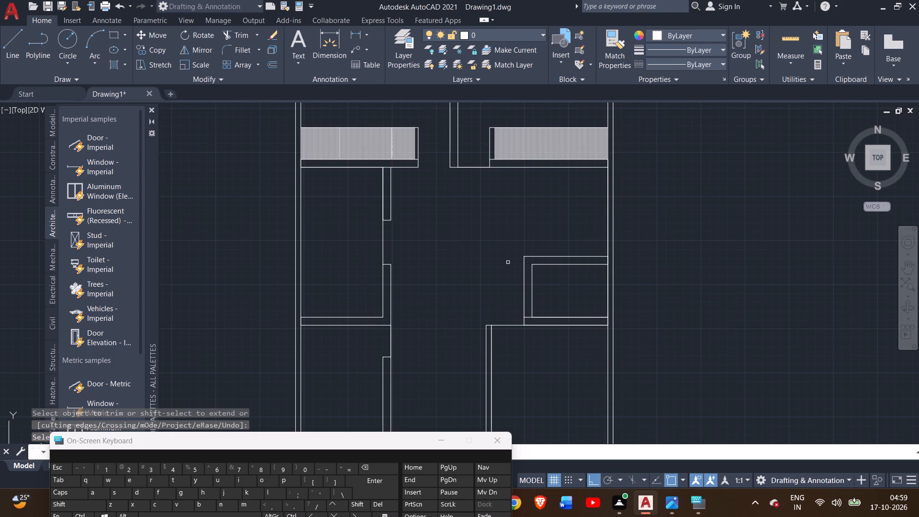
middle_drag(508, 256, 482, 179)
scroll(502, 236, up, 2)
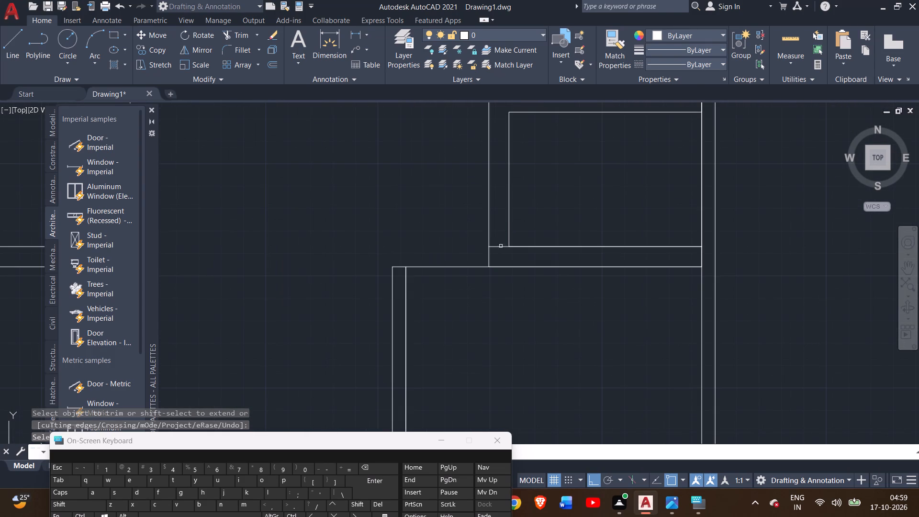
click(497, 246)
scroll(428, 234, down, 2)
right_click(408, 190)
click(418, 197)
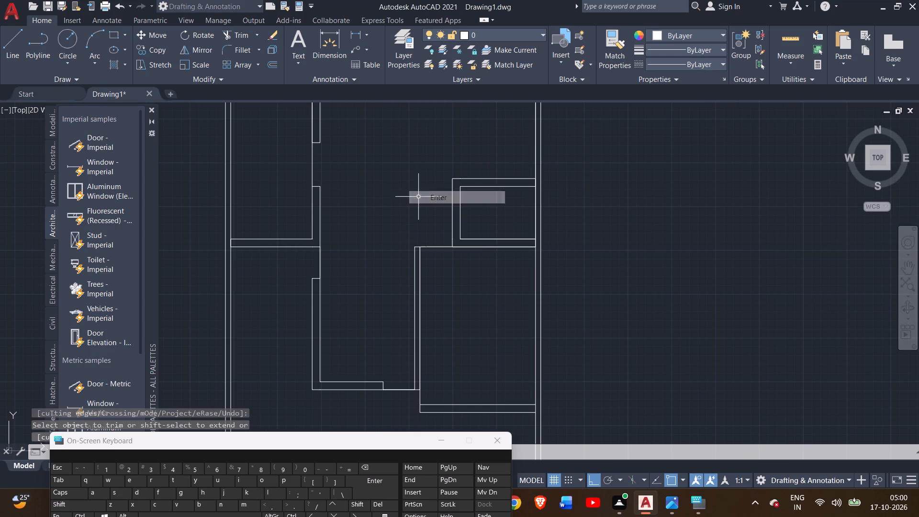
Check the dining-side toilet and surrounding walls in the reference image CADD PLAN 17 -1.jpg, and return to the same area in AutoCAD.
middle_drag(415, 202, 419, 181)
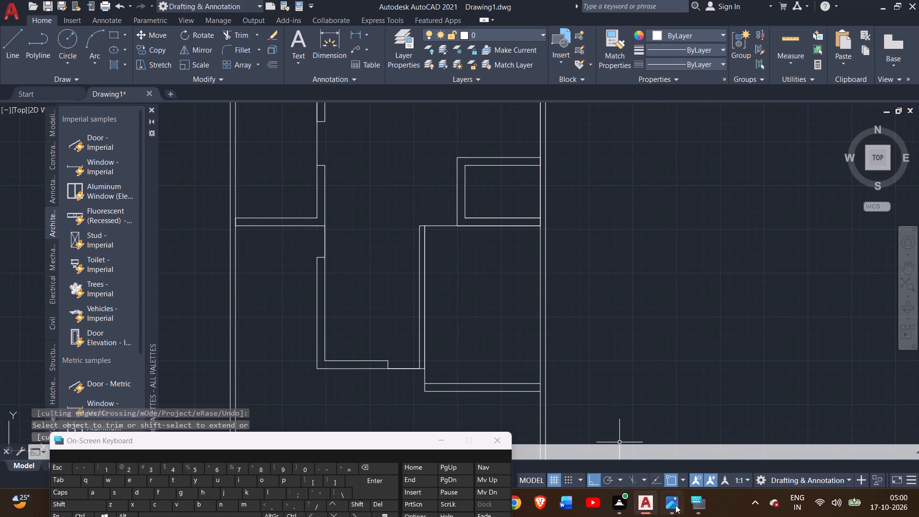
click(679, 504)
click(660, 402)
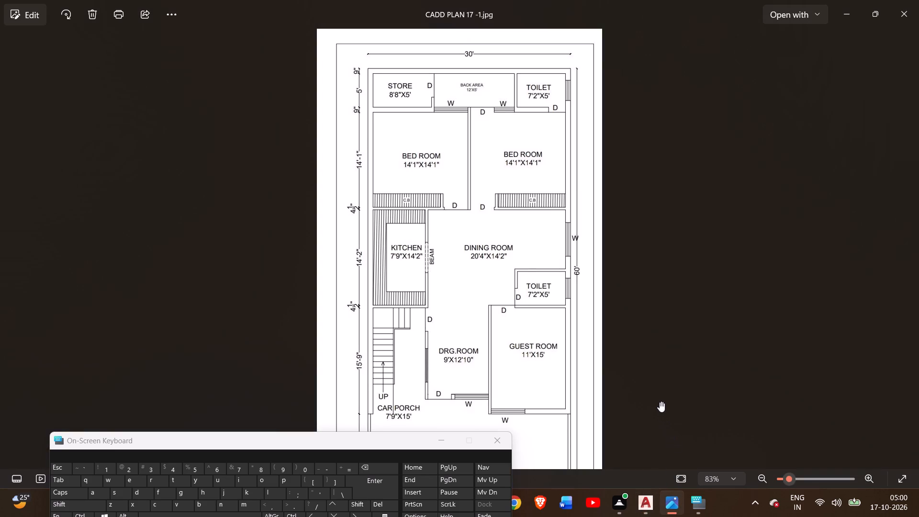
click(651, 505)
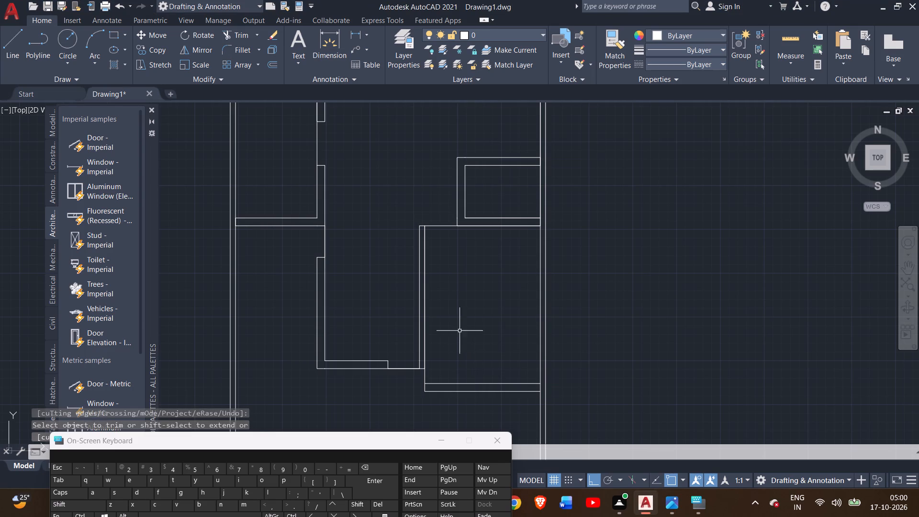
scroll(434, 299, up, 1)
middle_drag(426, 285, 454, 398)
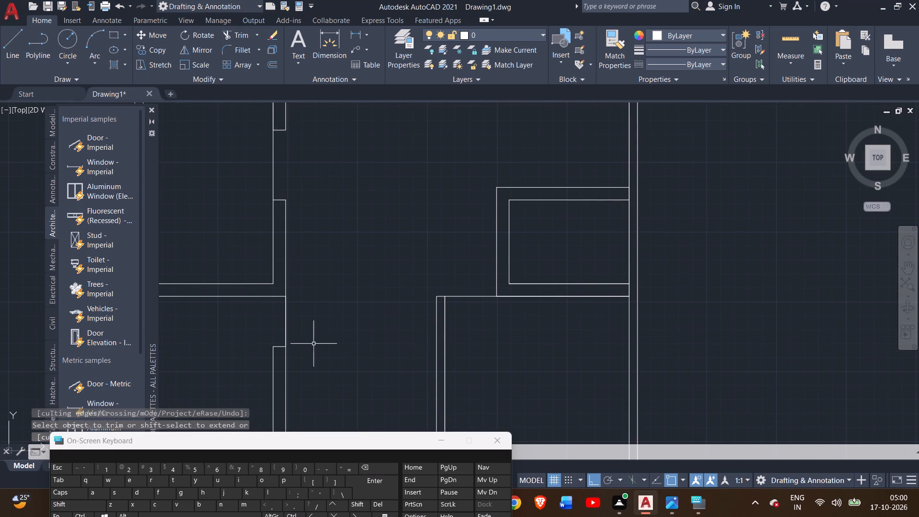
Draw a line 9" up from the guest room wall's upper-left outer corner, continuing horizontally to the dining-side toilet's left outer face.
double_click(665, 507)
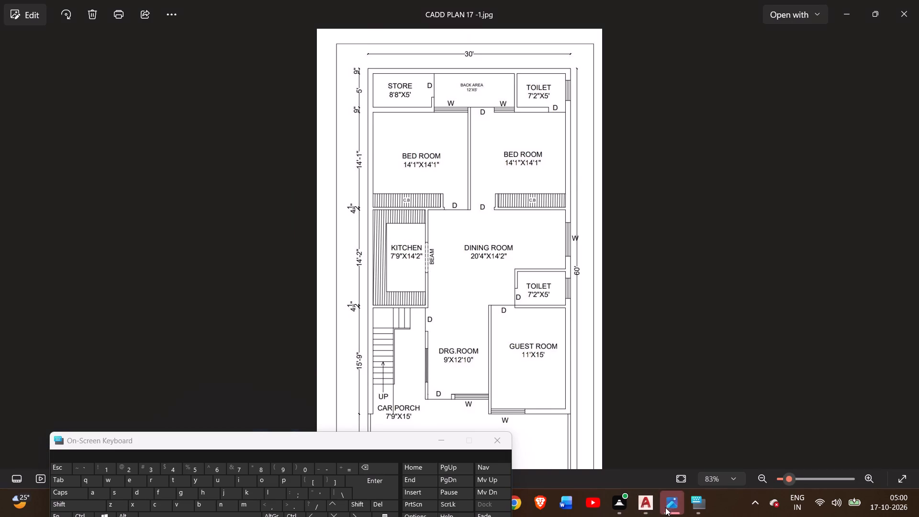
double_click(604, 369)
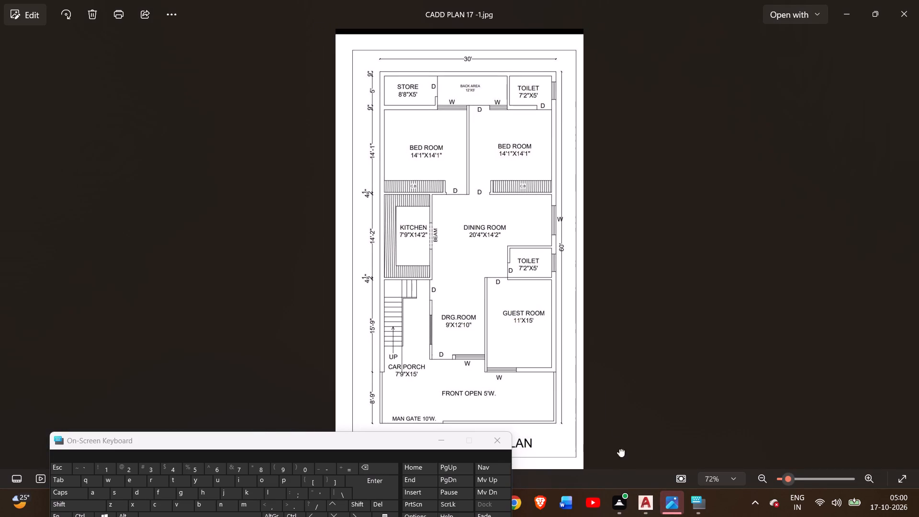
click(643, 502)
scroll(454, 307, up, 2)
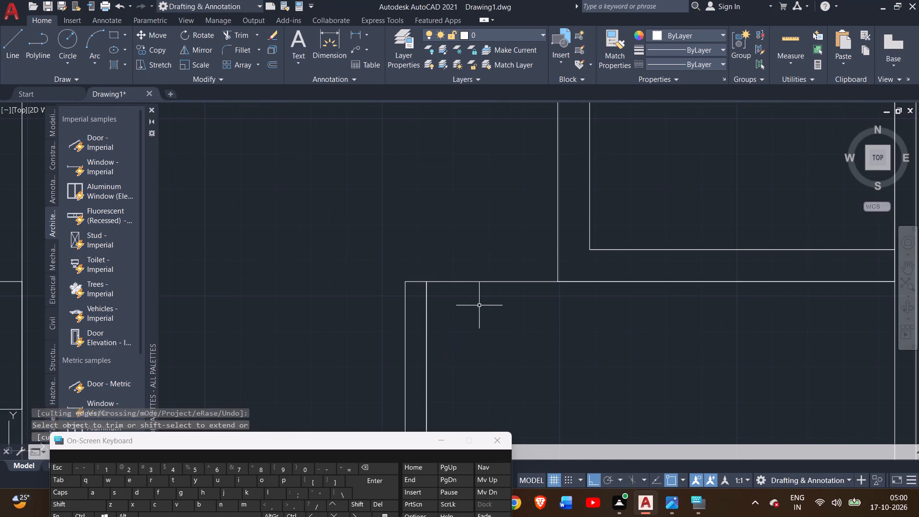
scroll(481, 306, down, 1)
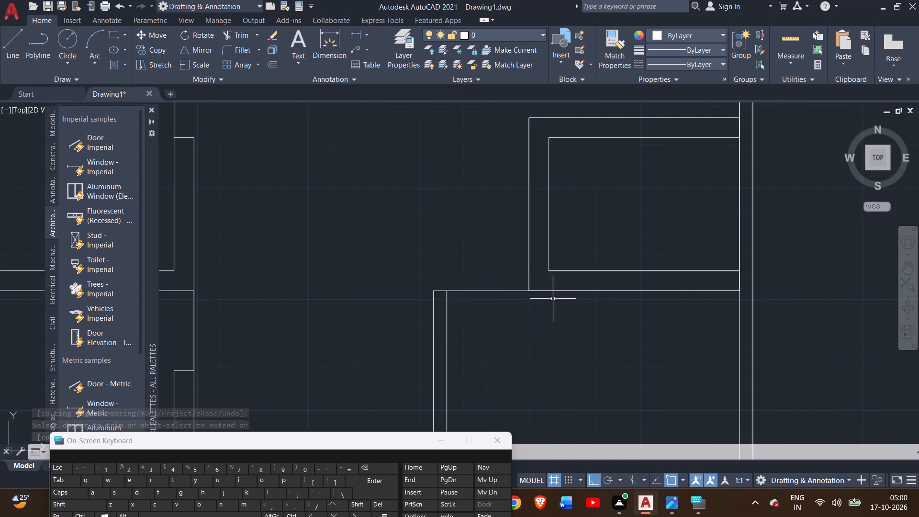
click(16, 53)
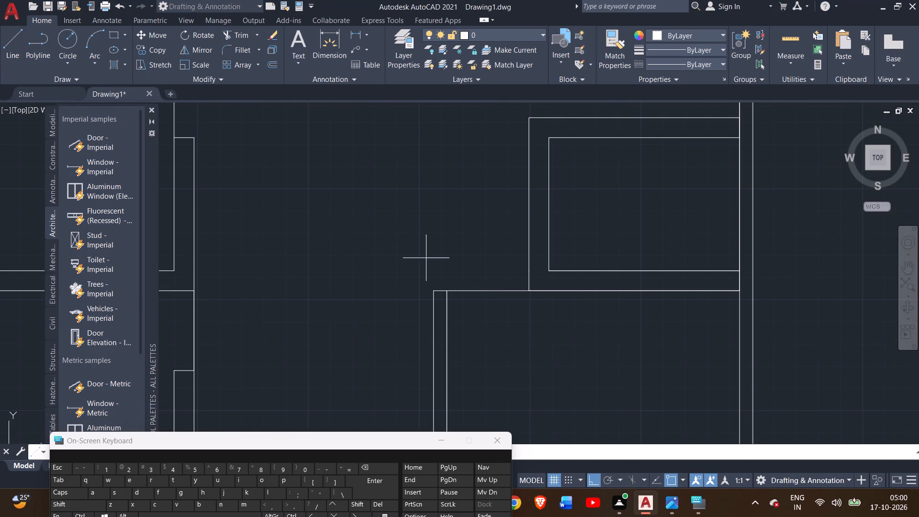
click(433, 293)
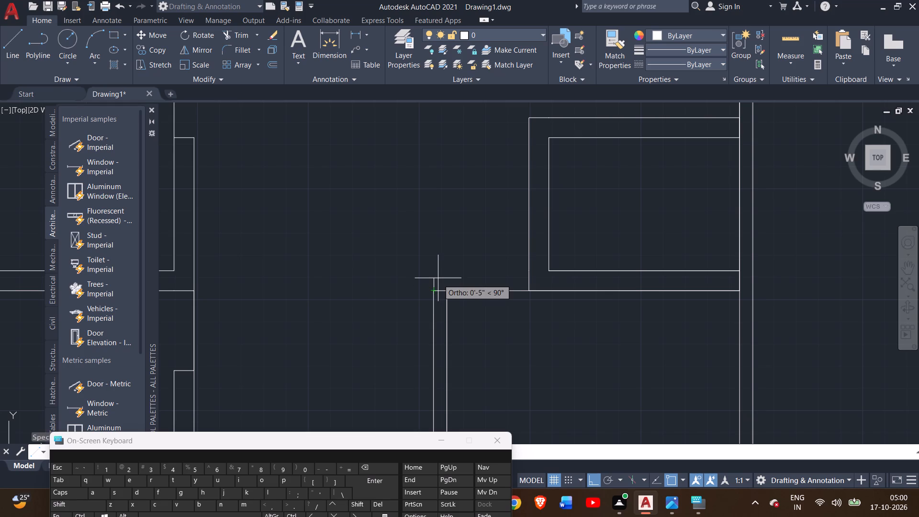
key(9)
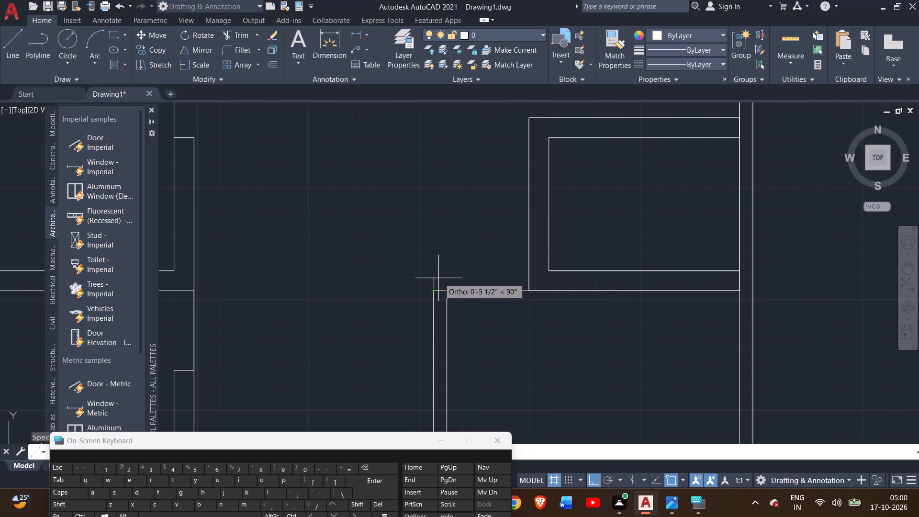
key(shift+quotedbl)
key(Return)
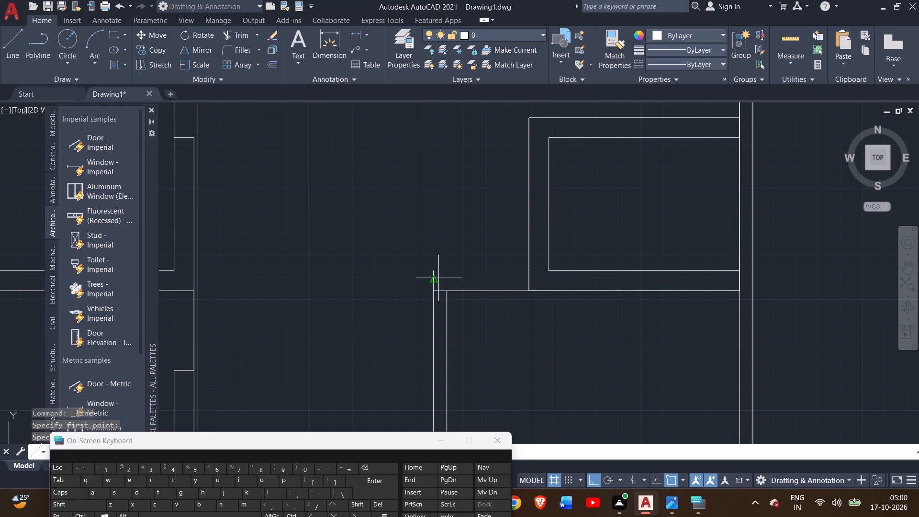
click(531, 271)
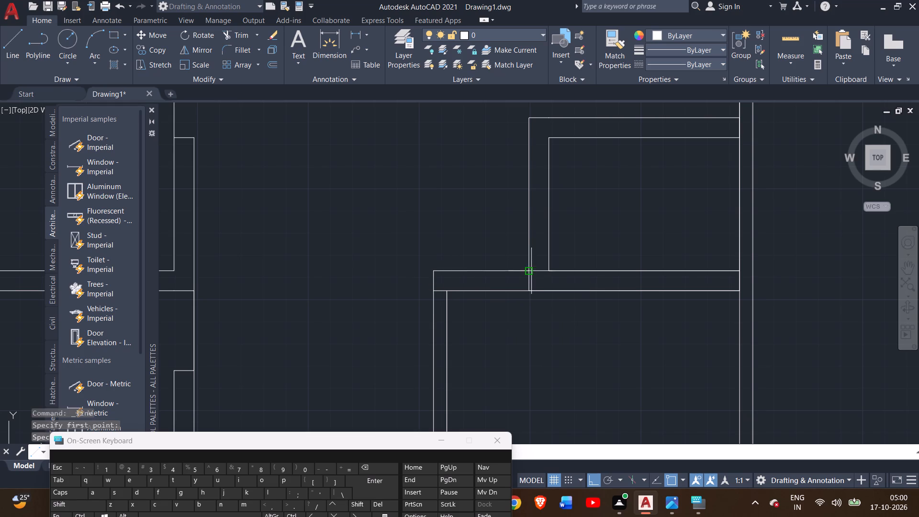
right_click(515, 256)
click(536, 262)
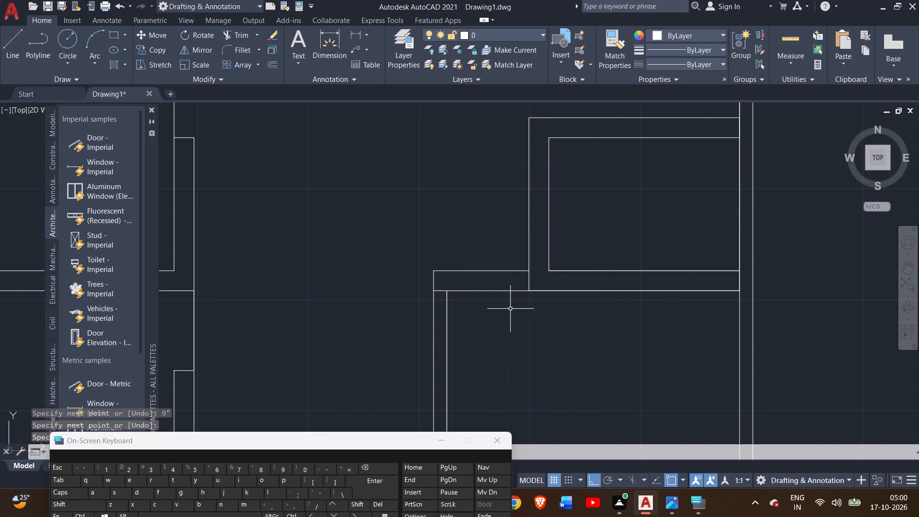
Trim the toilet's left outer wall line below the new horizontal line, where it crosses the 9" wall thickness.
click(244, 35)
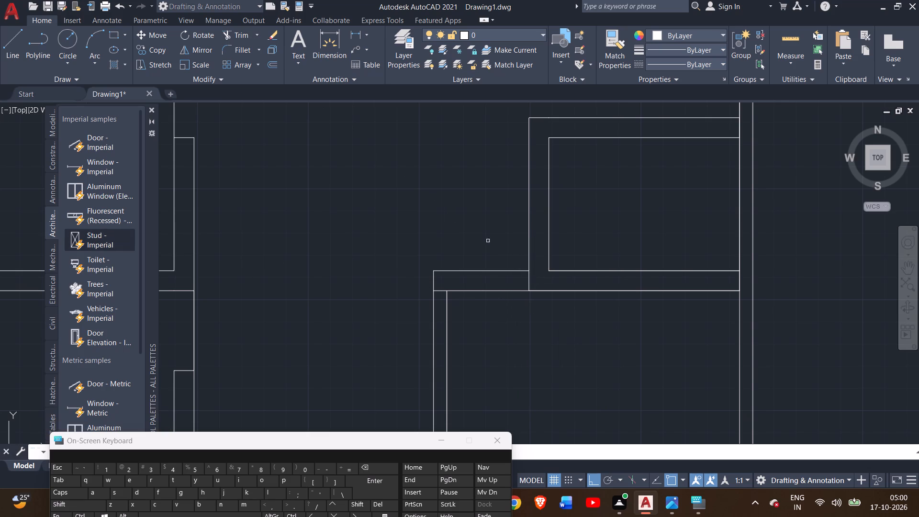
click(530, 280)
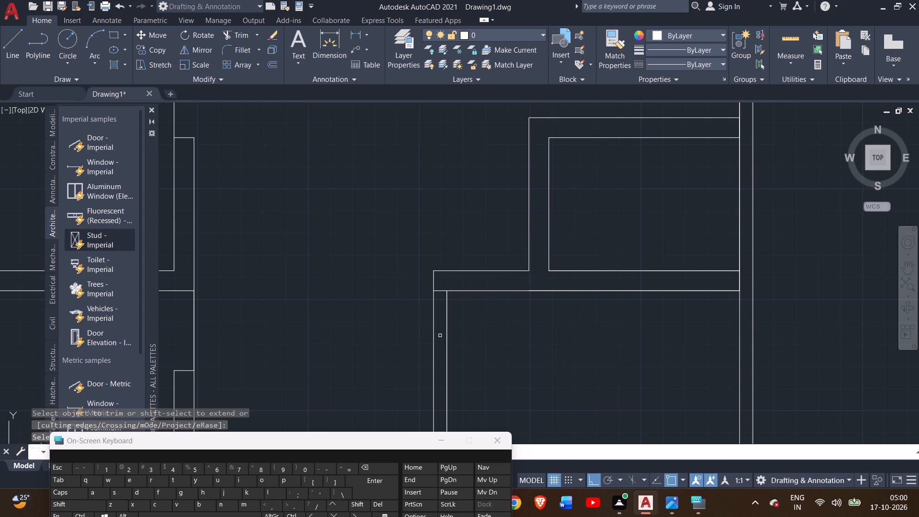
Draw a vertical line continuing the guest room left wall's inner face up to the new horizontal line.
click(3, 50)
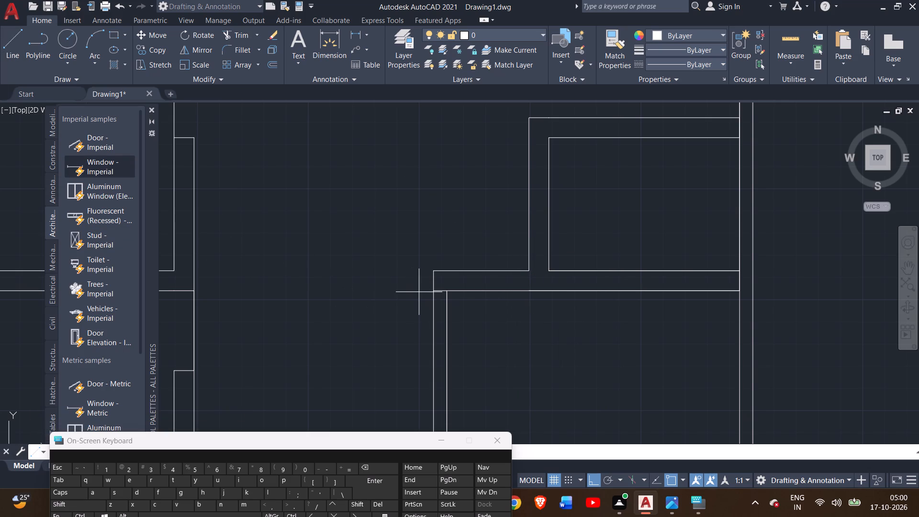
click(447, 292)
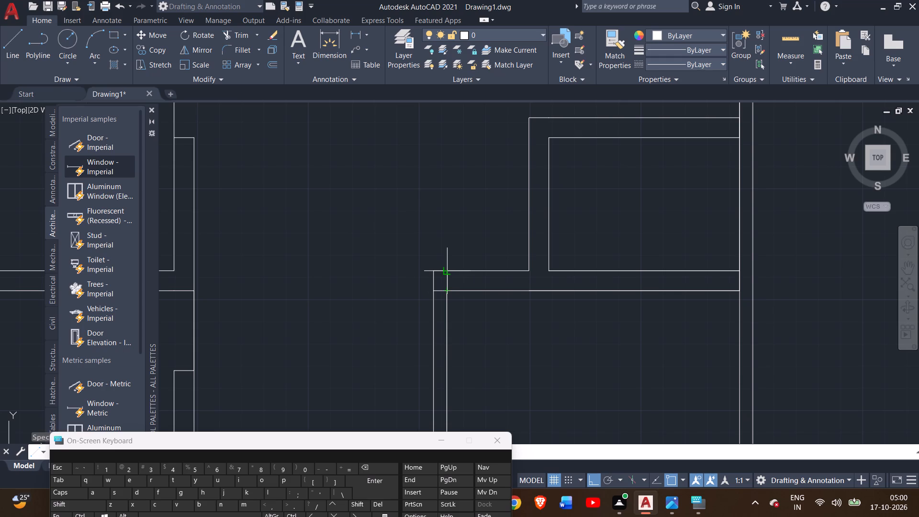
double_click(445, 269)
right_click(434, 249)
click(453, 253)
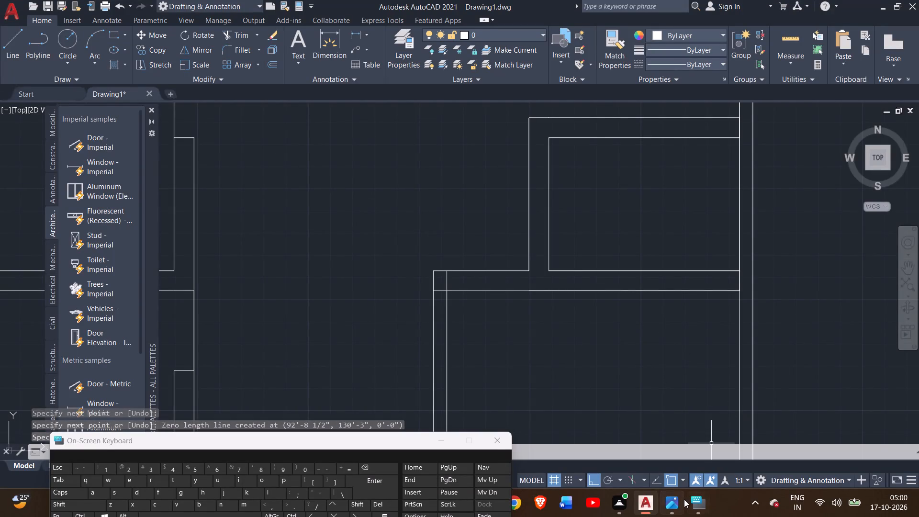
Check the reference plan and draw a vertical line across the wall thickness at the toilet's lower-left outer corner.
double_click(668, 507)
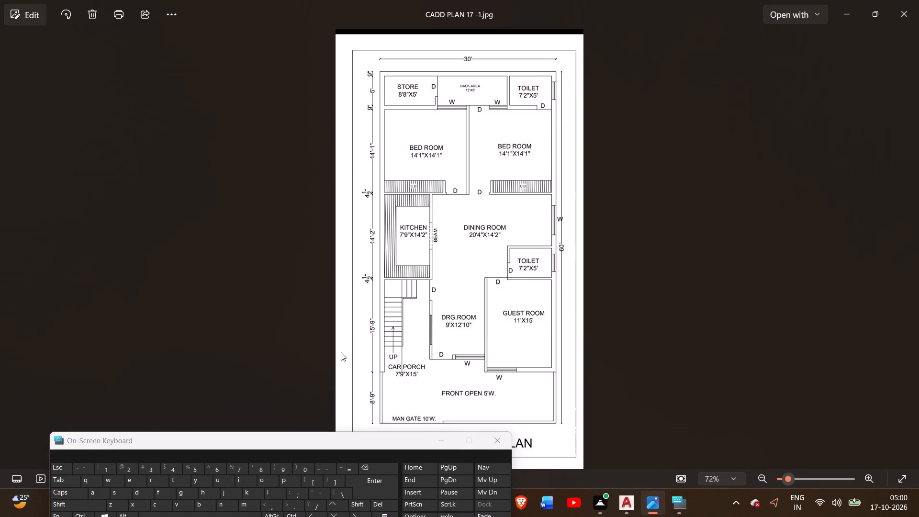
click(626, 512)
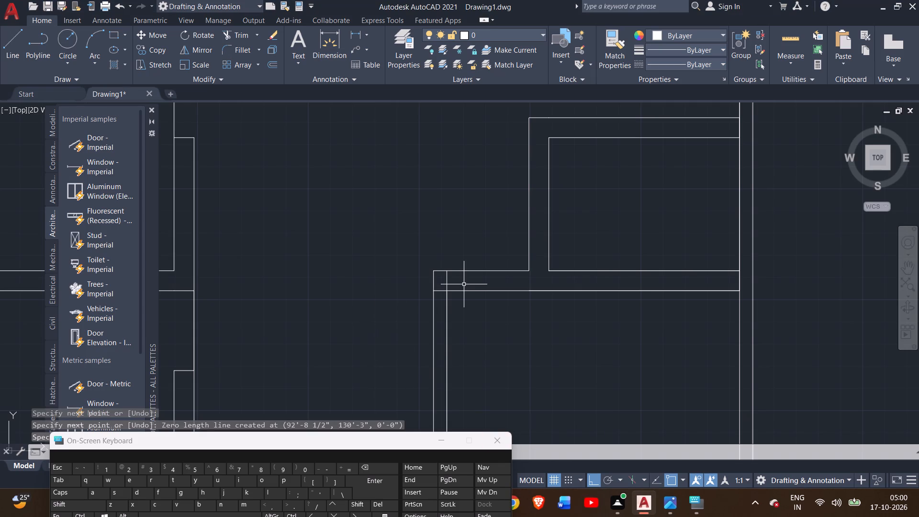
click(5, 48)
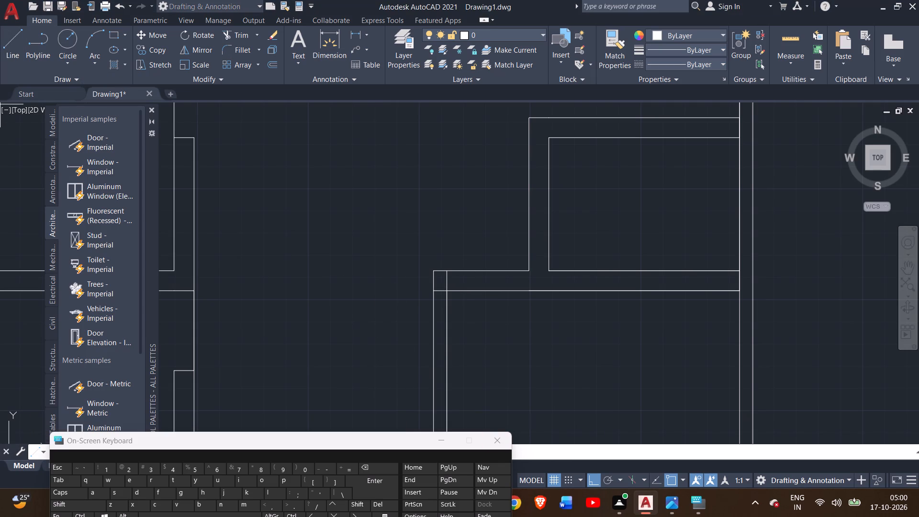
click(527, 271)
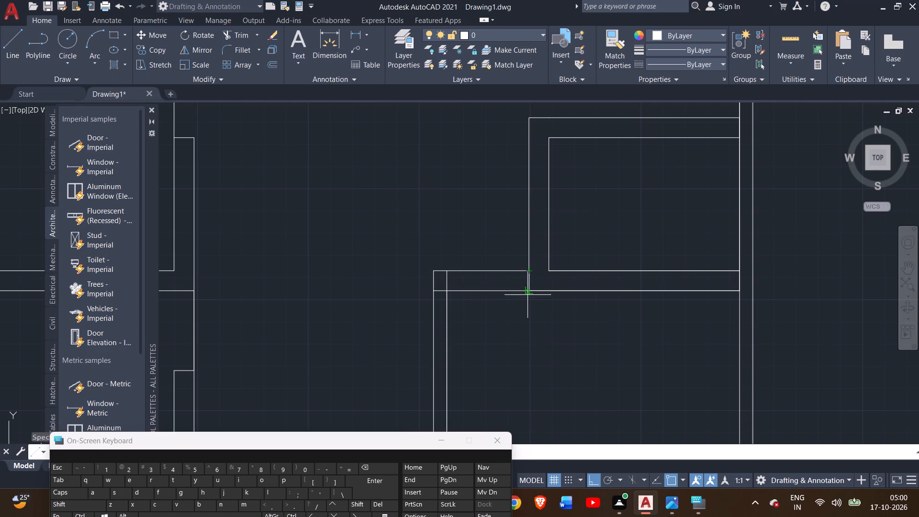
double_click(527, 293)
right_click(531, 294)
double_click(555, 302)
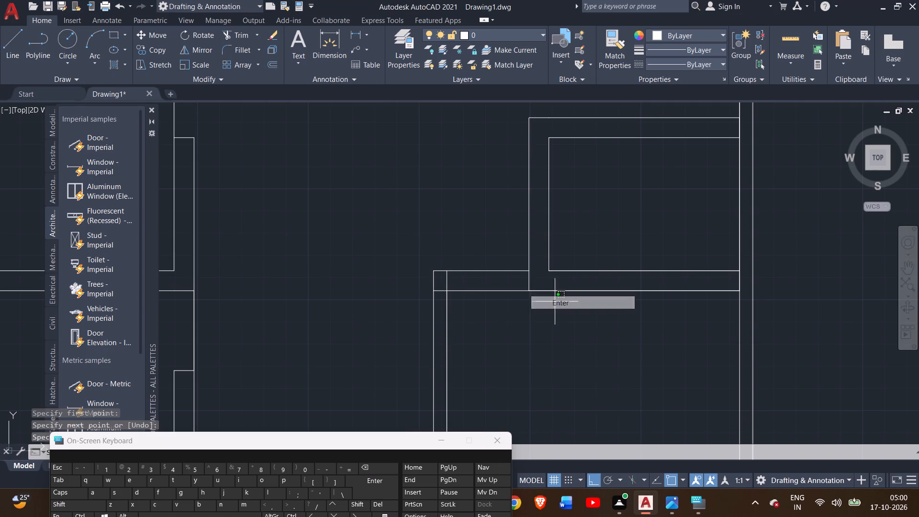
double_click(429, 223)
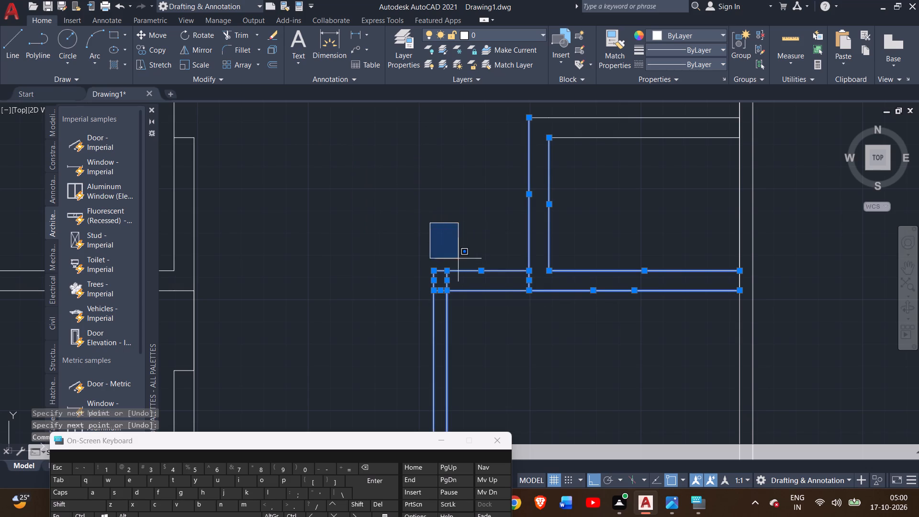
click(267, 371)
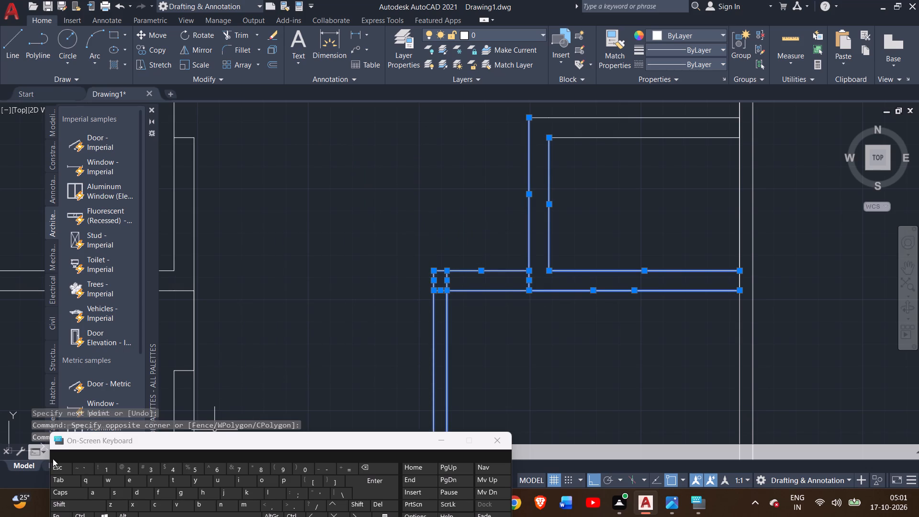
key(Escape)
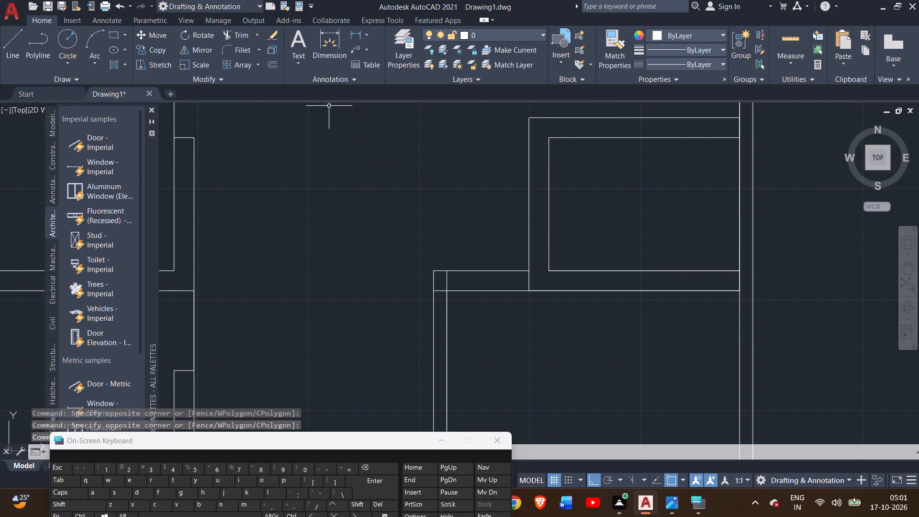
Trim the lower horizontal line across the guest room's left wall and onward to the toilet's lower-left corner.
double_click(236, 34)
click(438, 292)
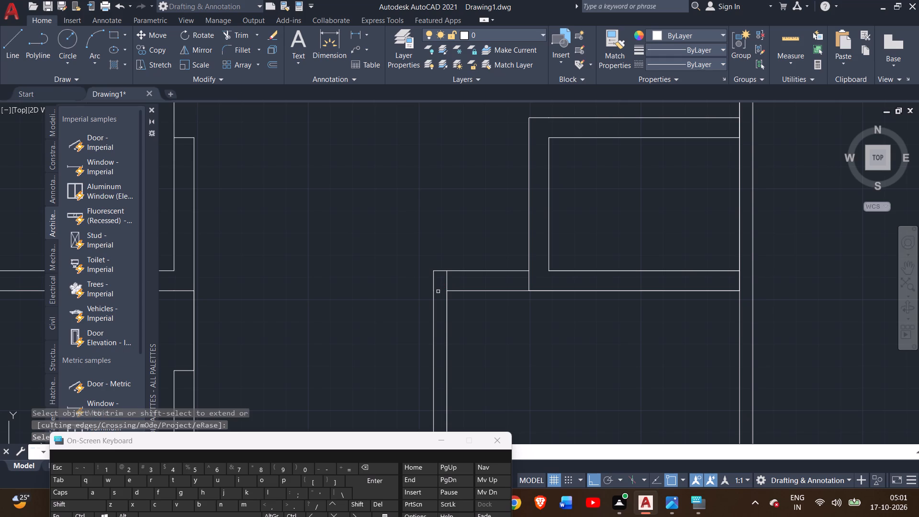
double_click(477, 292)
right_click(446, 182)
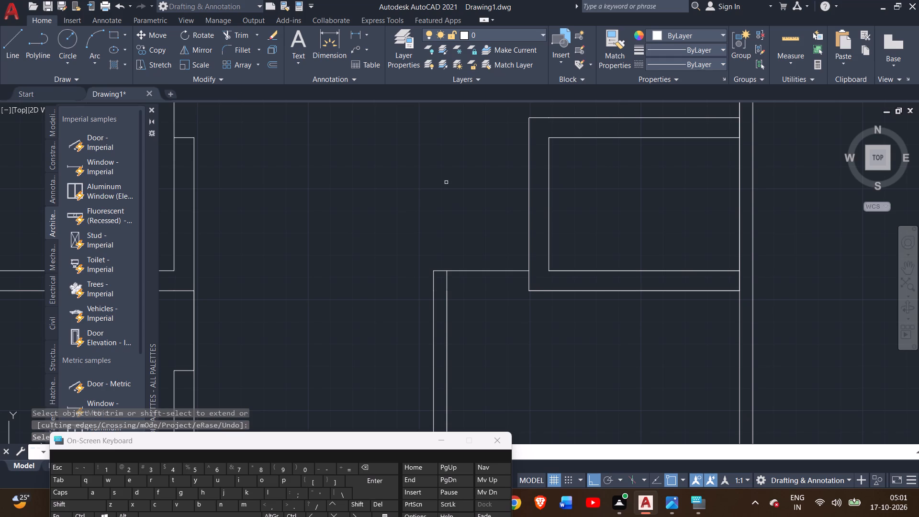
click(467, 194)
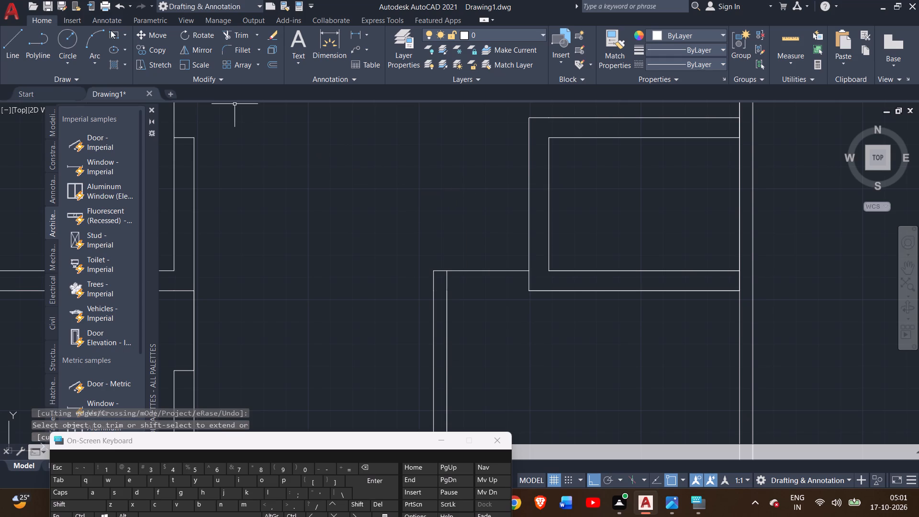
Check the reference plan and outline a 3' door opening in the toilet's left wall, from the guest room wall junction up.
click(671, 502)
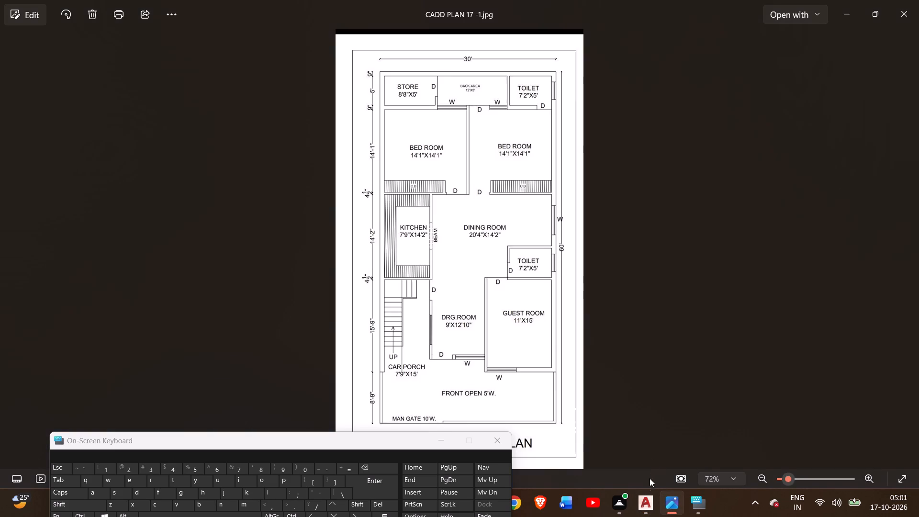
click(651, 505)
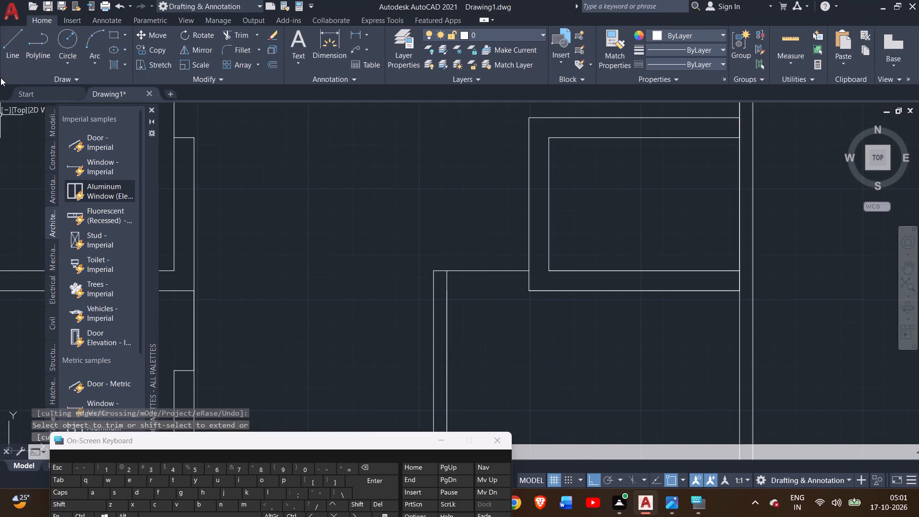
double_click(11, 55)
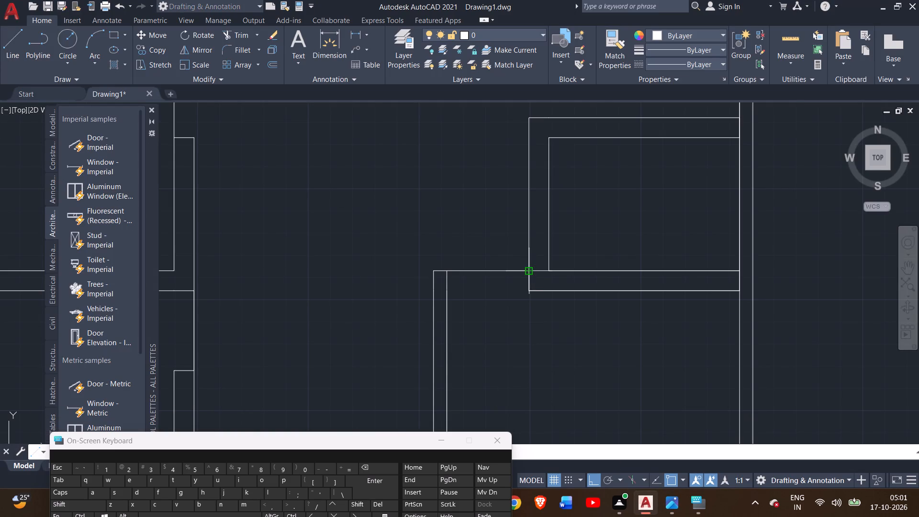
click(527, 270)
text(3')
key(Return)
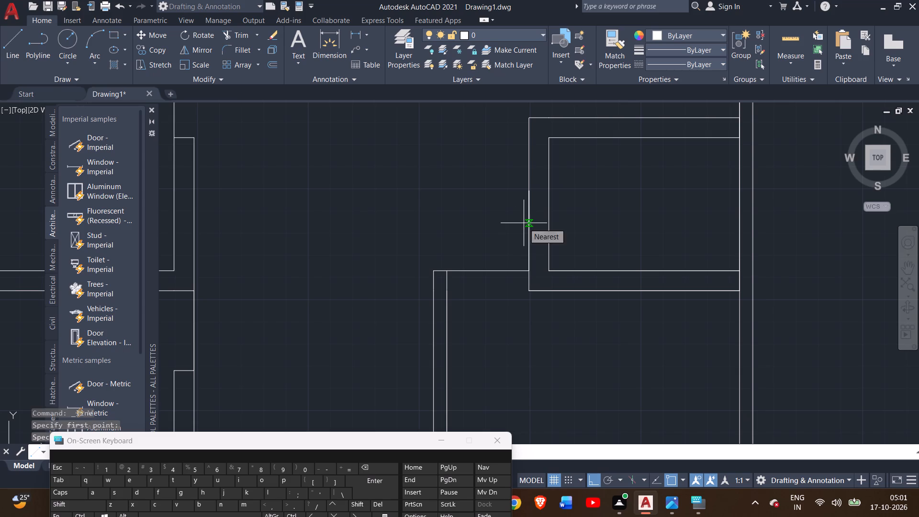
click(548, 189)
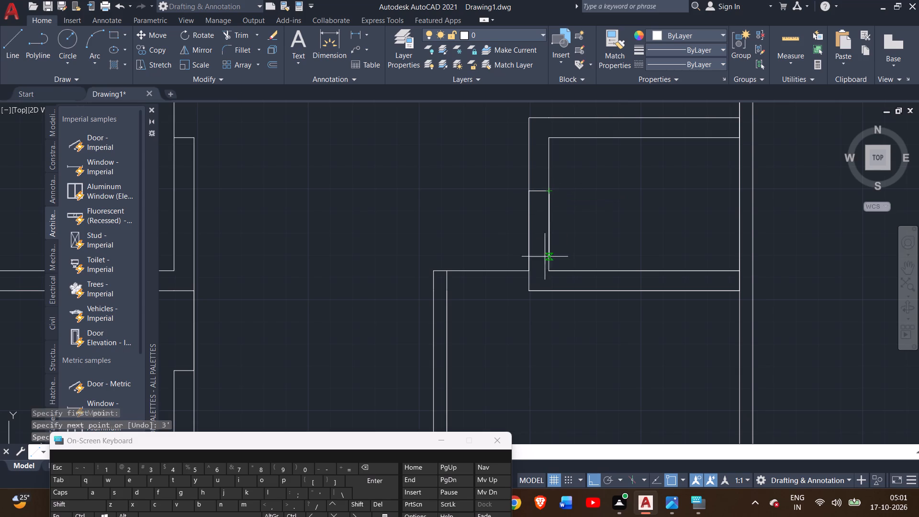
click(552, 271)
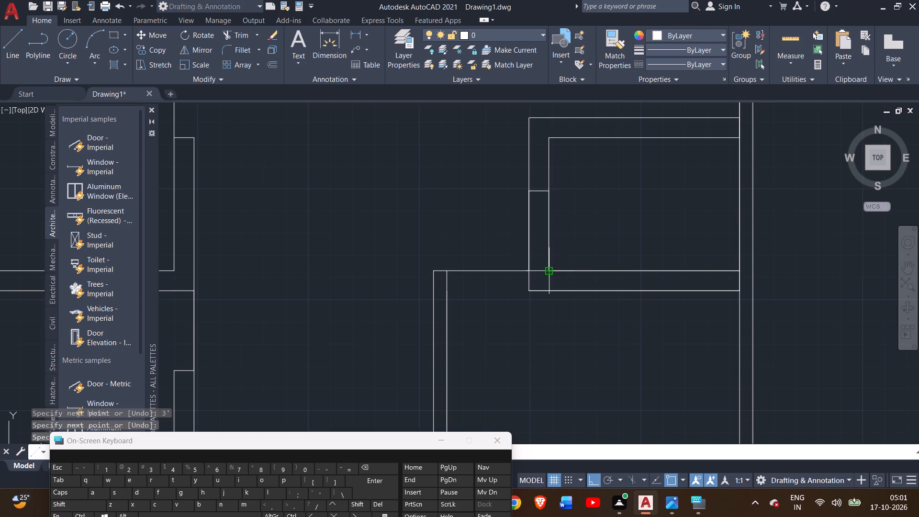
click(530, 271)
right_click(503, 258)
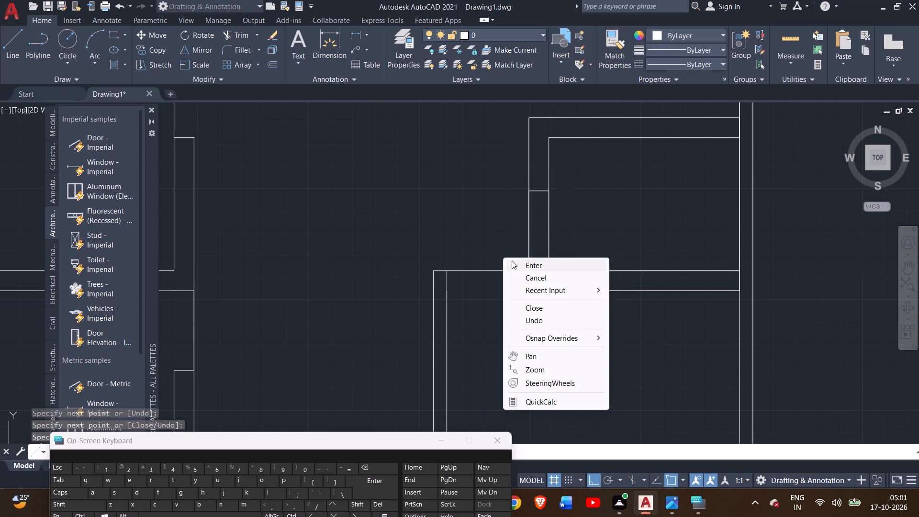
click(517, 263)
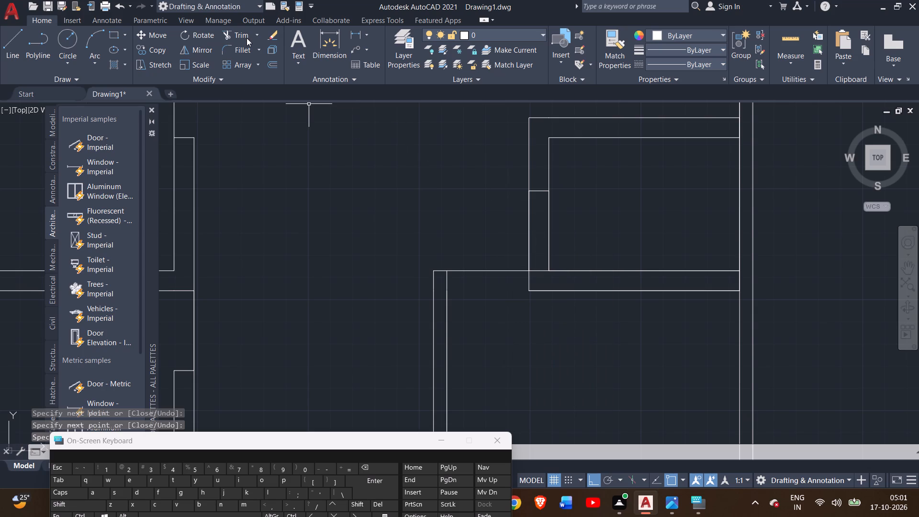
Trim the toilet's left wall lines across the 3' door opening.
click(247, 38)
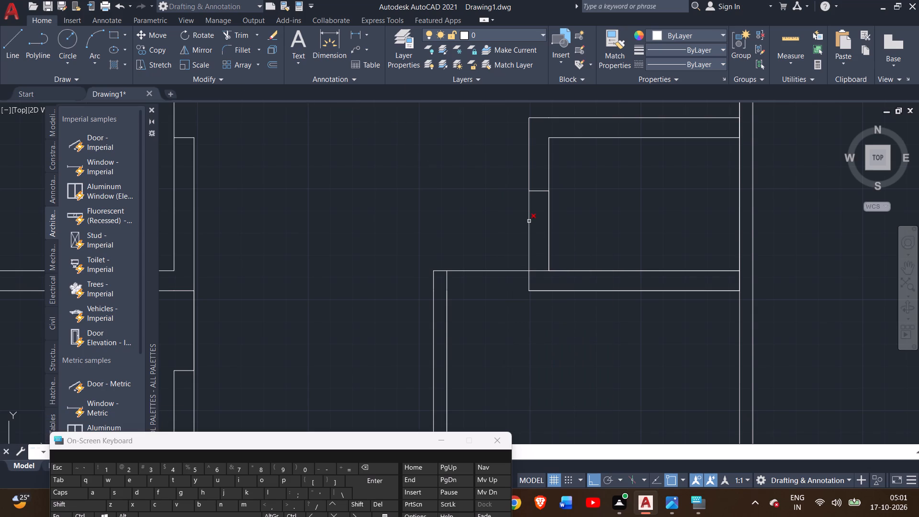
click(529, 221)
double_click(549, 225)
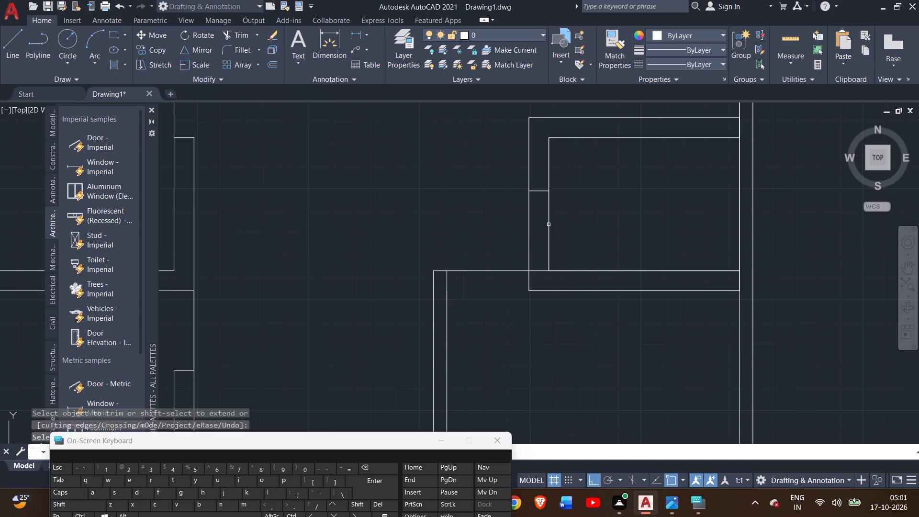
double_click(549, 229)
scroll(579, 241, down, 1)
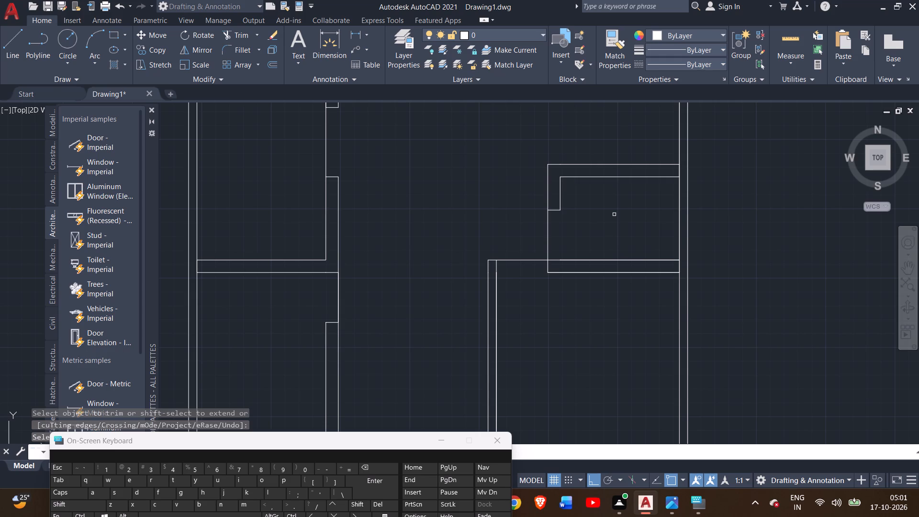
scroll(508, 169, down, 2)
right_click(495, 165)
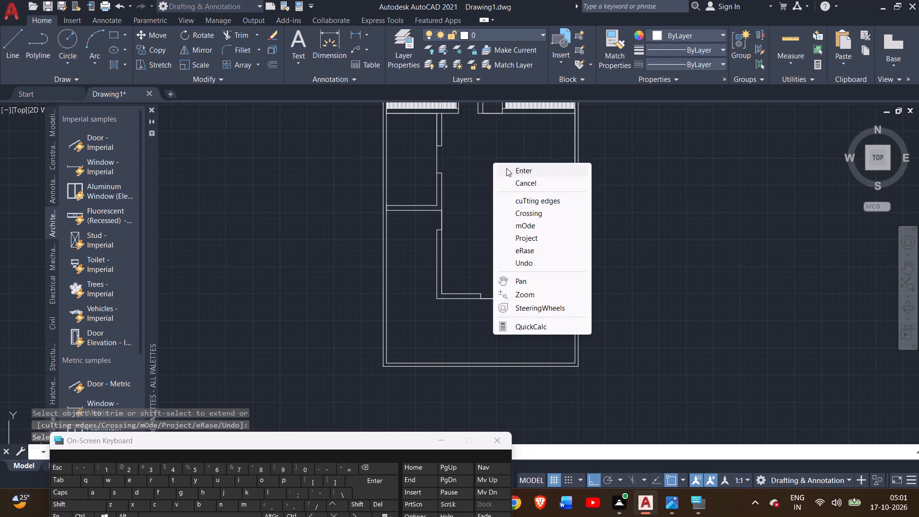
click(506, 168)
Review the whole house plan, checking the room walls and door openings from the bedrooms down to the front.
scroll(488, 166, down, 2)
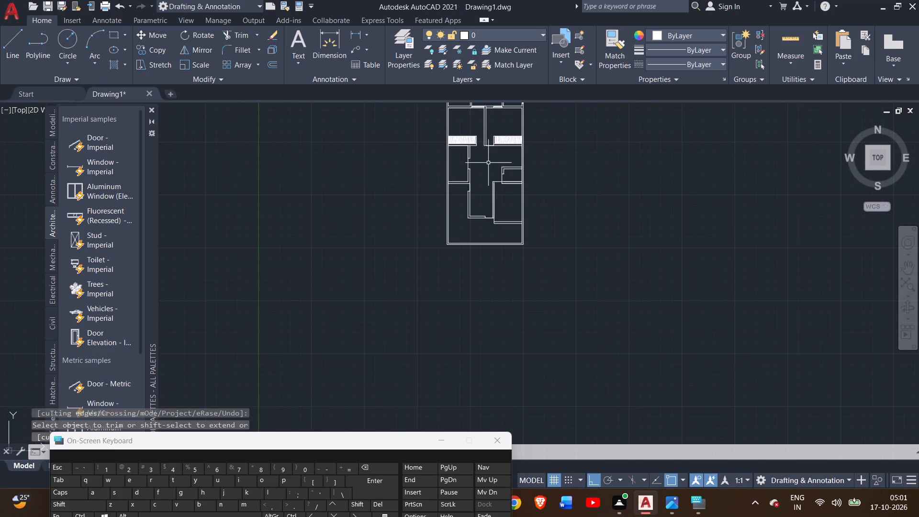
middle_drag(488, 163, 504, 217)
scroll(493, 171, up, 3)
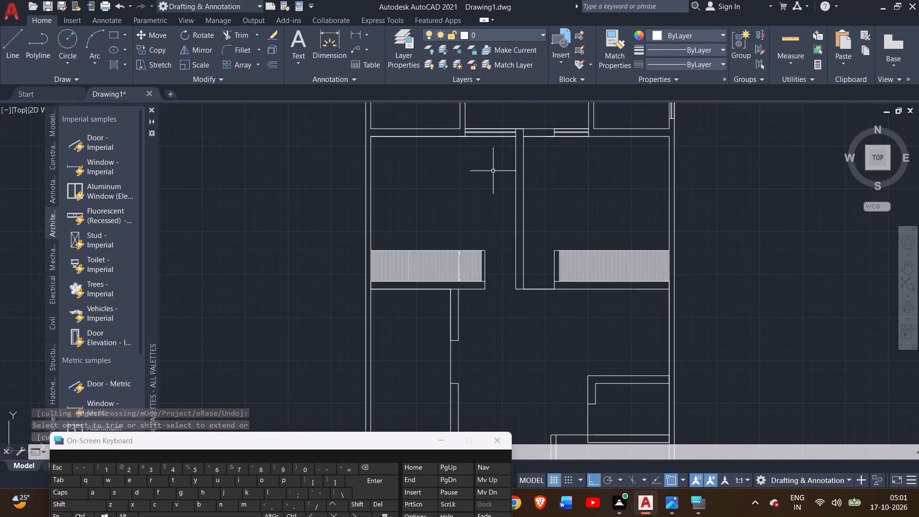
scroll(493, 171, down, 1)
middle_drag(493, 171, 495, 147)
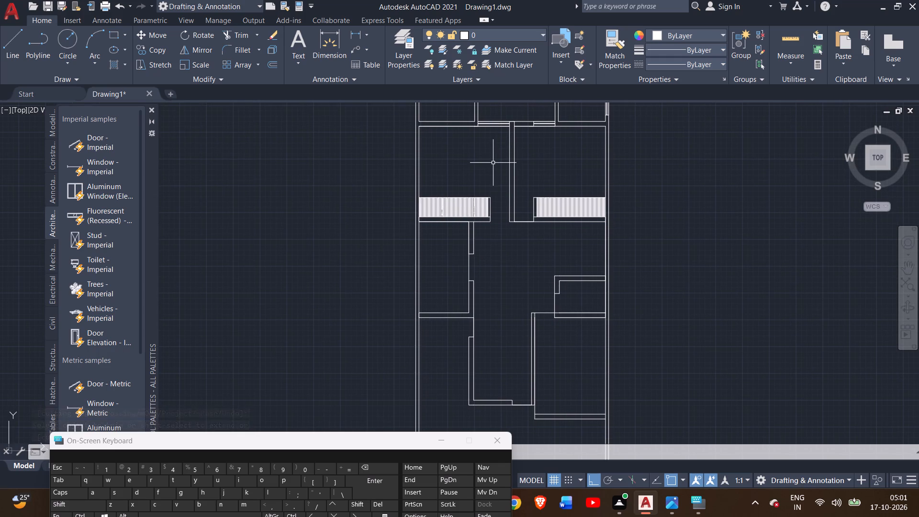
middle_drag(495, 153, 501, 135)
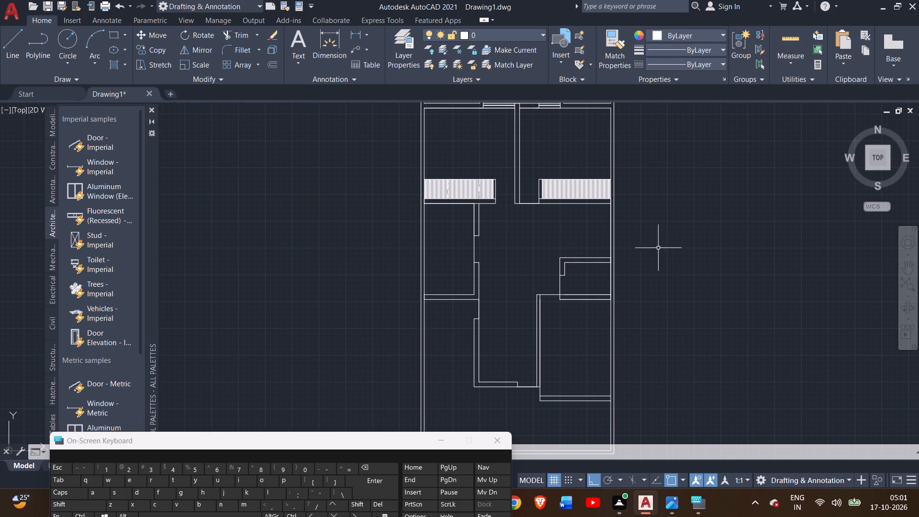
middle_drag(664, 325, 661, 261)
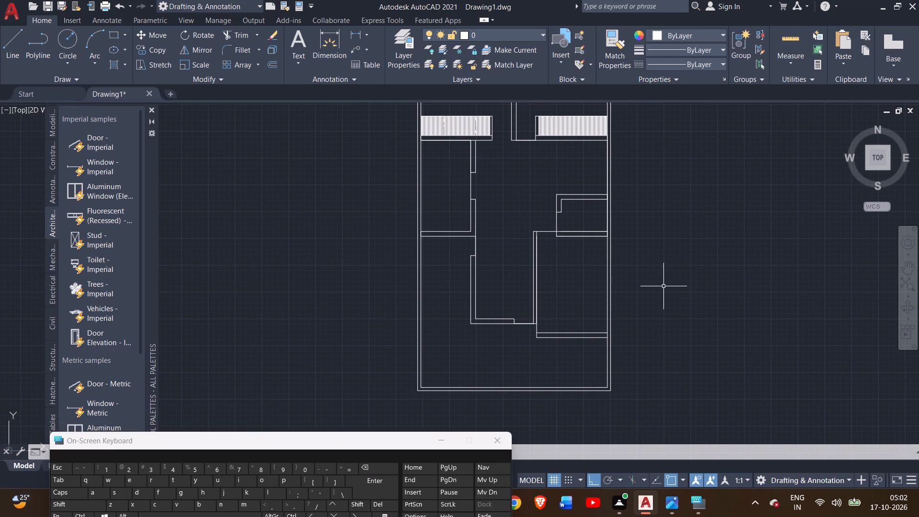
middle_drag(661, 250, 682, 320)
scroll(616, 226, up, 2)
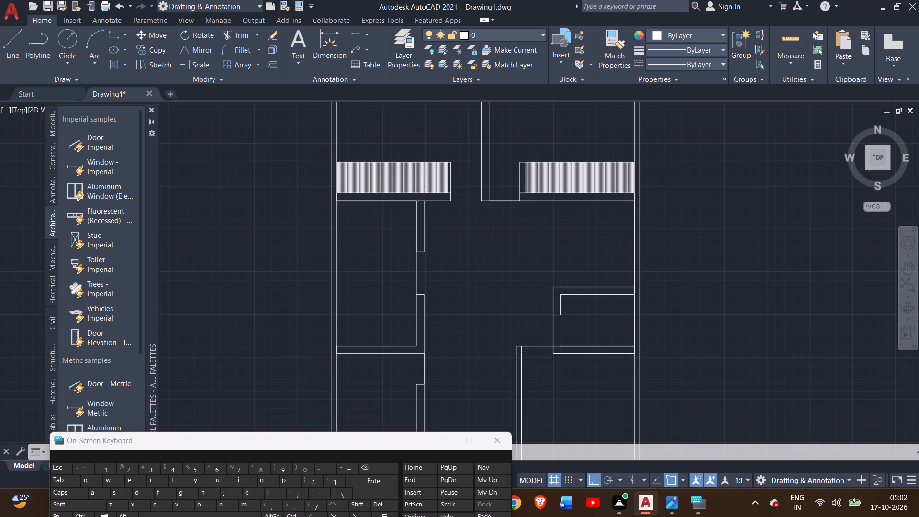
scroll(616, 226, down, 2)
middle_drag(651, 290, 642, 236)
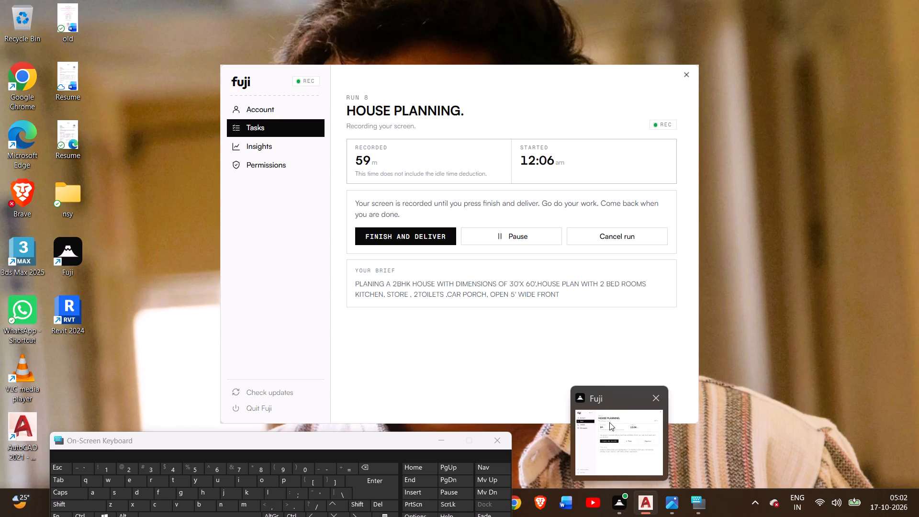
middle_drag(682, 322, 655, 314)
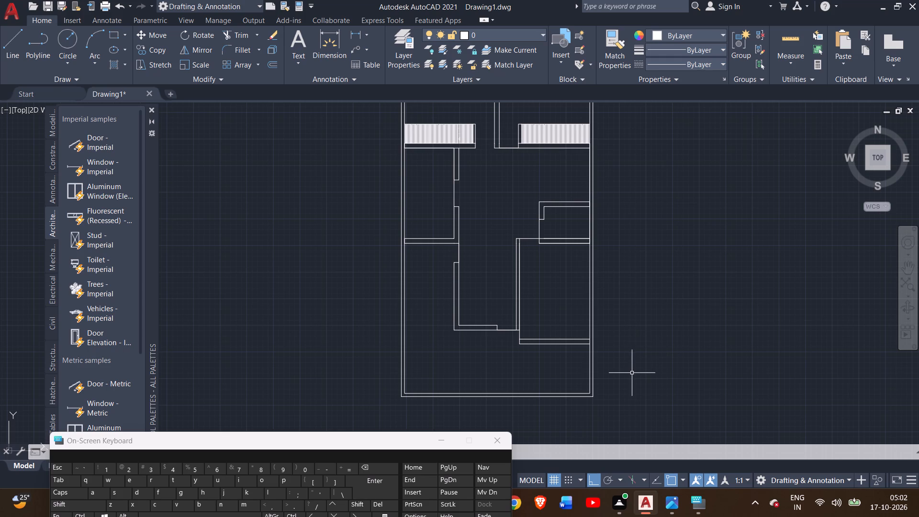
Insert a Door - Imperial block in the empty space left of the house plan.
middle_drag(550, 317, 569, 302)
scroll(571, 302, down, 1)
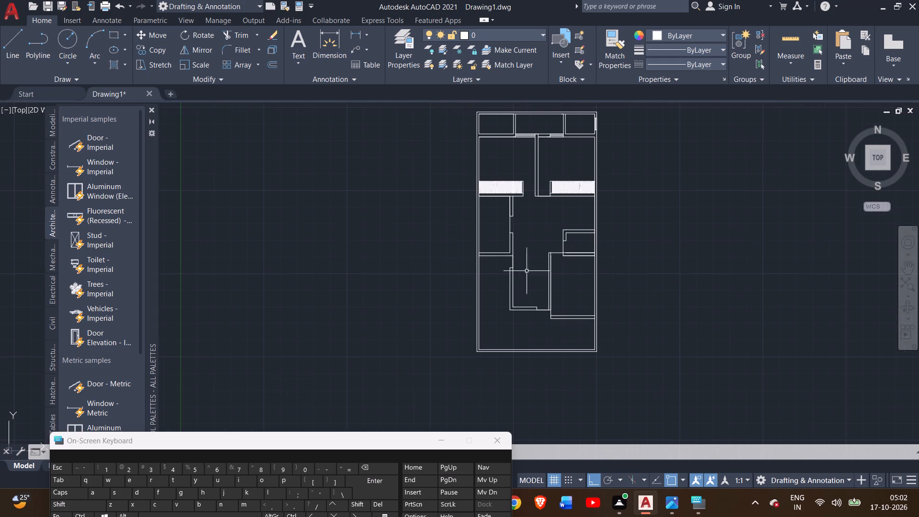
click(83, 138)
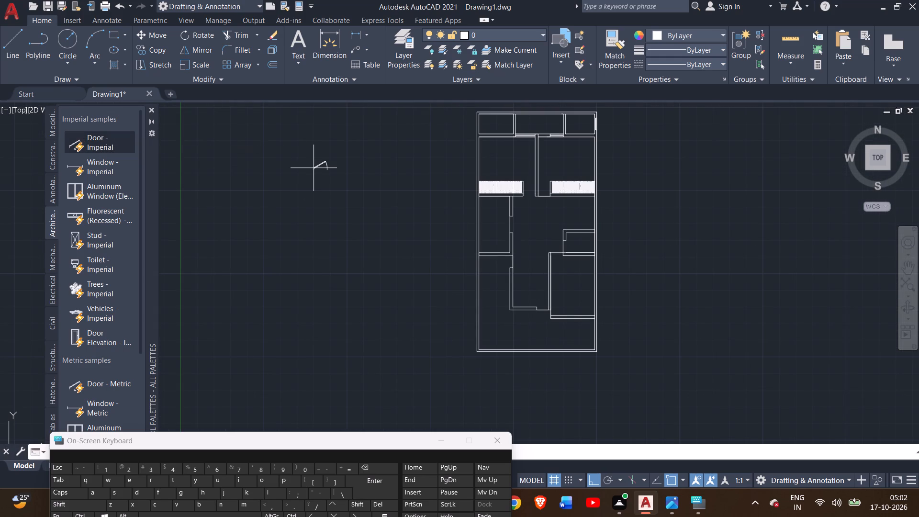
click(314, 168)
scroll(323, 172, up, 4)
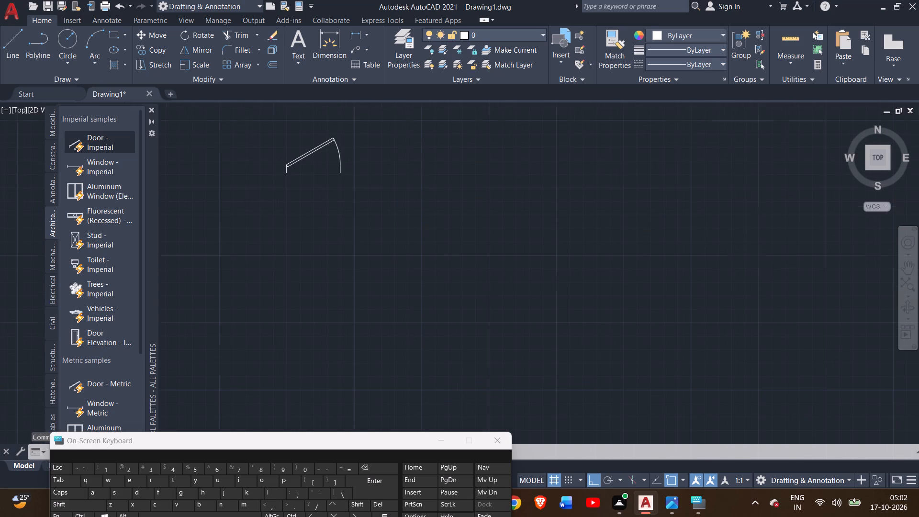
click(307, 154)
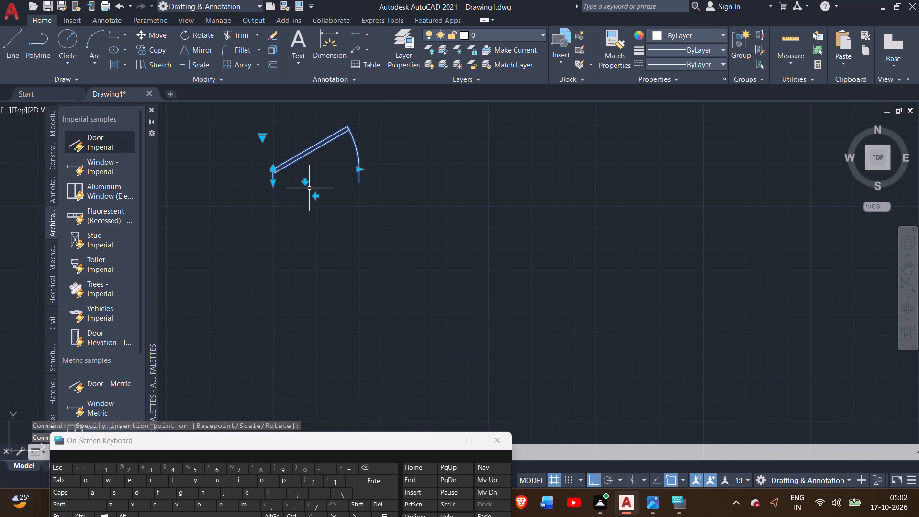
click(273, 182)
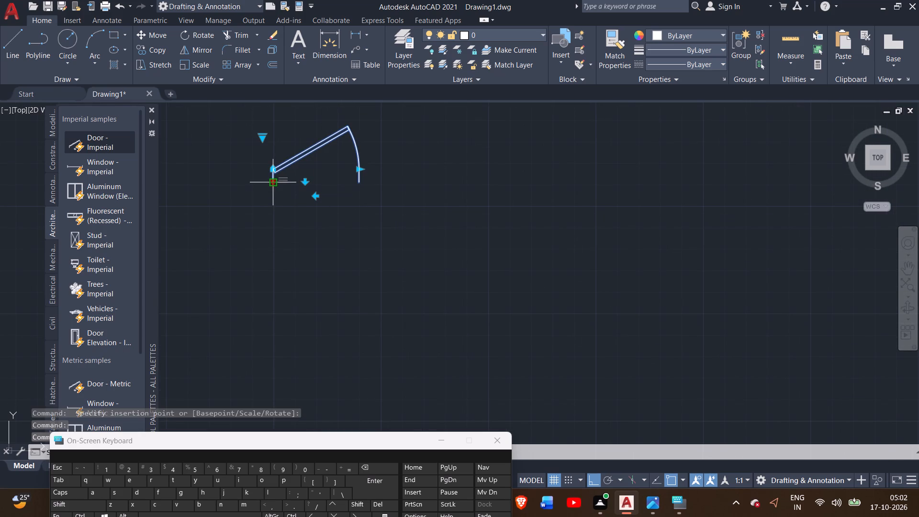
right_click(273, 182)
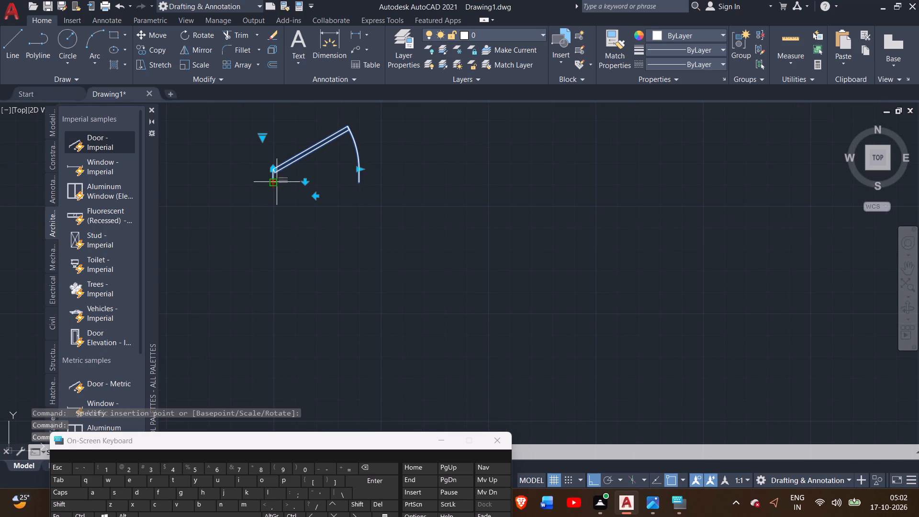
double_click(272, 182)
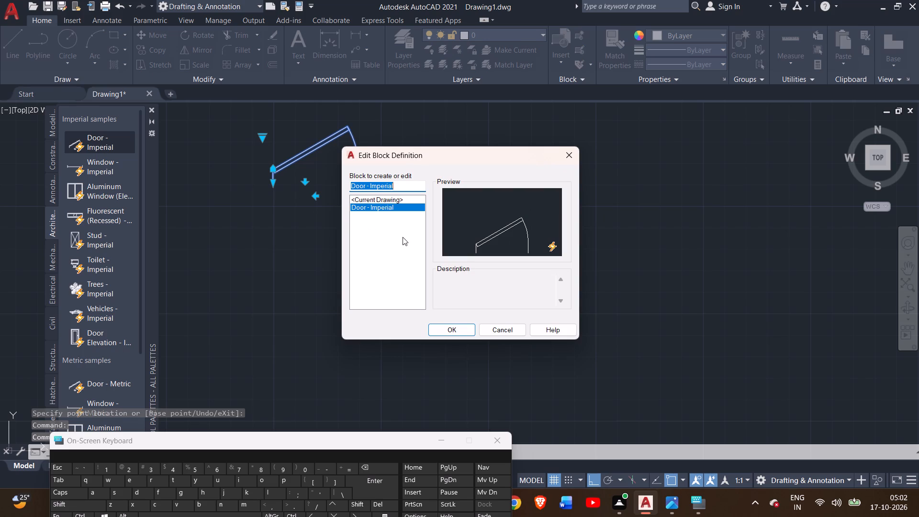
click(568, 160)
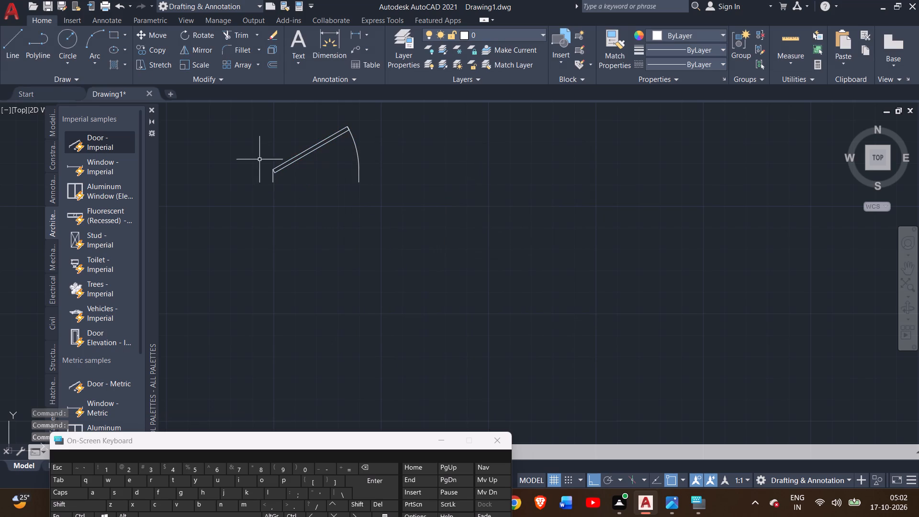
Set the inserted door block's swing to Open 90º.
click(280, 170)
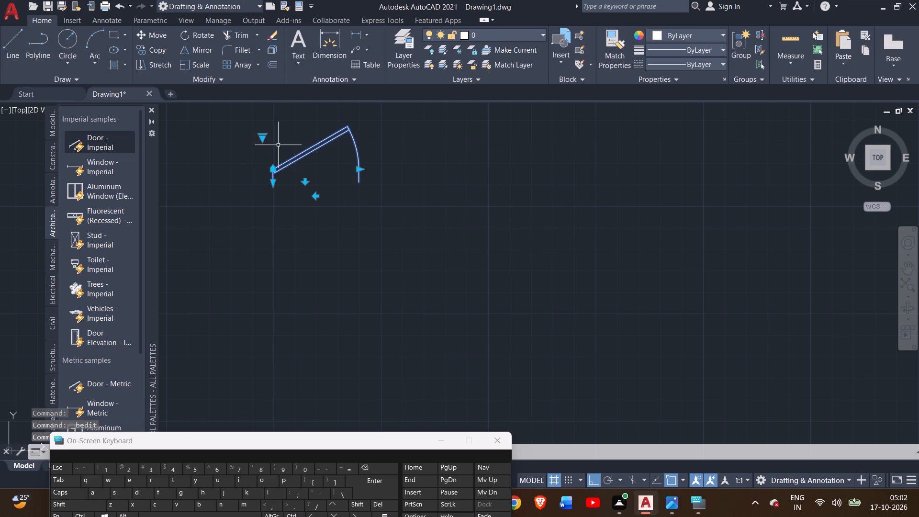
click(261, 137)
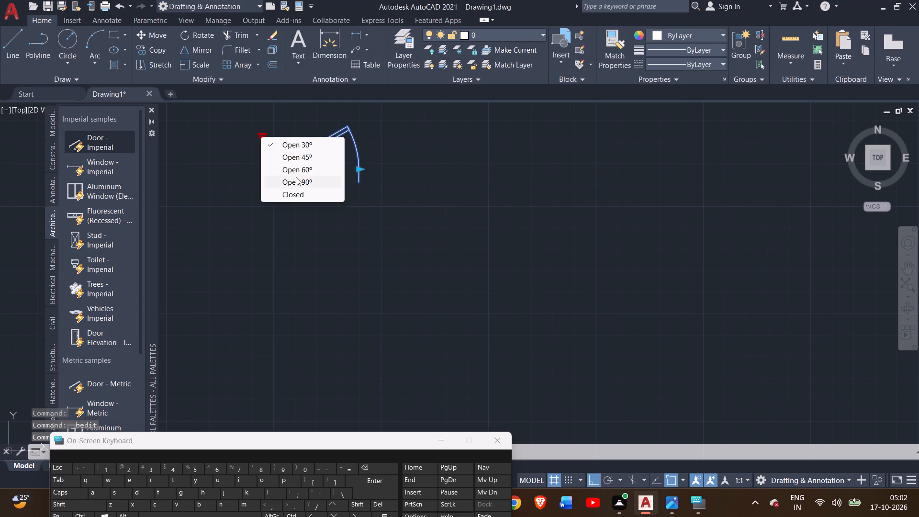
click(296, 180)
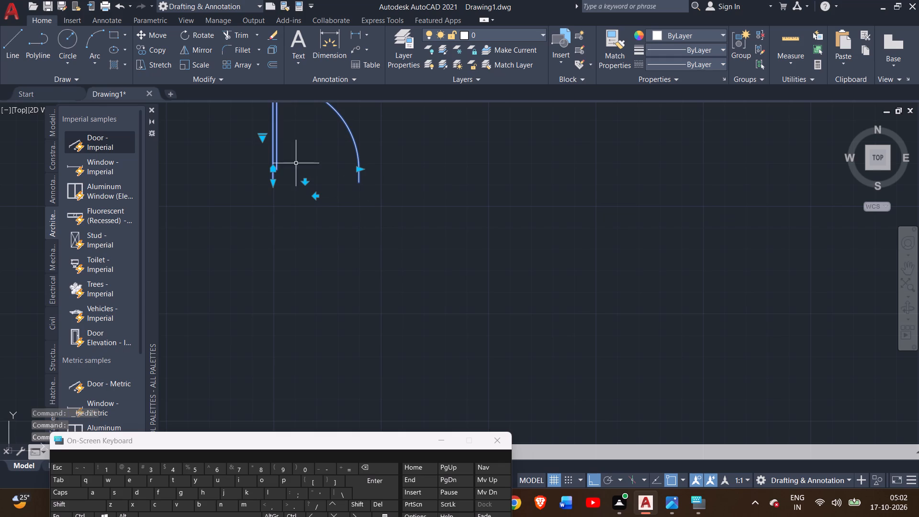
Copy the open door block horizontally about 7'-9" to its right in the empty space beside the plan.
click(159, 50)
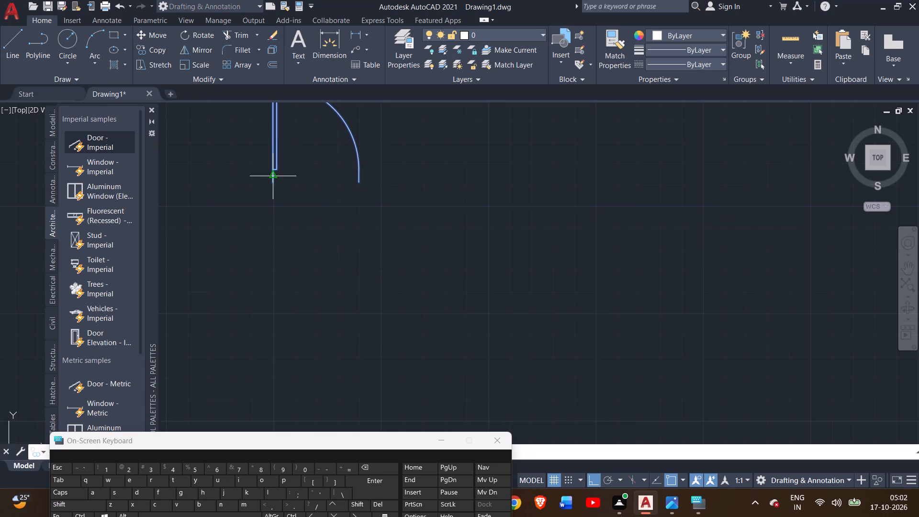
drag(270, 182, 473, 190)
double_click(473, 190)
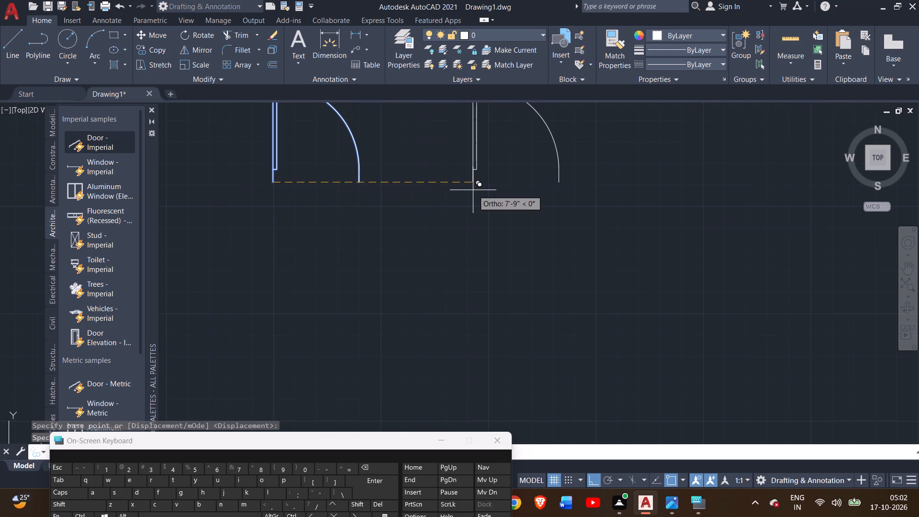
right_click(442, 220)
click(469, 225)
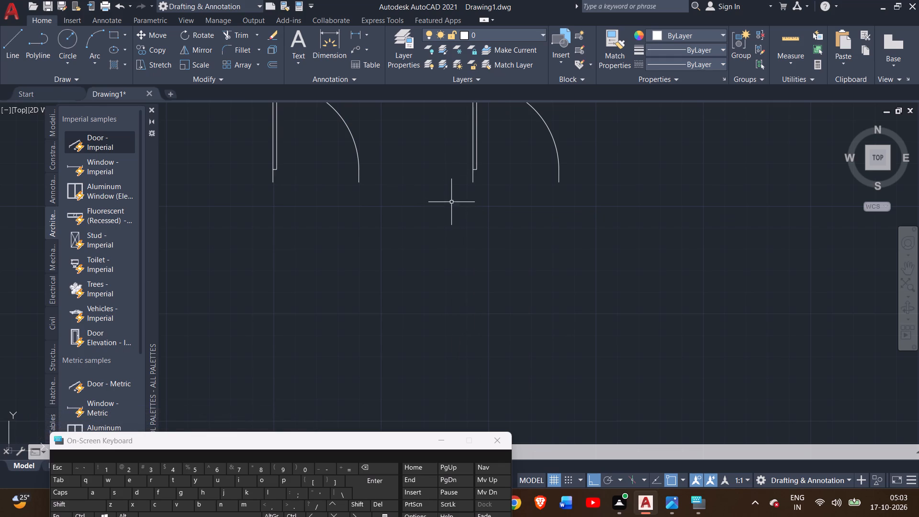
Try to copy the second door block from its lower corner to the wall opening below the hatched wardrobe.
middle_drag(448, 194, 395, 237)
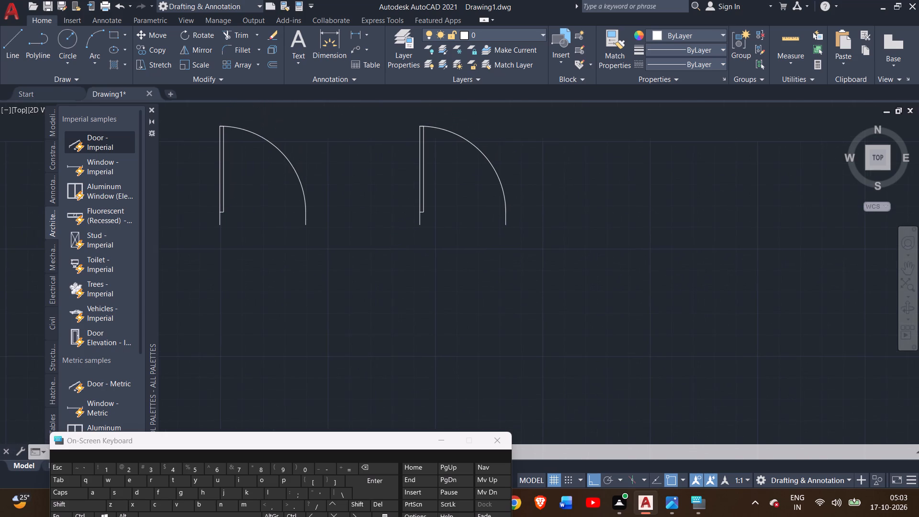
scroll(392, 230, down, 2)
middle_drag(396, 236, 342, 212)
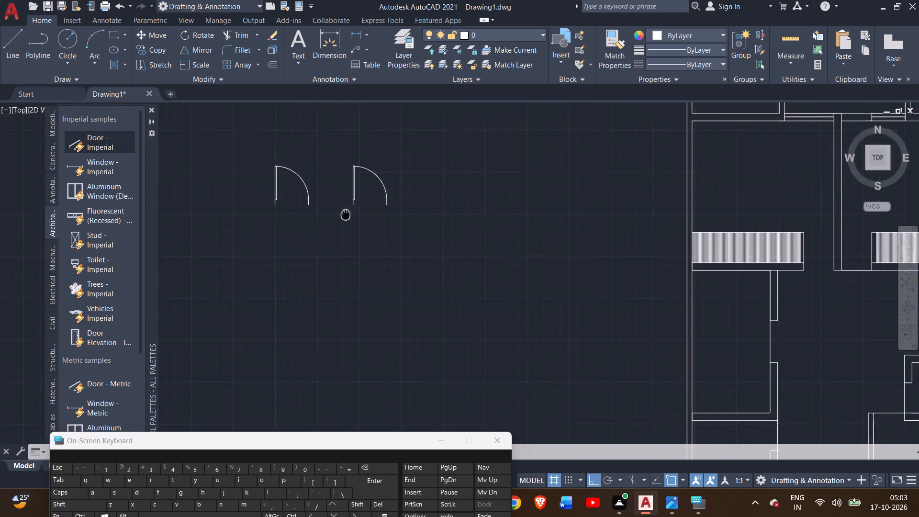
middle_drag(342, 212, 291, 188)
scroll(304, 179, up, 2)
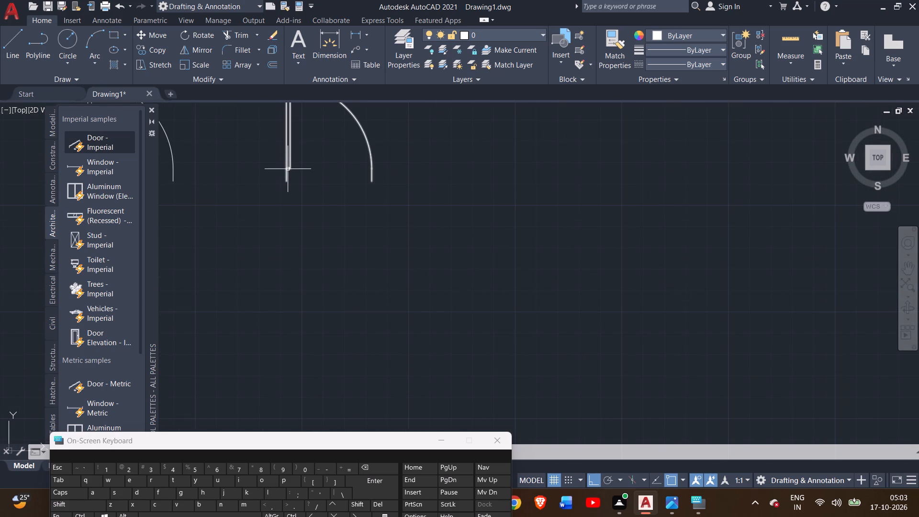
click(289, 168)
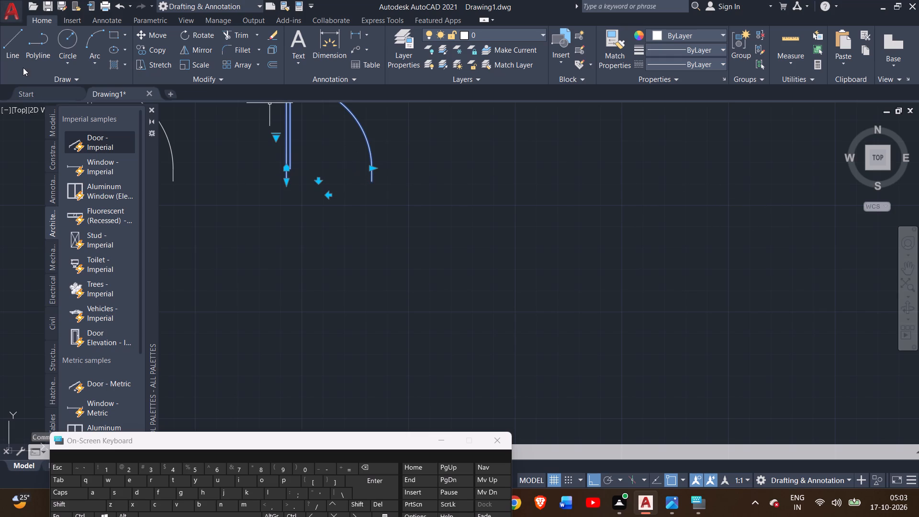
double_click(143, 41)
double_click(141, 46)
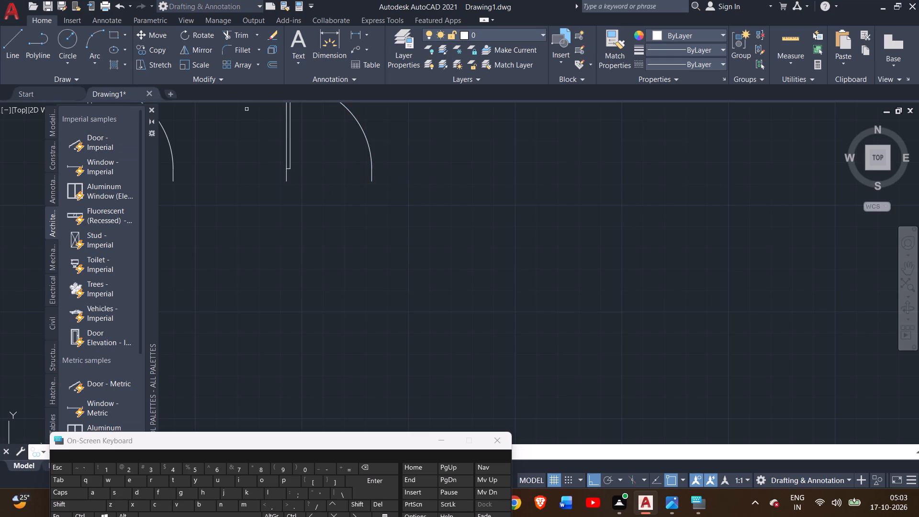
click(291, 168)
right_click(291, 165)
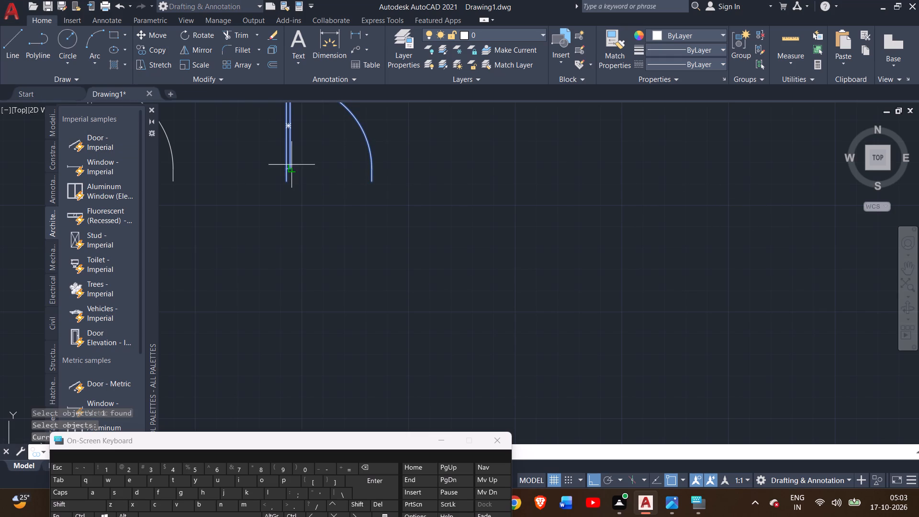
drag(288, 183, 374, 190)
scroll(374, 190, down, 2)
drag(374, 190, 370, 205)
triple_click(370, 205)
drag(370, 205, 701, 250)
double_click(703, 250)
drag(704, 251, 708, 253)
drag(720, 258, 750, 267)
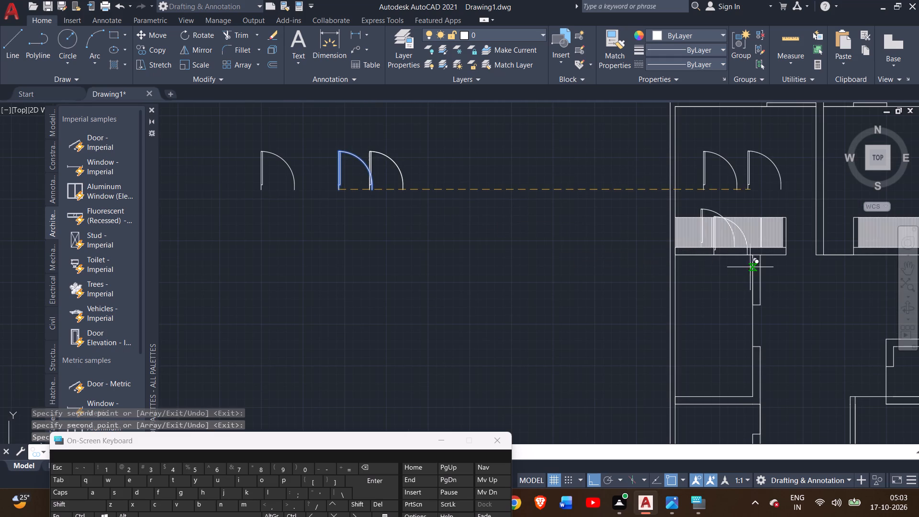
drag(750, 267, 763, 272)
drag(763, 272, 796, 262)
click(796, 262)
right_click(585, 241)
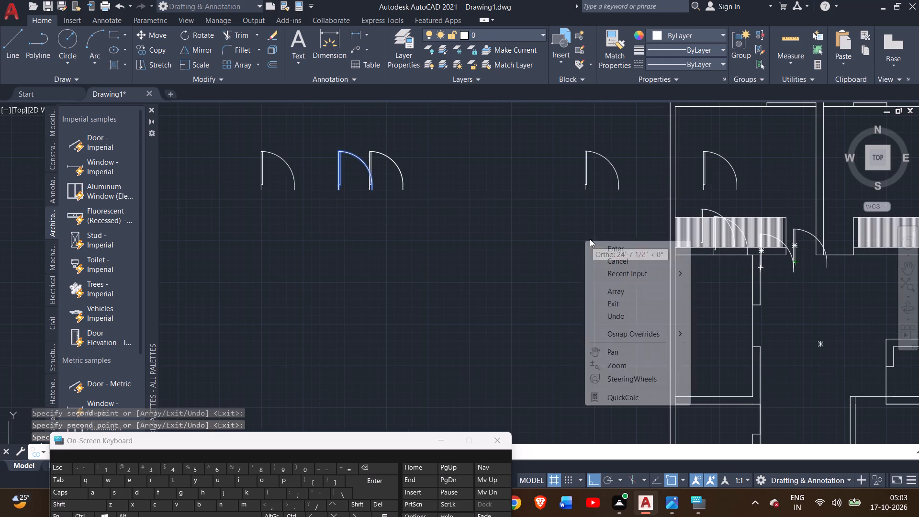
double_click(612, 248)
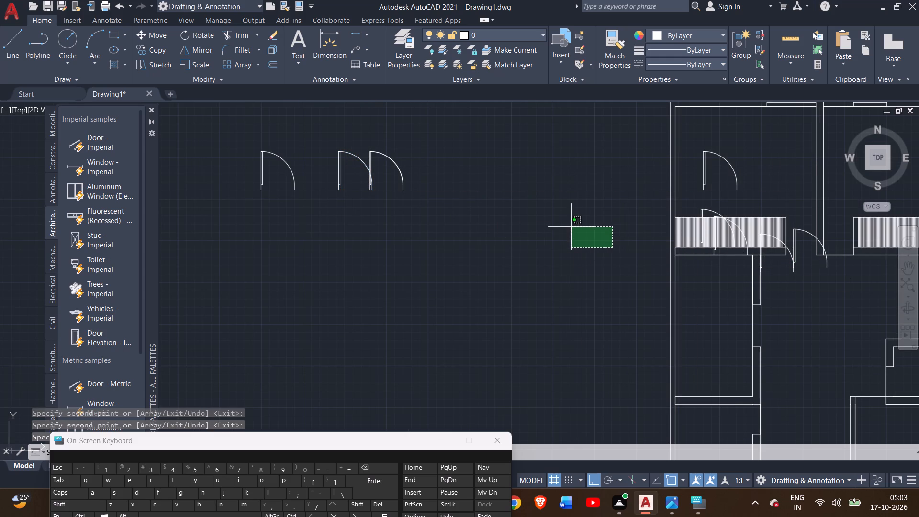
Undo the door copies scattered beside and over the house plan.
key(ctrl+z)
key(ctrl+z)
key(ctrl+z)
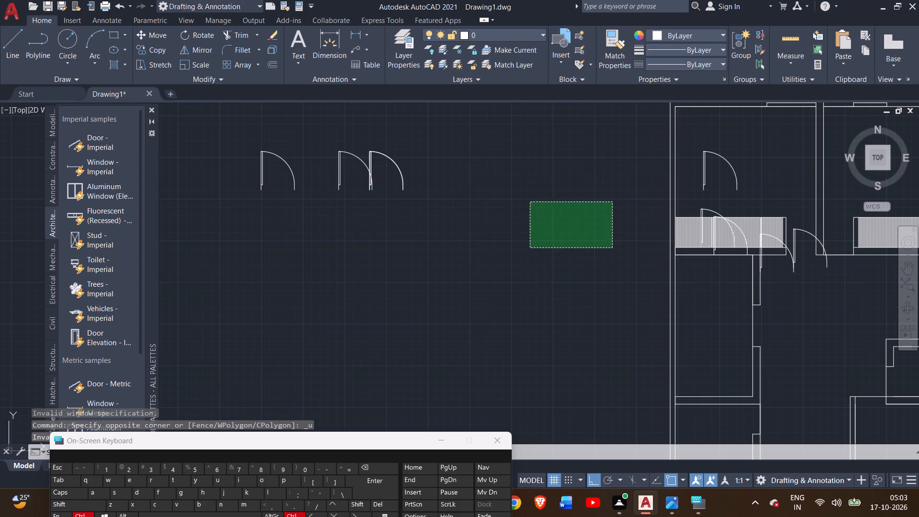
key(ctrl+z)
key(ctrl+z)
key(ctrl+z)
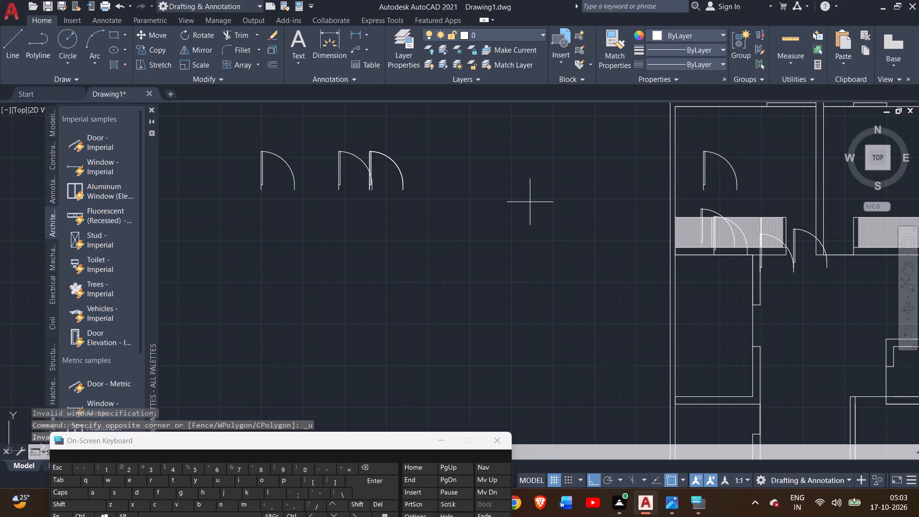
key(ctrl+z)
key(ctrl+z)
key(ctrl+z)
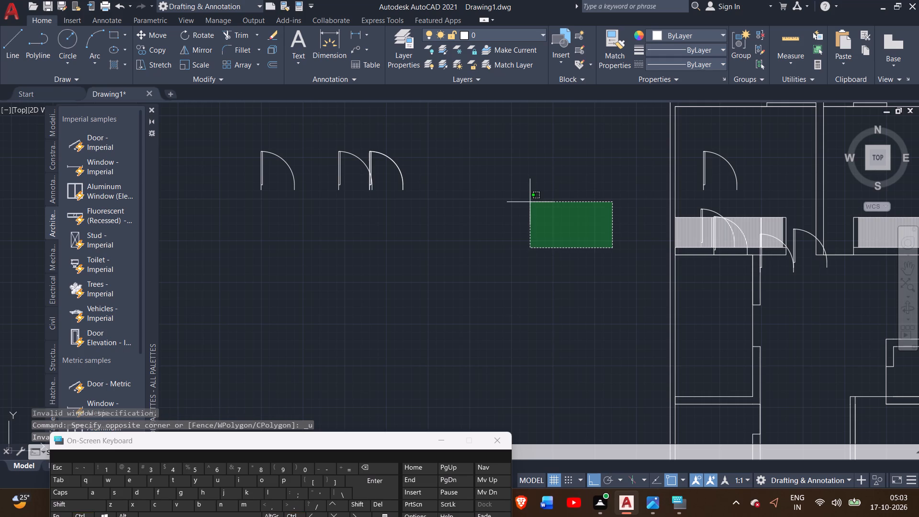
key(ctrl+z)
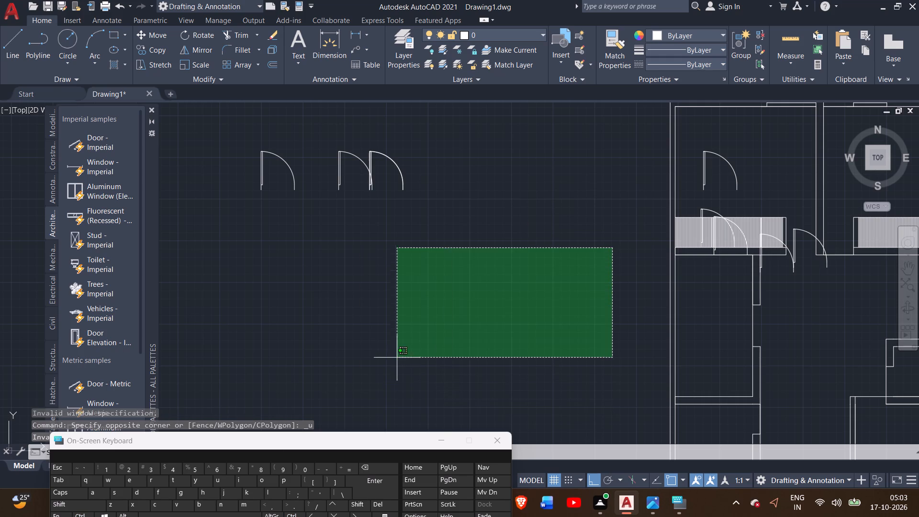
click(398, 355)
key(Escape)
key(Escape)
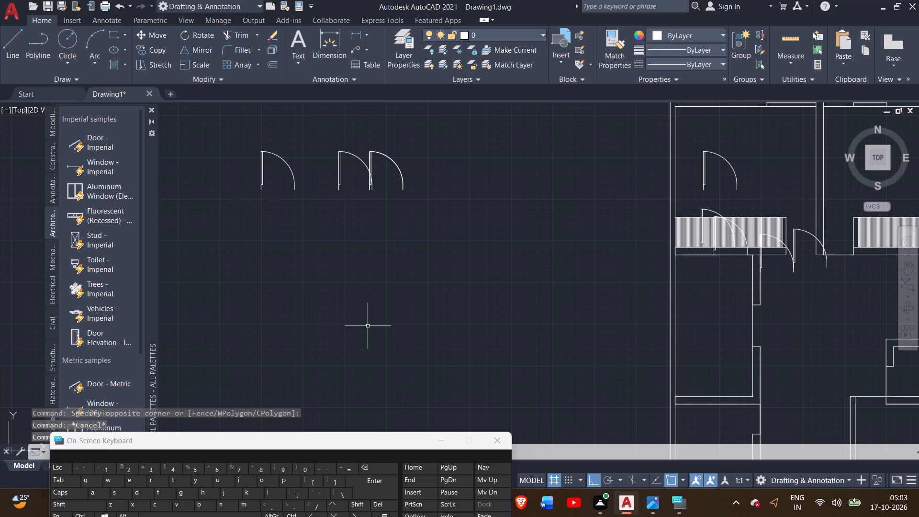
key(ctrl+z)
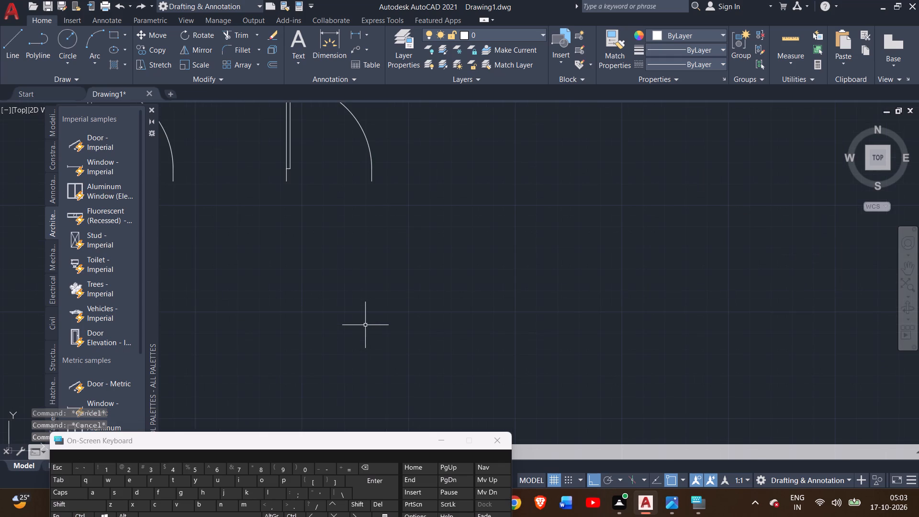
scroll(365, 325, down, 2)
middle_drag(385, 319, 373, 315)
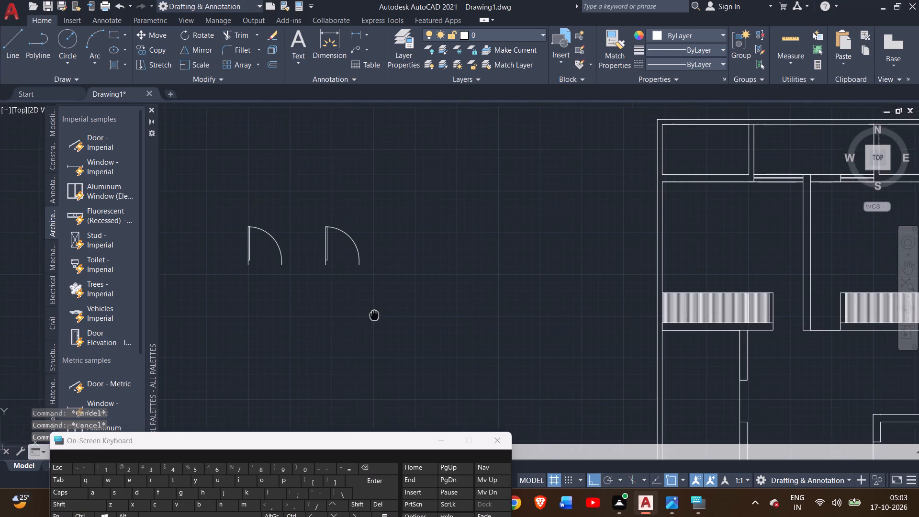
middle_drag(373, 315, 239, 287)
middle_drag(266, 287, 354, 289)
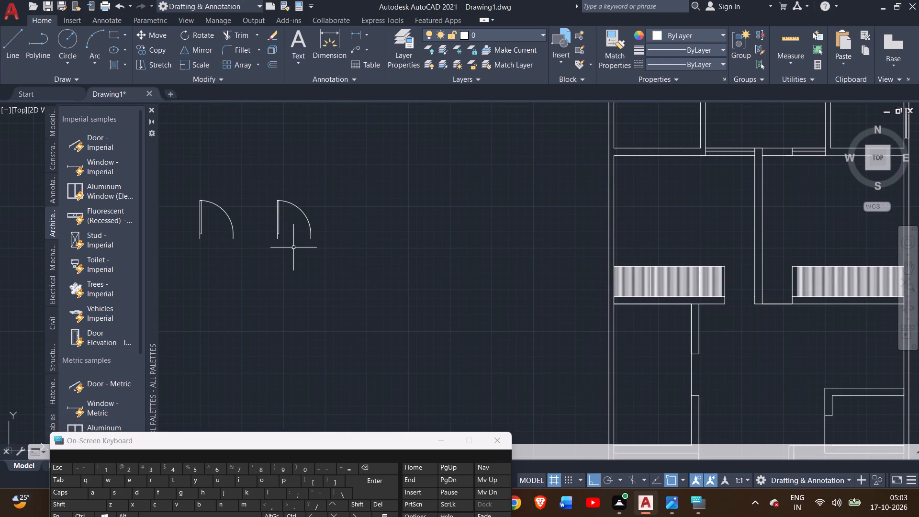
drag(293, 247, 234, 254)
Save the drawing in Documents under the file name 2bhk 17-1 as an AutoCAD 2018 drawing.
key(ctrl+s)
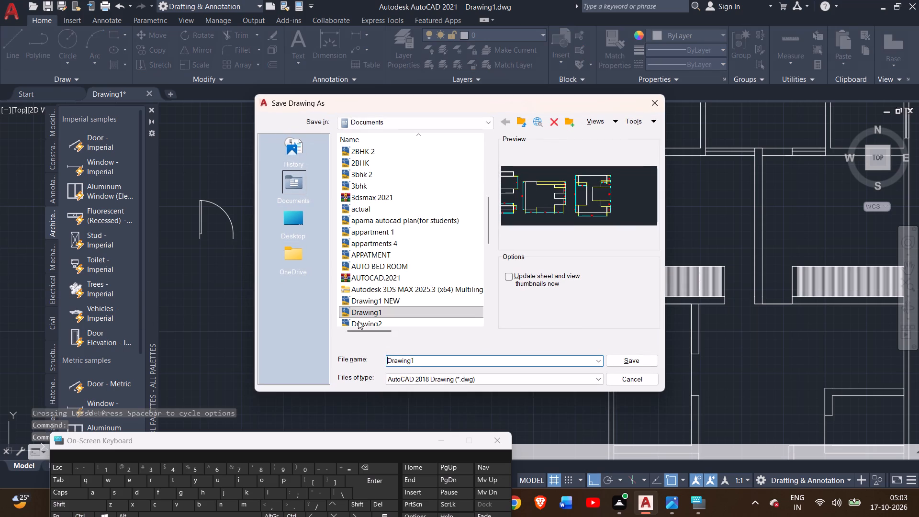
double_click(436, 360)
key(BackSpace)
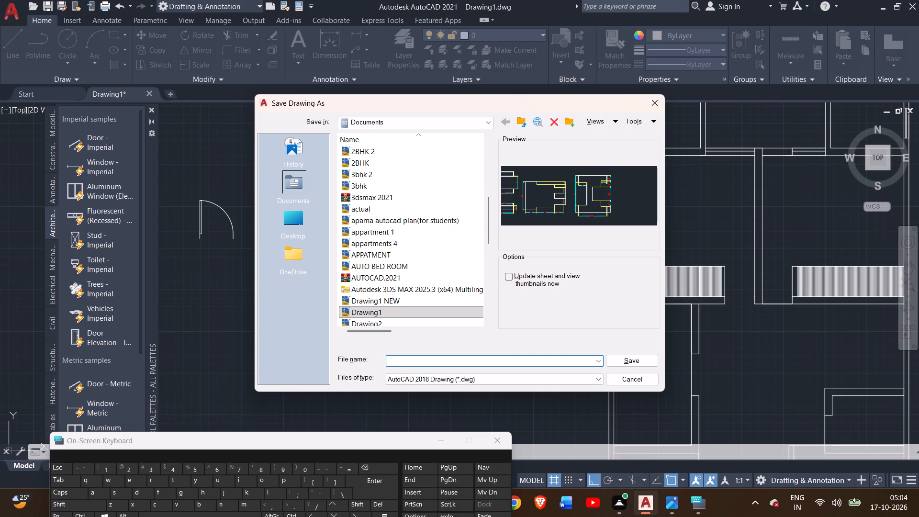
key(1)
text(bh)
key(k)
key(BackSpace)
key(BackSpace)
key(BackSpace)
key(BackSpace)
key(2)
text(bhk)
key(space)
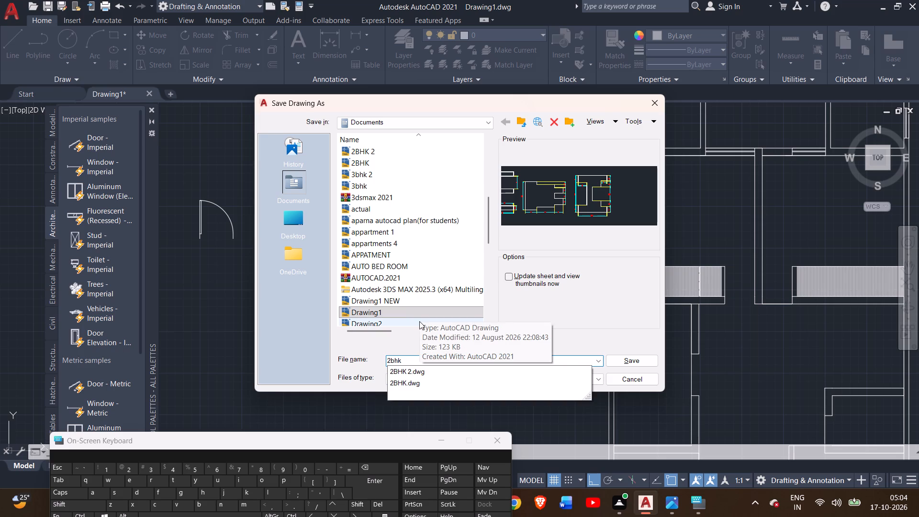
text(17)
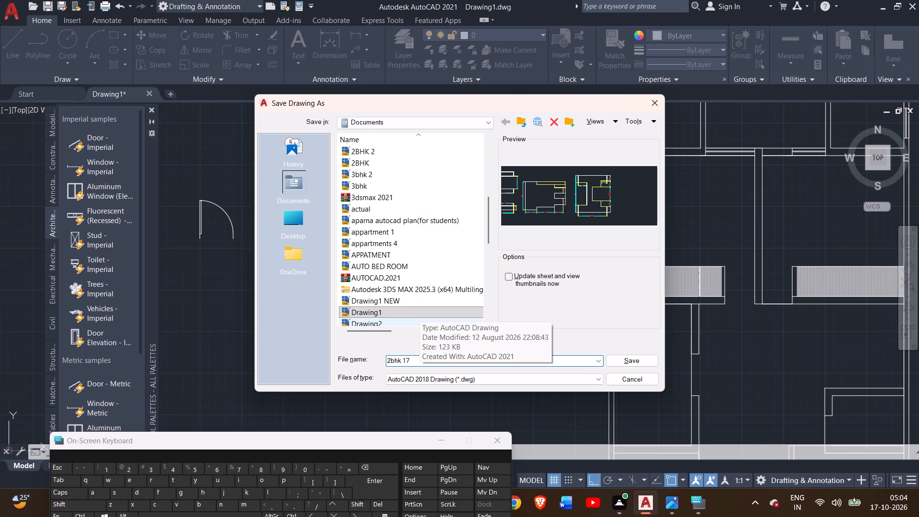
key(1)
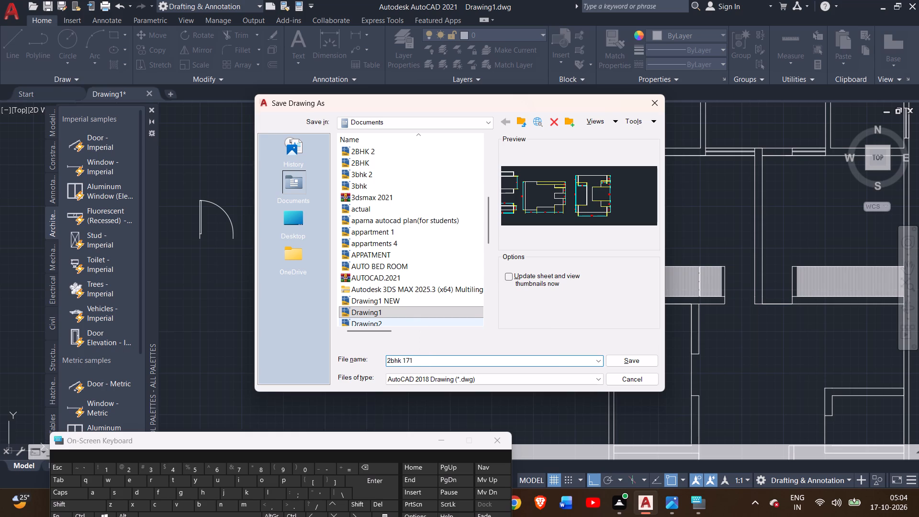
key(BackSpace)
key(minus)
key(1)
click(628, 362)
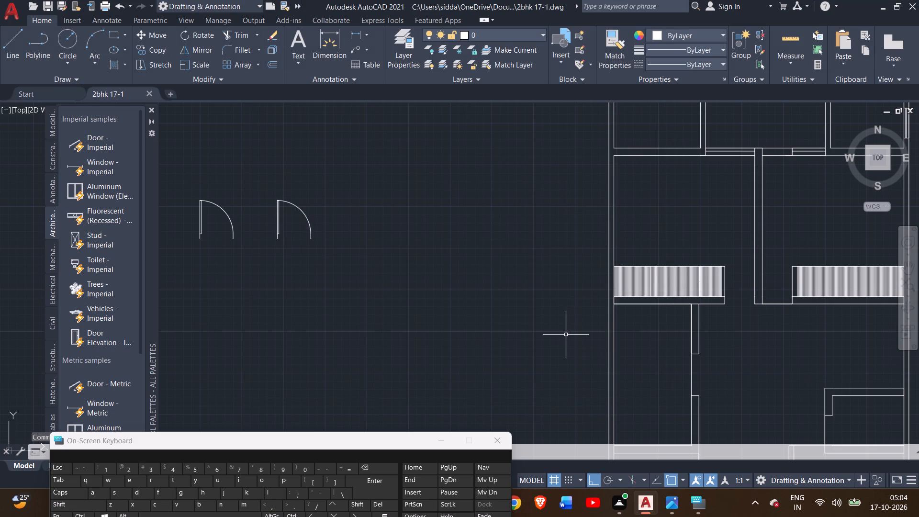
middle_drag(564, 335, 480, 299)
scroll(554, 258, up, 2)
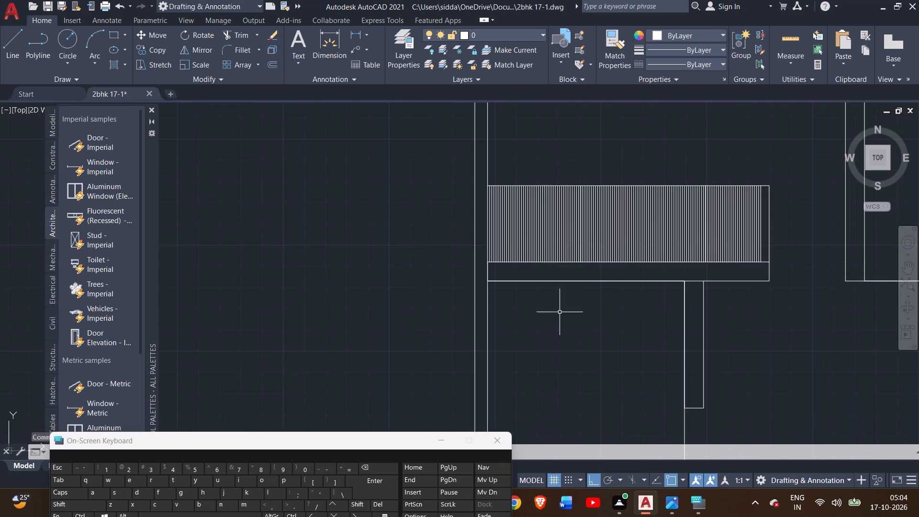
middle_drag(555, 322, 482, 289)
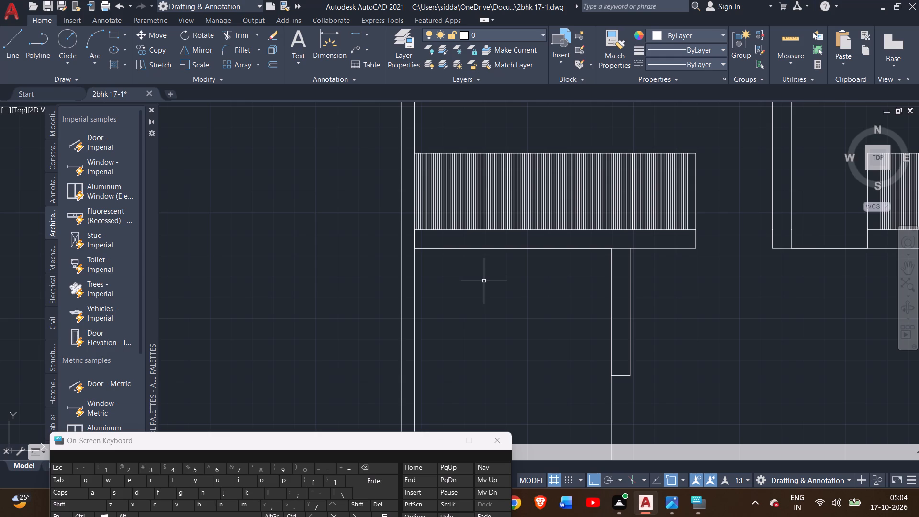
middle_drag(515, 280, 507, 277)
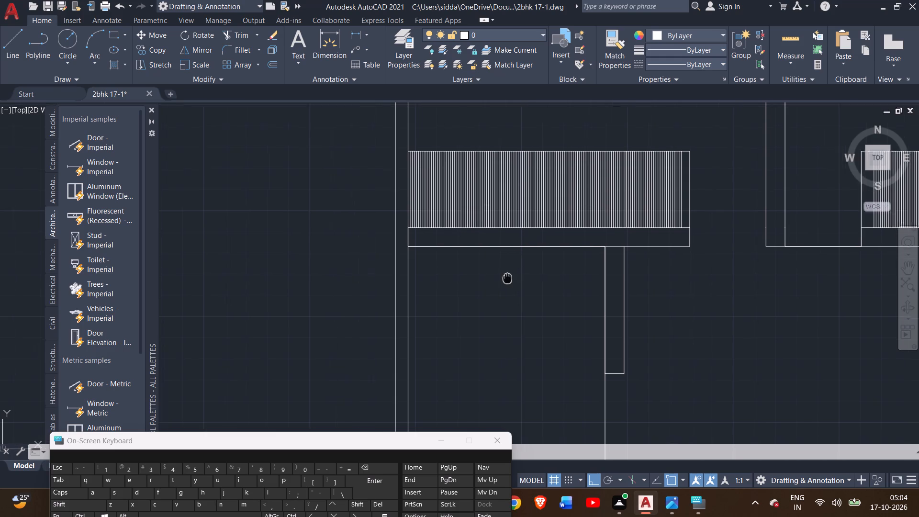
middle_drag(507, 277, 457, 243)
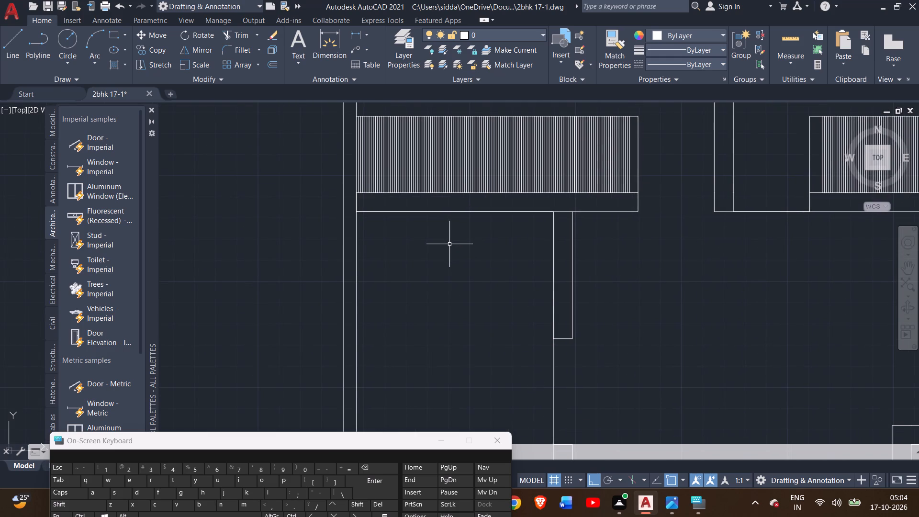
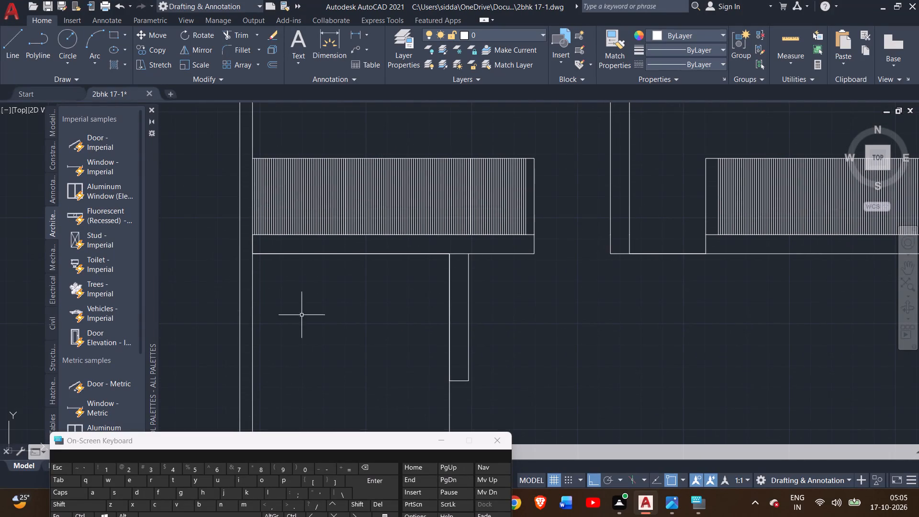
Copy the door block beside the plan from its lower hinge corner horizontally to the right into empty space.
scroll(211, 275, down, 1)
middle_drag(211, 275, 516, 303)
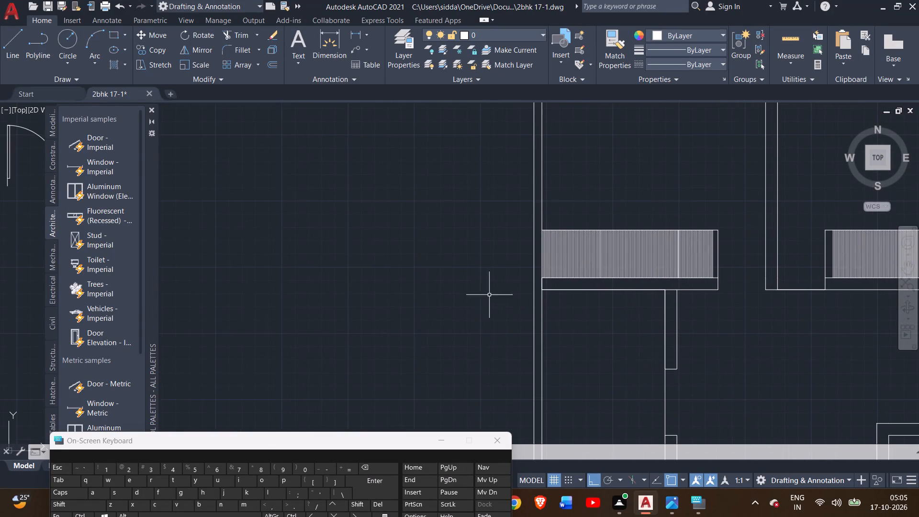
middle_drag(334, 269, 582, 299)
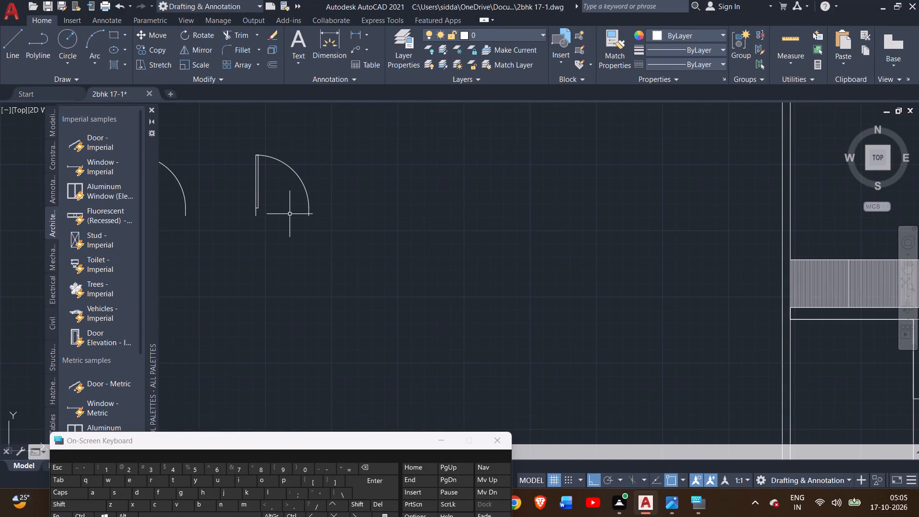
scroll(257, 209, up, 2)
click(254, 204)
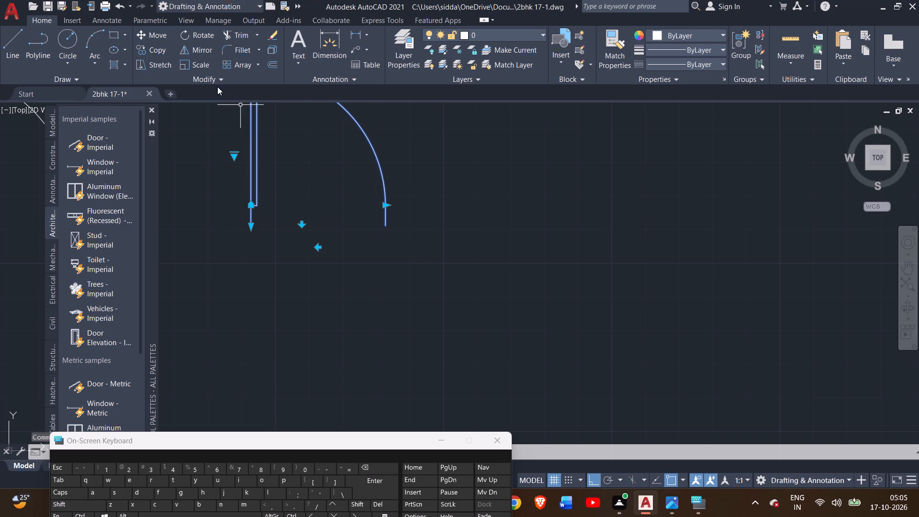
double_click(160, 32)
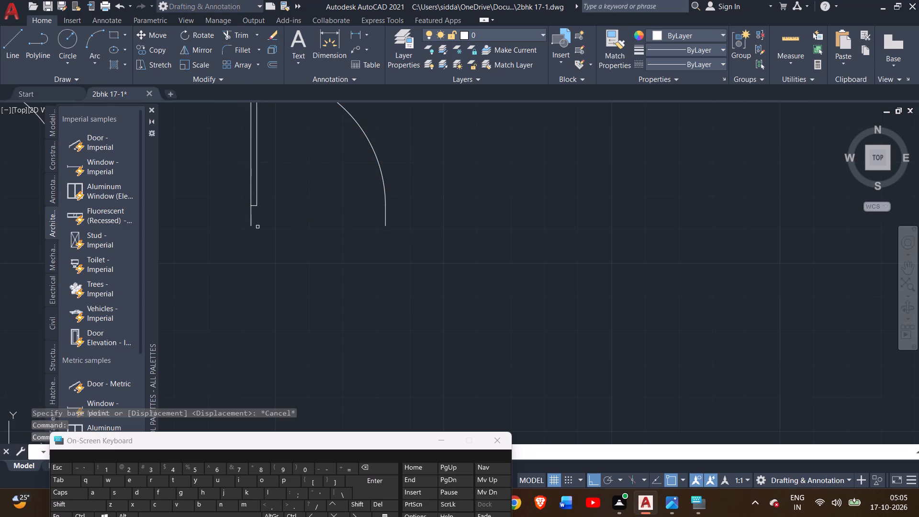
double_click(156, 54)
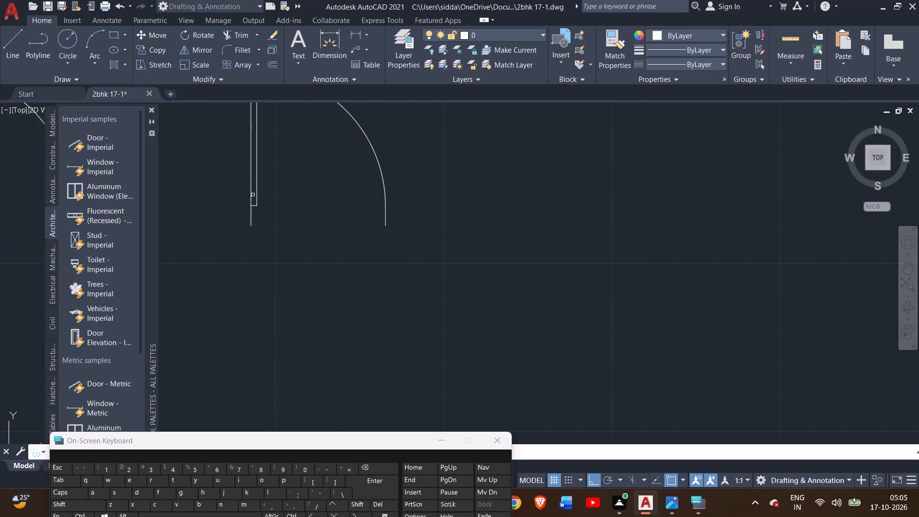
double_click(256, 198)
right_click(257, 198)
drag(250, 225, 255, 227)
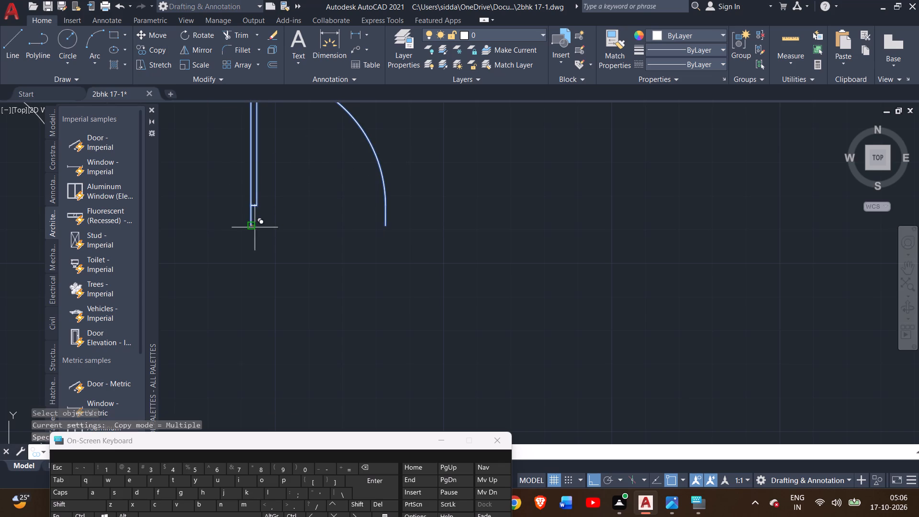
drag(255, 227, 493, 240)
double_click(493, 240)
scroll(495, 274, down, 1)
middle_drag(495, 274, 440, 278)
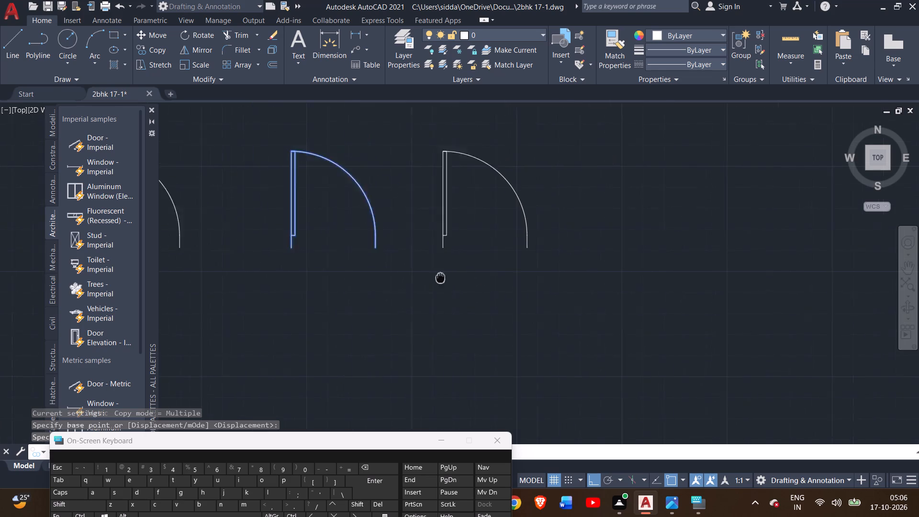
middle_drag(440, 278, 370, 270)
right_click(444, 245)
click(475, 252)
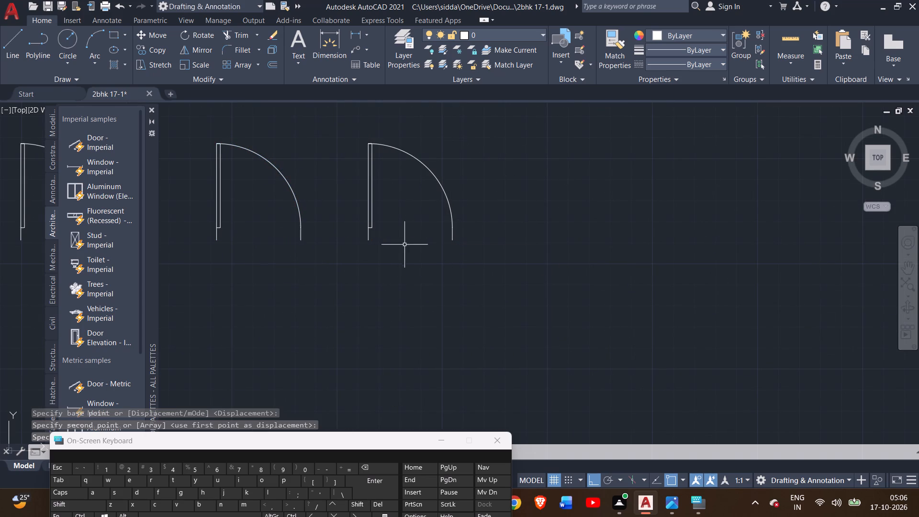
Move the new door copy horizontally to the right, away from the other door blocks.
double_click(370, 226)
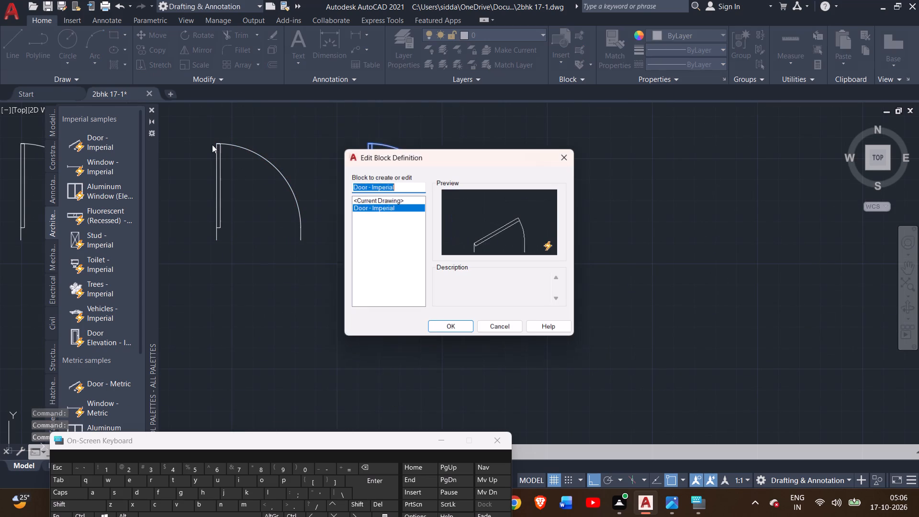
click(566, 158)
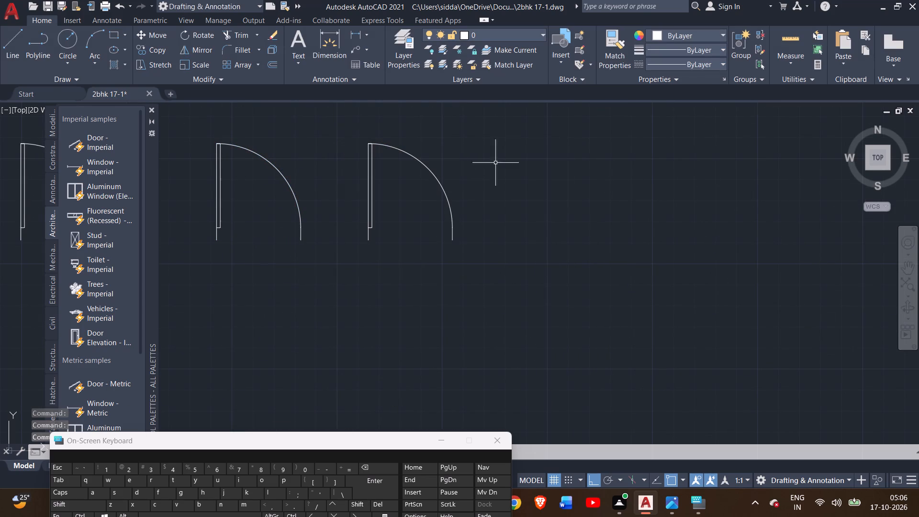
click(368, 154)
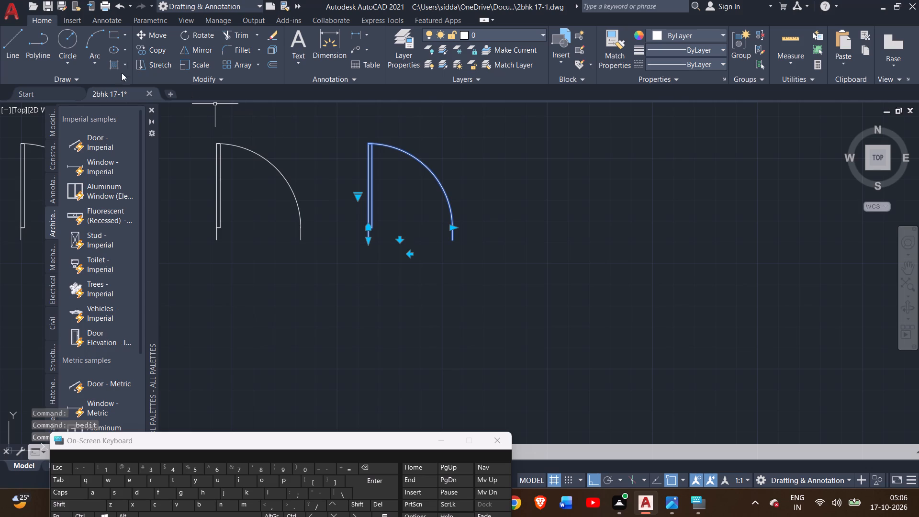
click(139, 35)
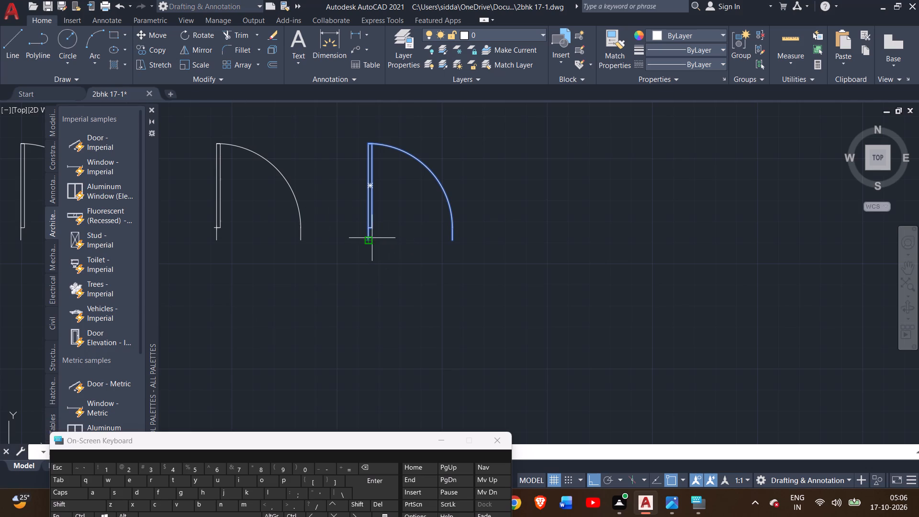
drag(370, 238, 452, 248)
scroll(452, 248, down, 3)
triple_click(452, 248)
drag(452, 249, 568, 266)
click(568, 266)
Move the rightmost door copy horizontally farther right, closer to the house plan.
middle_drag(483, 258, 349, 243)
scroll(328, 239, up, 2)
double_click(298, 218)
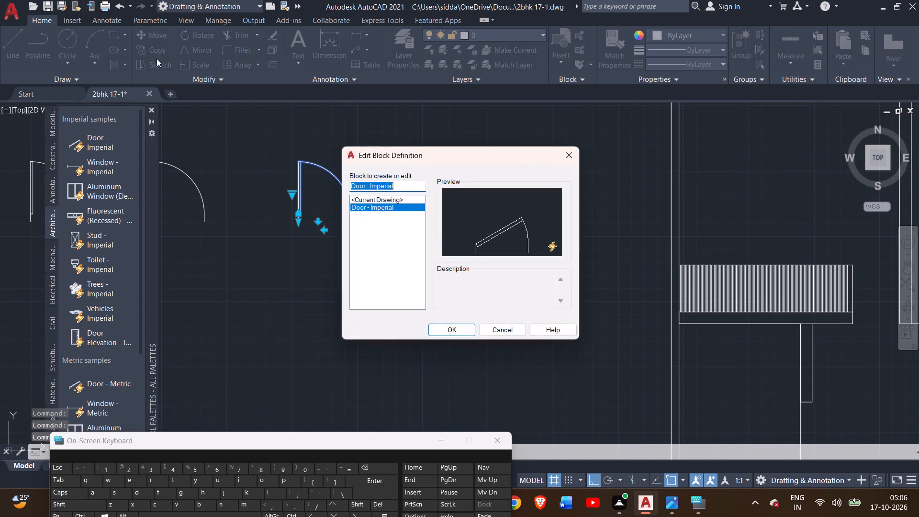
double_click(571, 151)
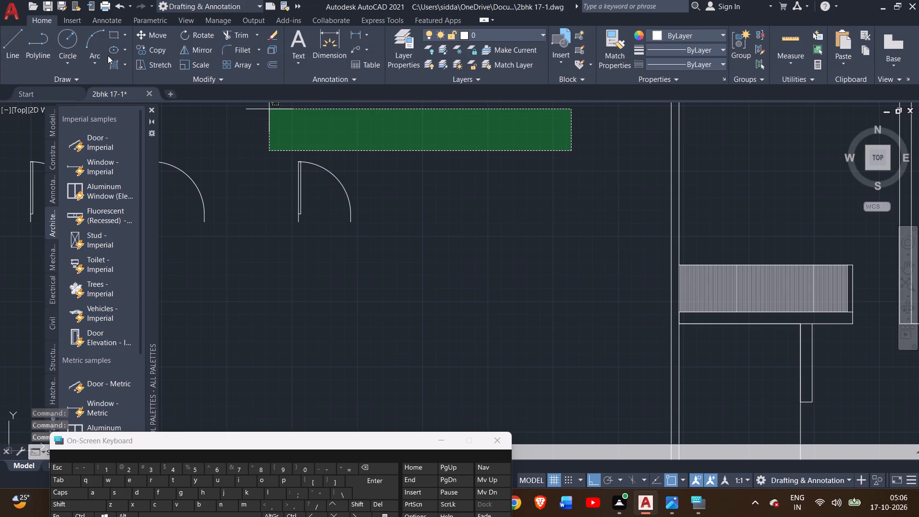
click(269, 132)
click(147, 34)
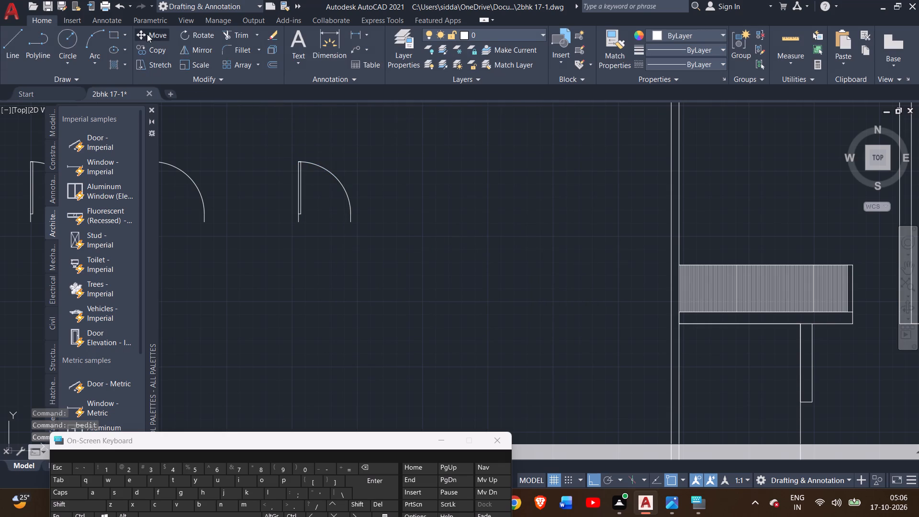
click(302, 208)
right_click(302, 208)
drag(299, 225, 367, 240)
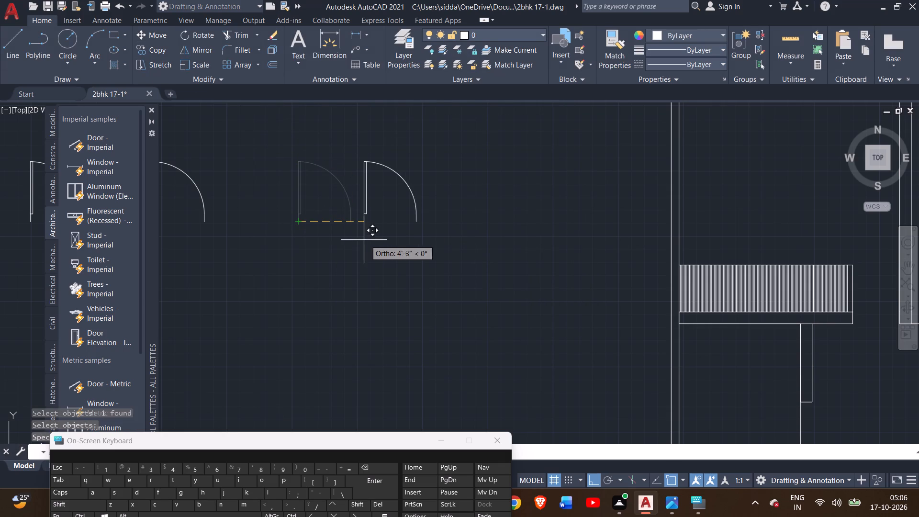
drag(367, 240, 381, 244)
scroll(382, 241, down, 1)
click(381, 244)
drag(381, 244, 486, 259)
Move the rightmost door block by its hinge point to the lower corner of the opening beside the left hatched wardrobe.
click(382, 226)
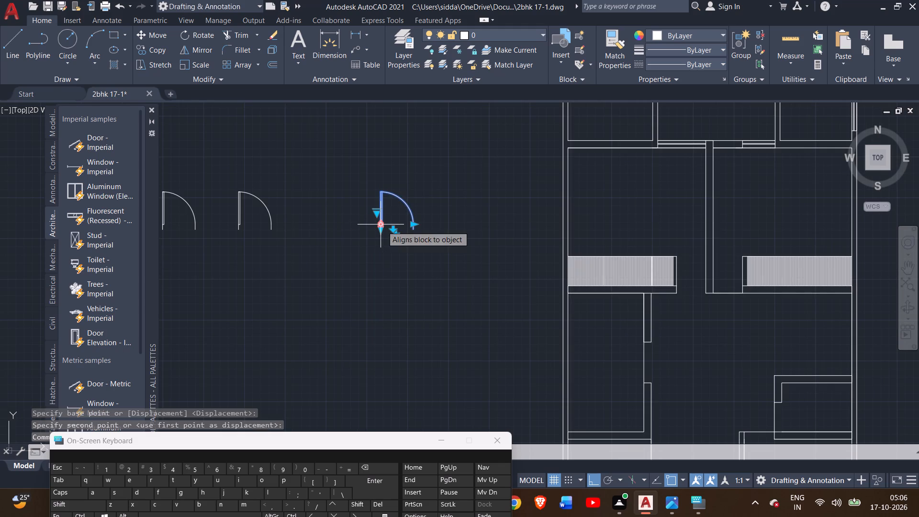
double_click(157, 38)
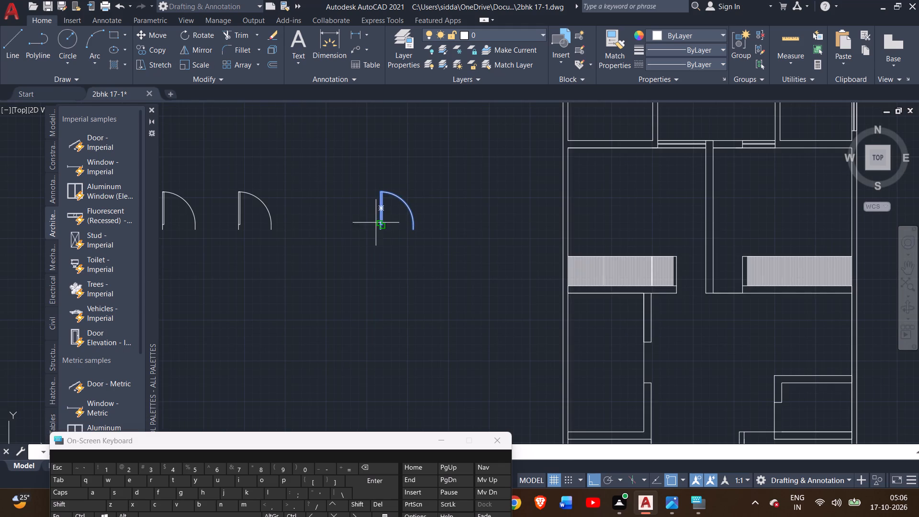
drag(381, 225, 663, 316)
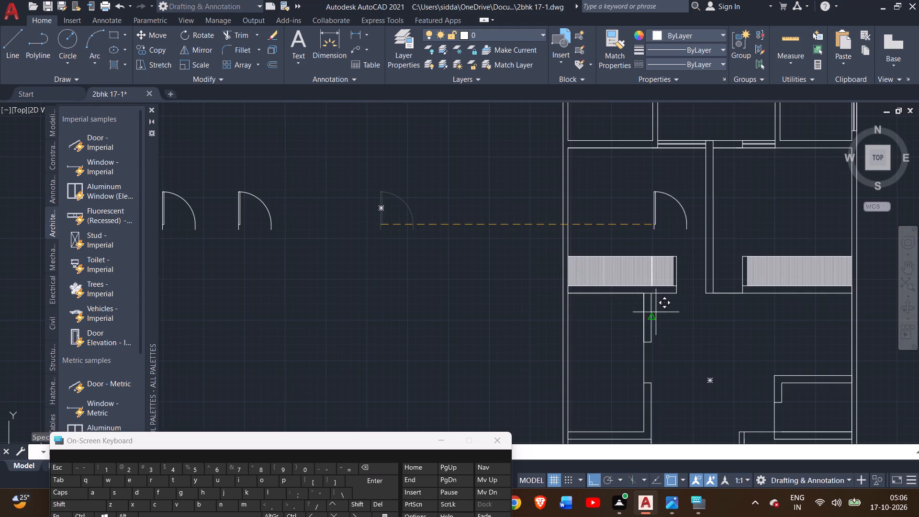
drag(663, 316, 675, 295)
triple_click(675, 295)
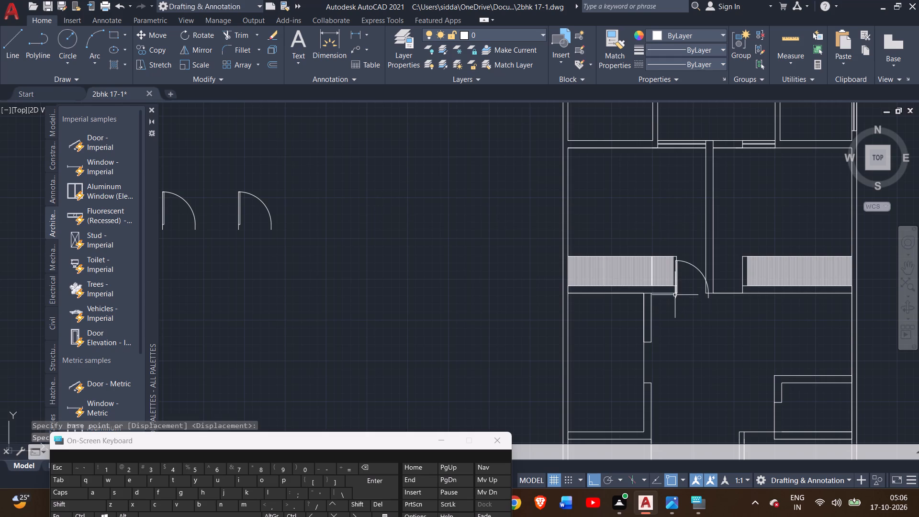
click(675, 295)
click(569, 153)
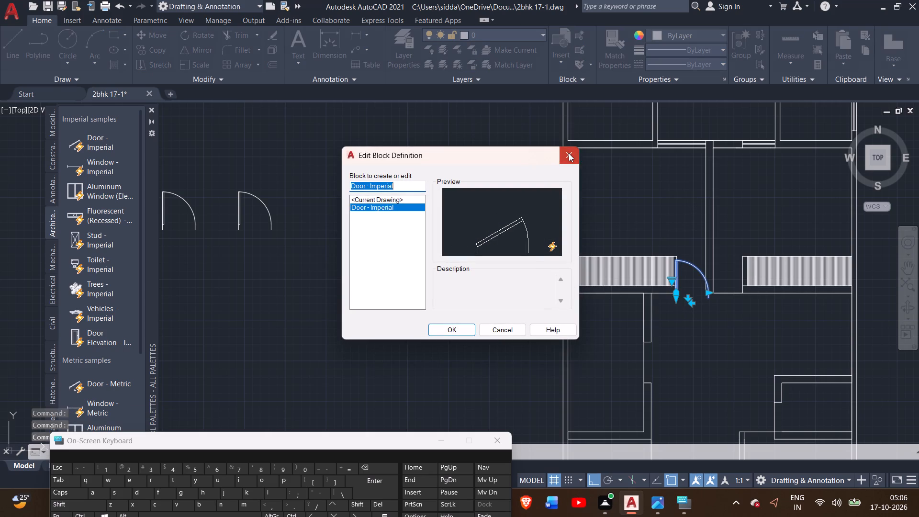
Flip the placed door block horizontally so its hinge sits at the central wall.
middle_drag(602, 263, 349, 220)
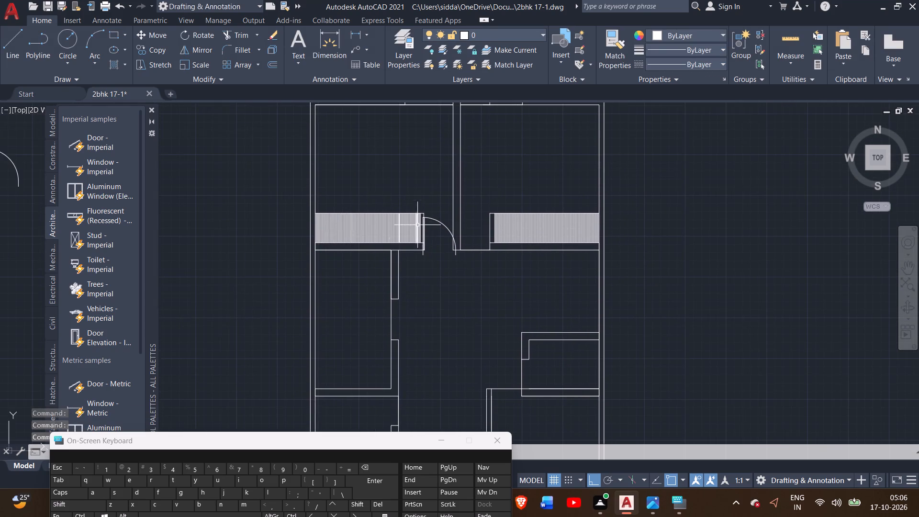
scroll(417, 225, up, 2)
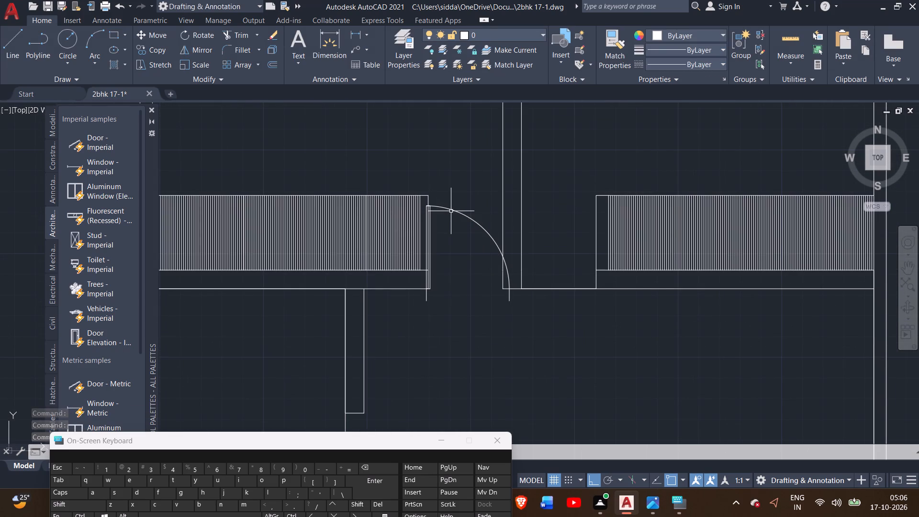
click(456, 210)
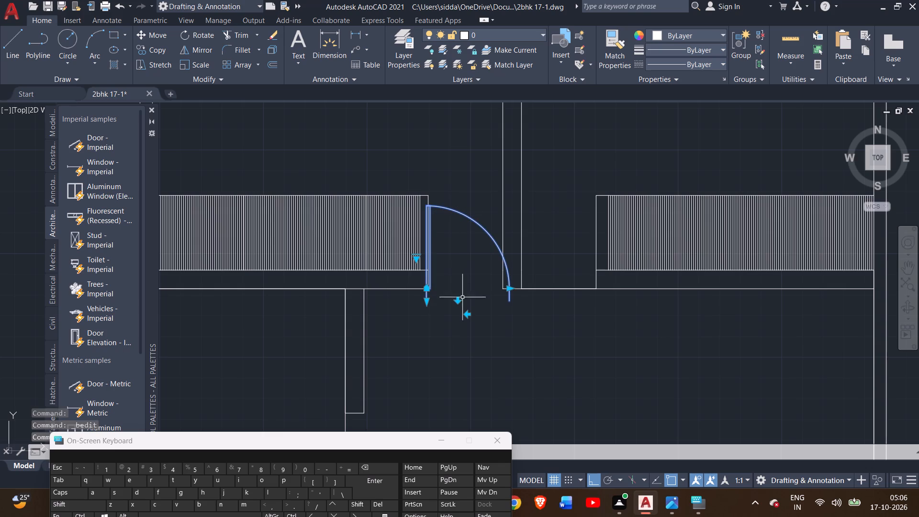
middle_drag(443, 337, 365, 324)
scroll(365, 289, up, 1)
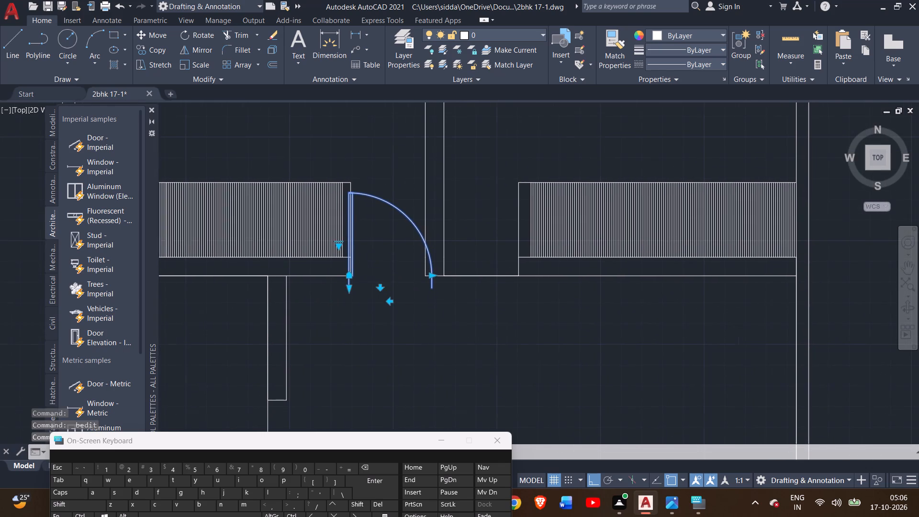
scroll(365, 289, up, 1)
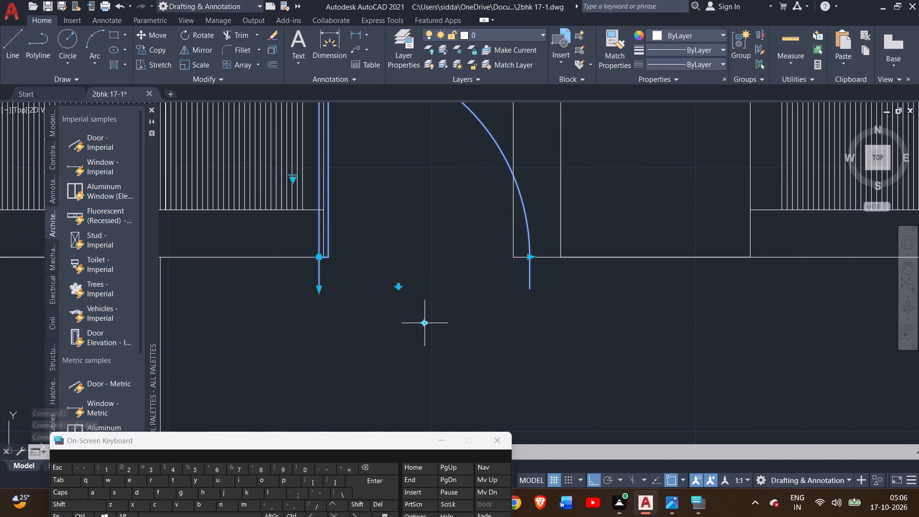
click(422, 324)
scroll(422, 321, down, 1)
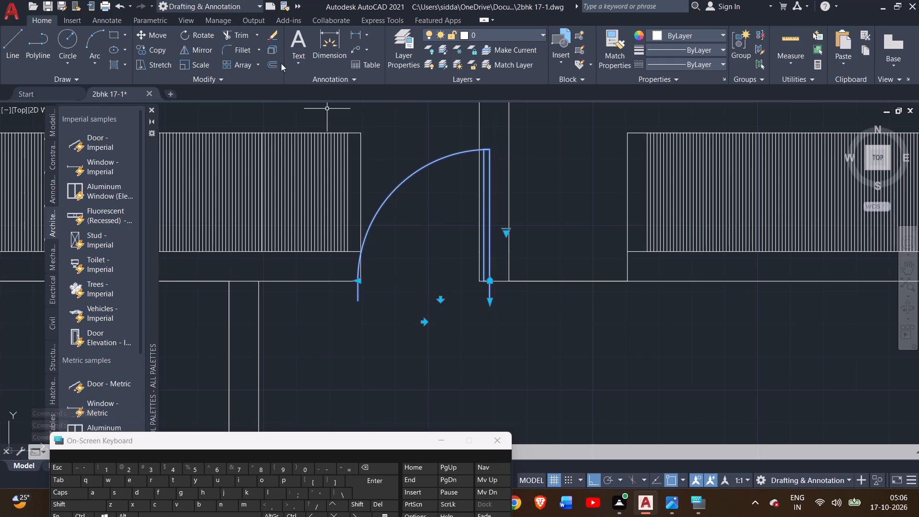
Move the flipped door block straight up, clear of the opening between the wardrobe and the central wall.
click(135, 35)
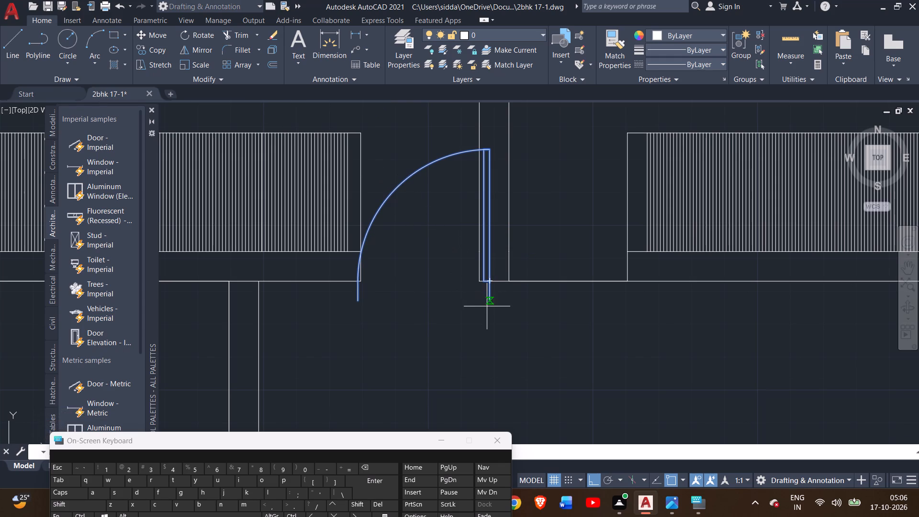
drag(492, 300, 430, 200)
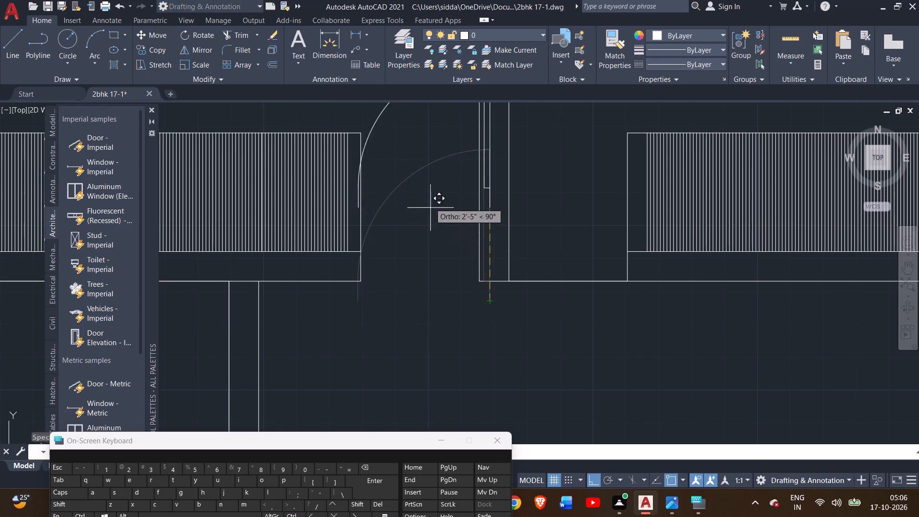
drag(430, 200, 426, 134)
double_click(426, 134)
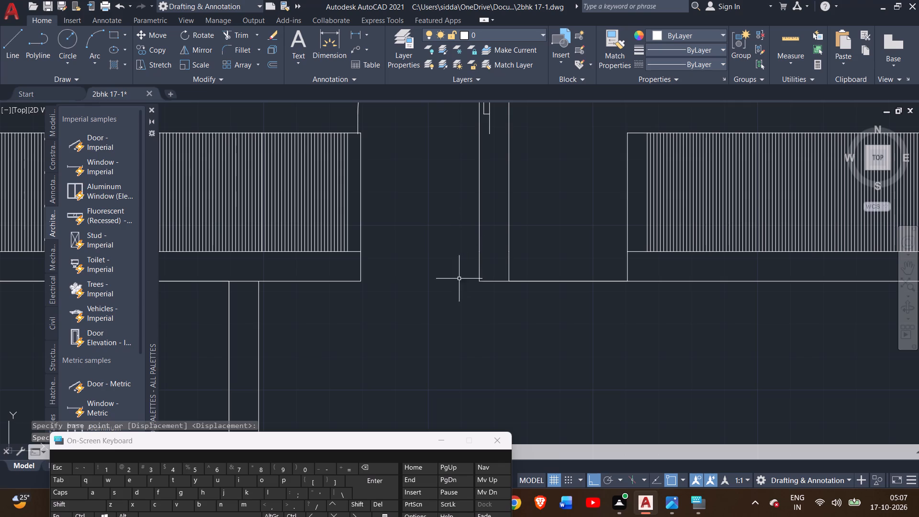
Draw a 2" wide door jamb at the central wall's lower end, on the side facing the left wardrobe, up to the wardrobe's base line.
click(11, 49)
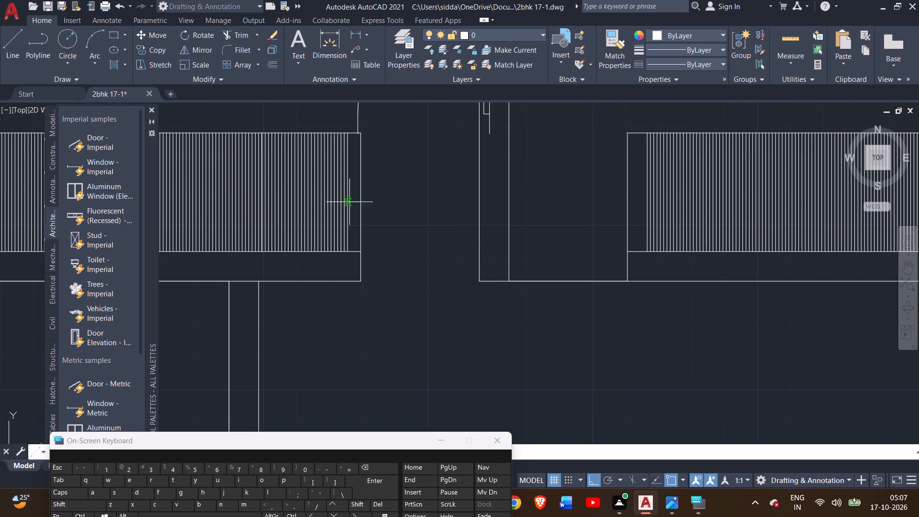
click(481, 282)
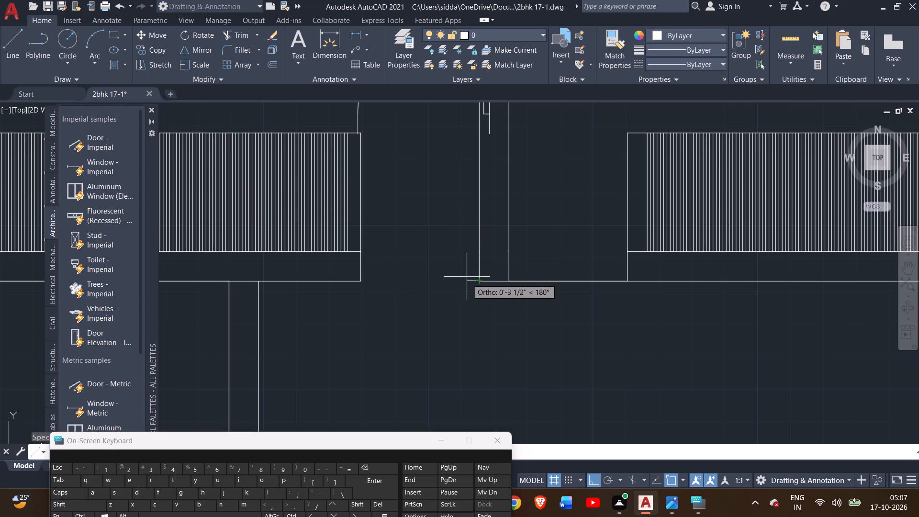
key(2)
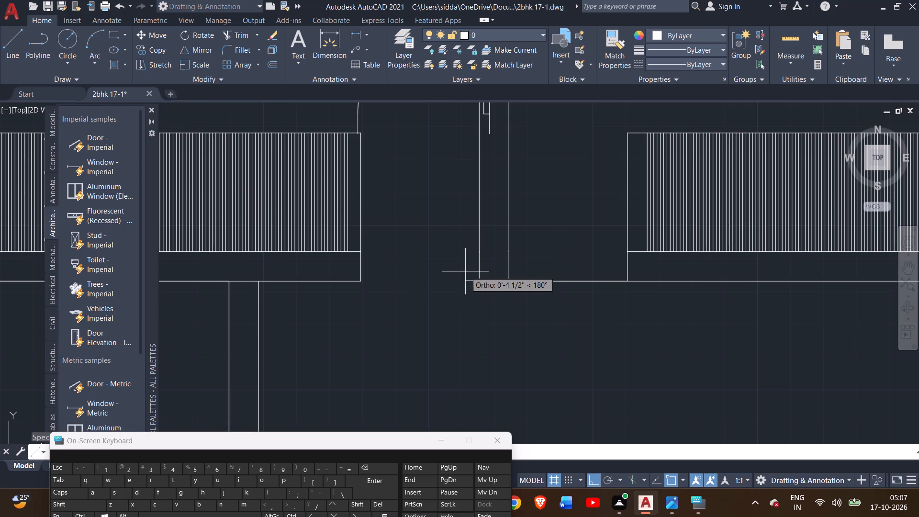
key(shift+quotedbl)
key(Return)
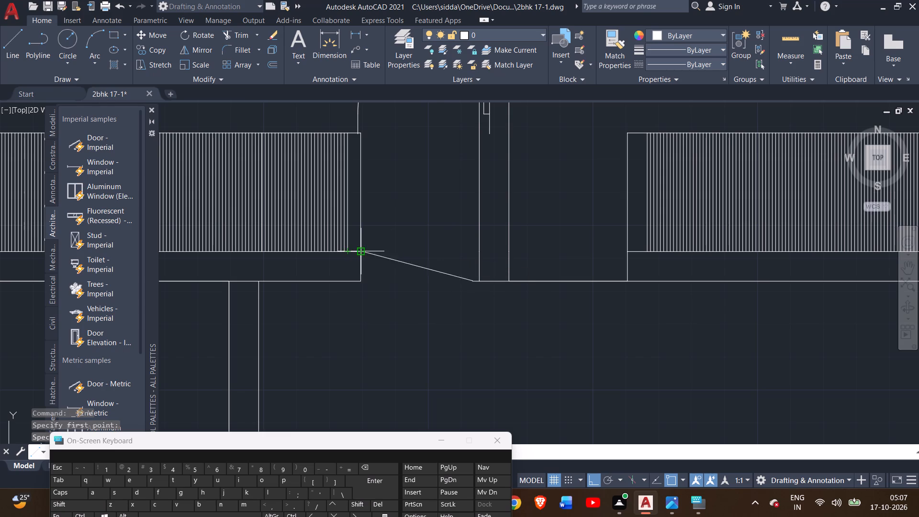
double_click(471, 251)
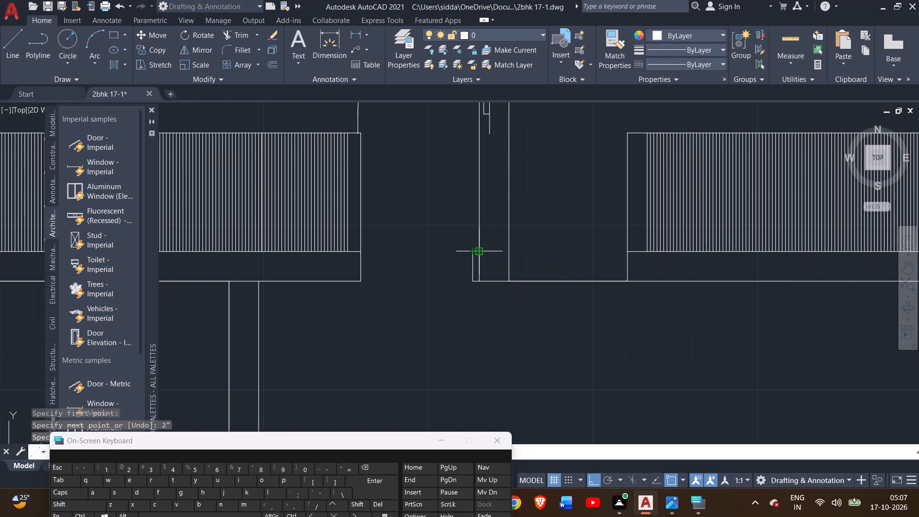
click(480, 250)
right_click(479, 245)
click(500, 249)
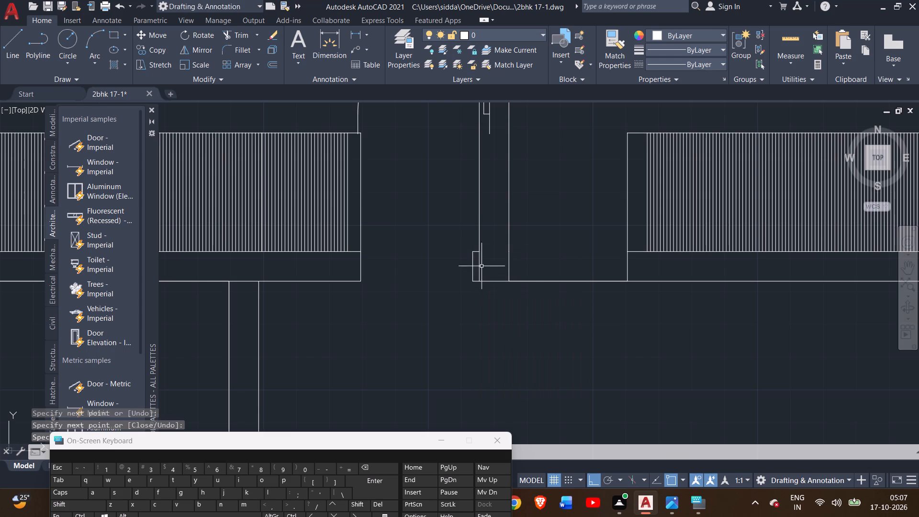
Move the door block by its hinge-side lower corner to the outer lower corner of the new 2" jamb.
scroll(418, 295, down, 2)
middle_drag(416, 261, 439, 283)
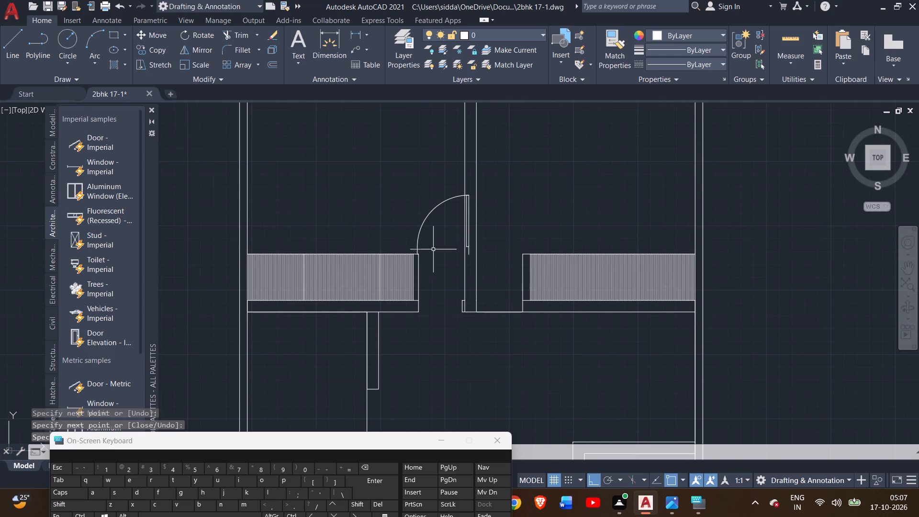
click(423, 219)
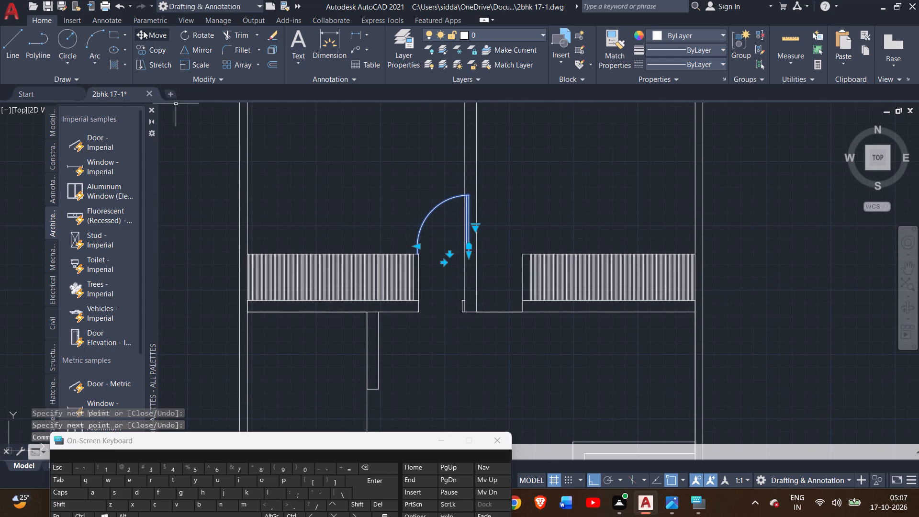
click(143, 31)
scroll(471, 259, up, 1)
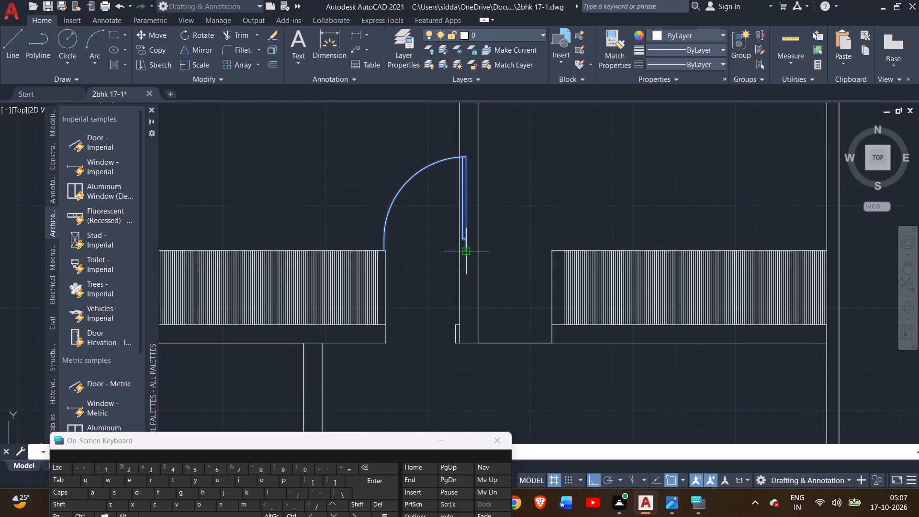
drag(466, 255, 452, 345)
triple_click(452, 345)
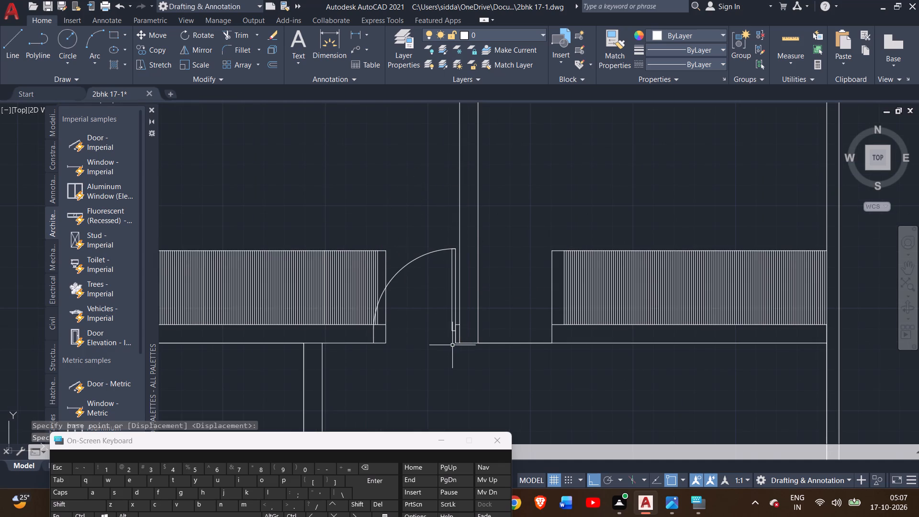
click(452, 345)
right_click(427, 341)
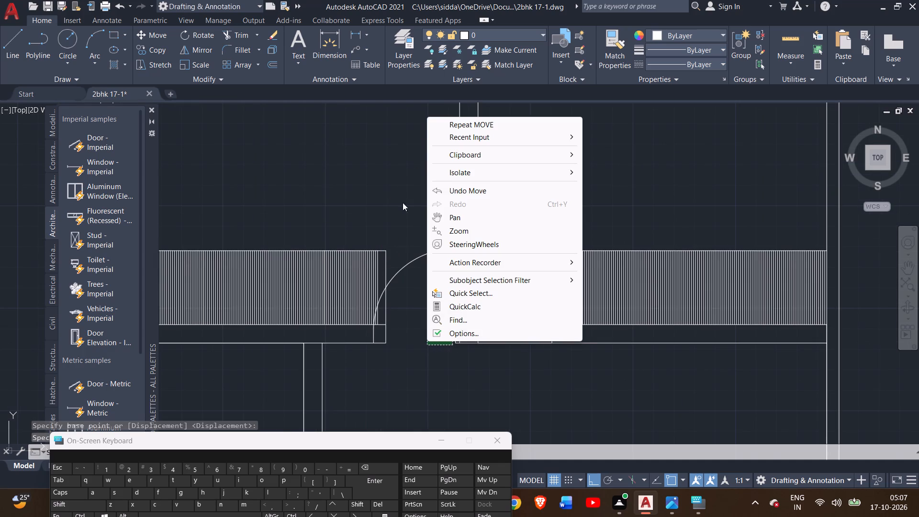
click(412, 165)
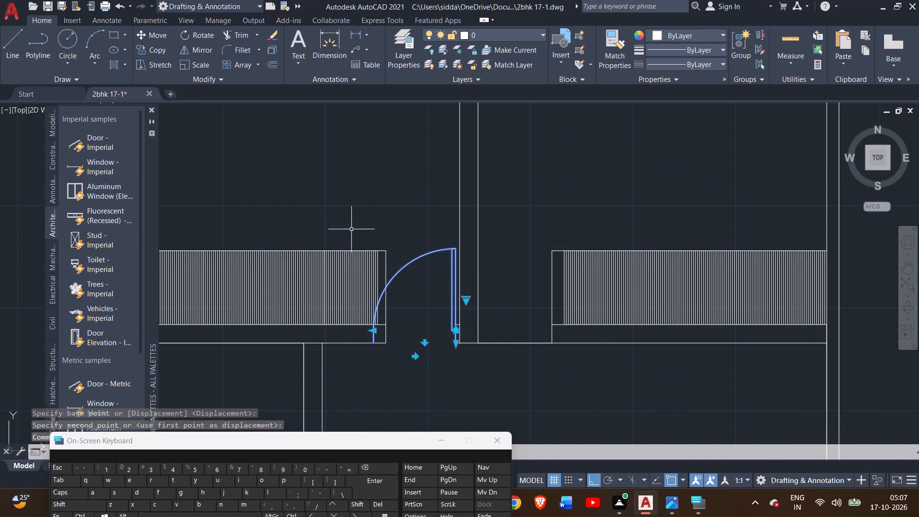
Scale the door block from its hinge corner so its swing spans the opening between the jamb and the left wardrobe.
click(186, 62)
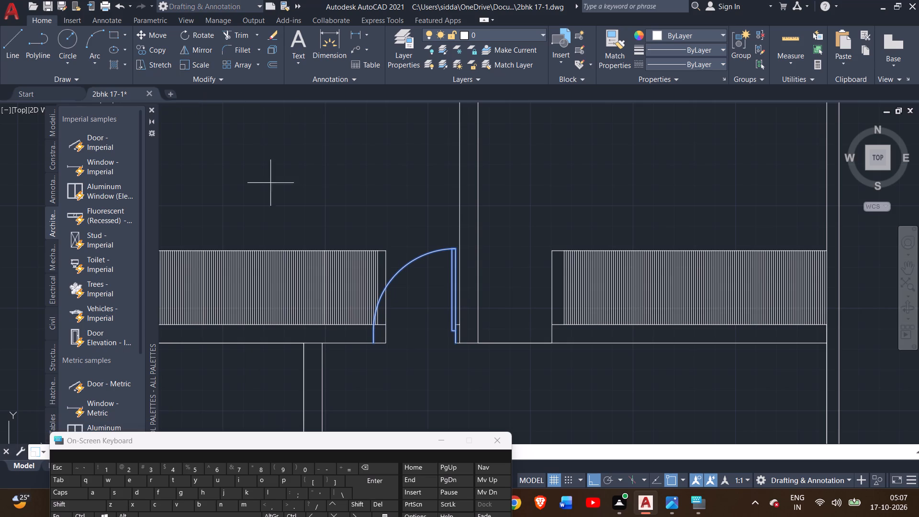
scroll(451, 405, up, 2)
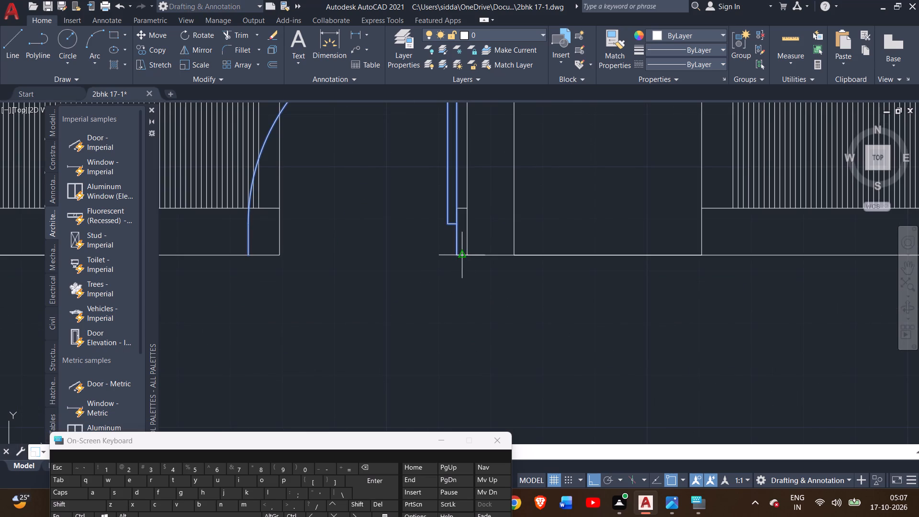
drag(456, 252, 394, 254)
drag(391, 254, 339, 264)
double_click(345, 209)
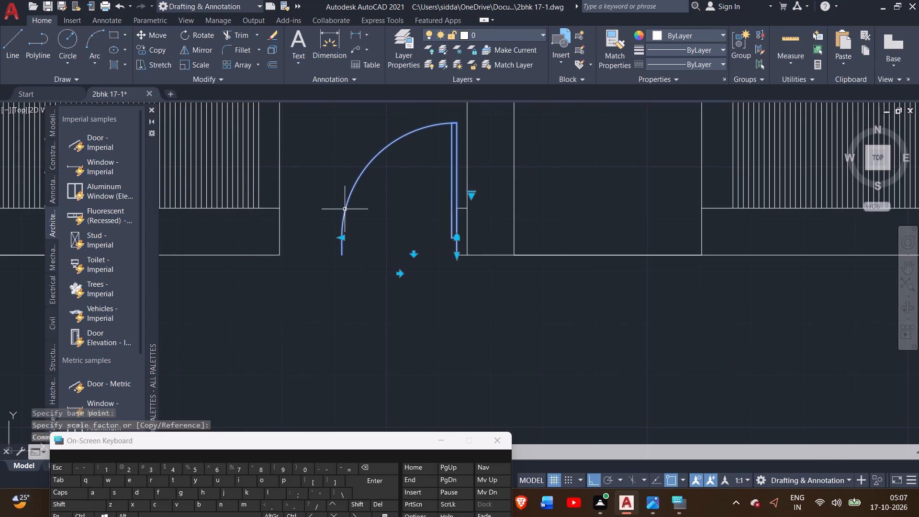
click(569, 152)
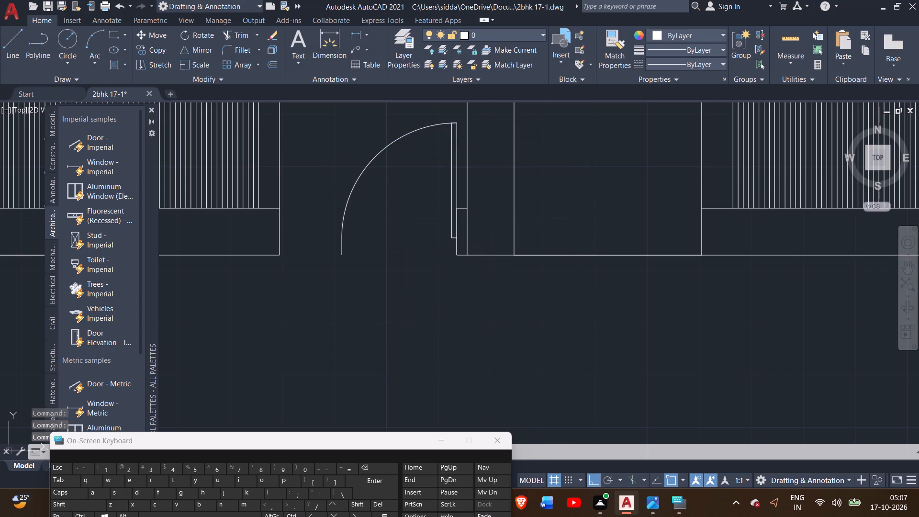
click(381, 150)
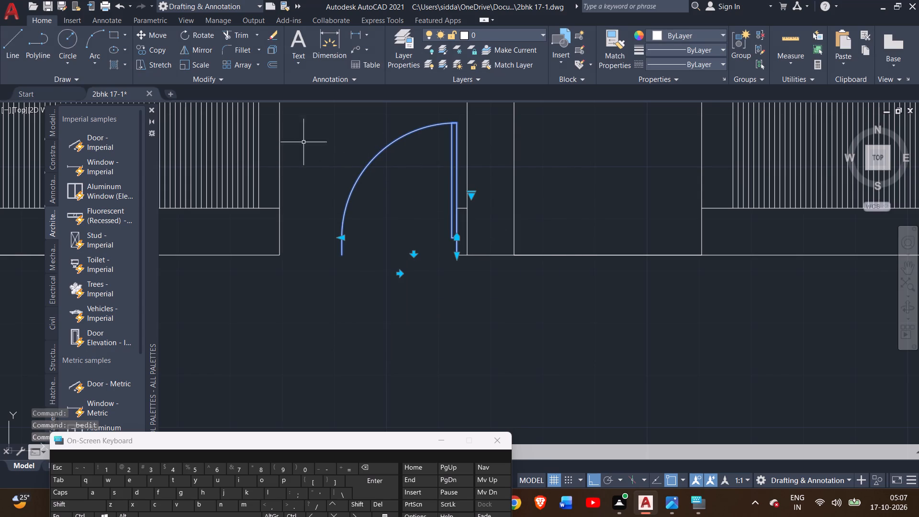
click(189, 64)
drag(457, 255, 456, 255)
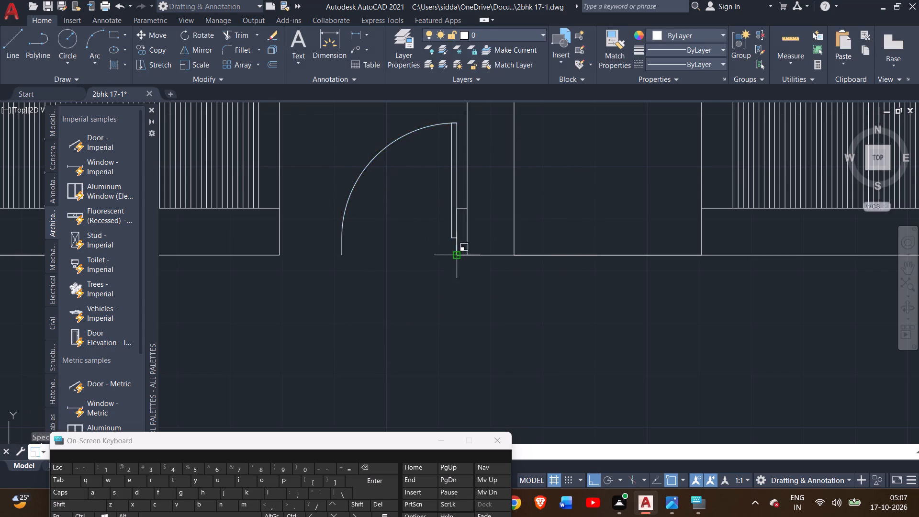
drag(456, 255, 356, 260)
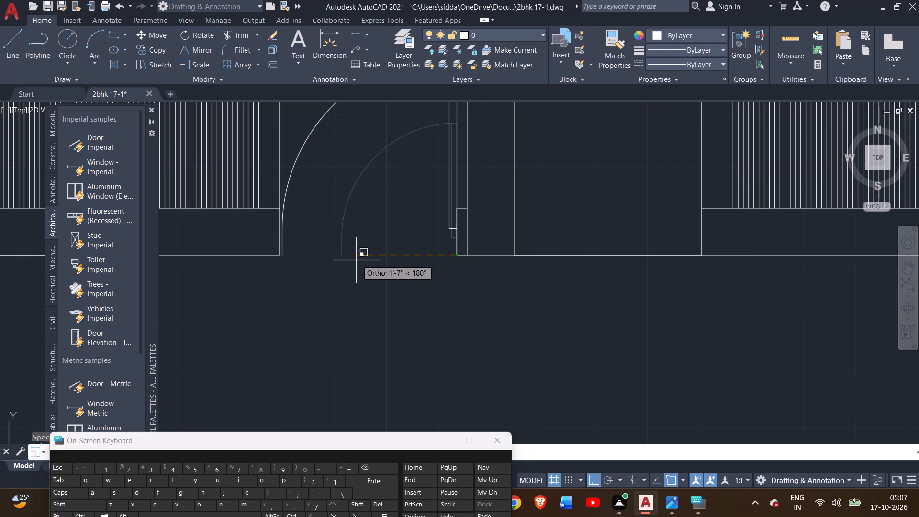
drag(356, 260, 355, 261)
click(355, 261)
Draw a 2" wide door jamb at the central wall's lower end, on the side facing the right wardrobe, up to the wardrobe's base line.
scroll(352, 261, down, 2)
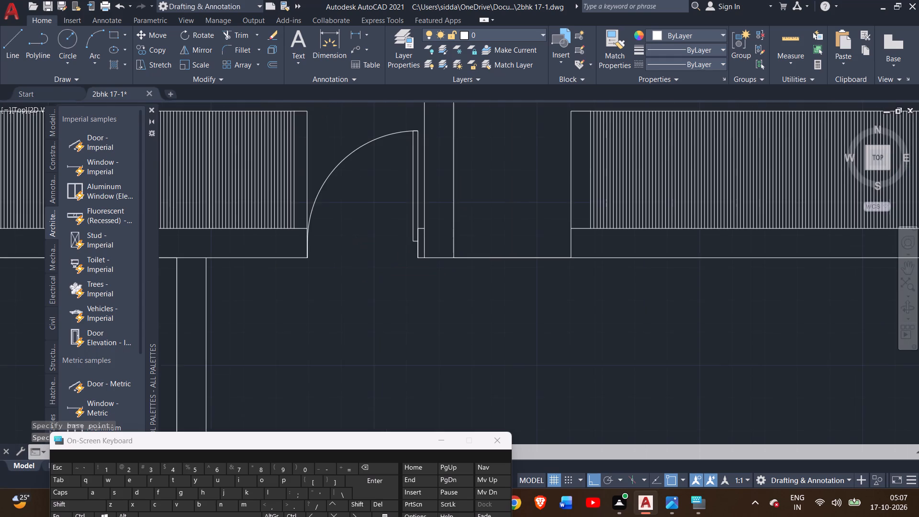
scroll(352, 261, down, 1)
middle_drag(352, 260, 381, 236)
middle_drag(448, 257, 370, 248)
scroll(318, 233, up, 3)
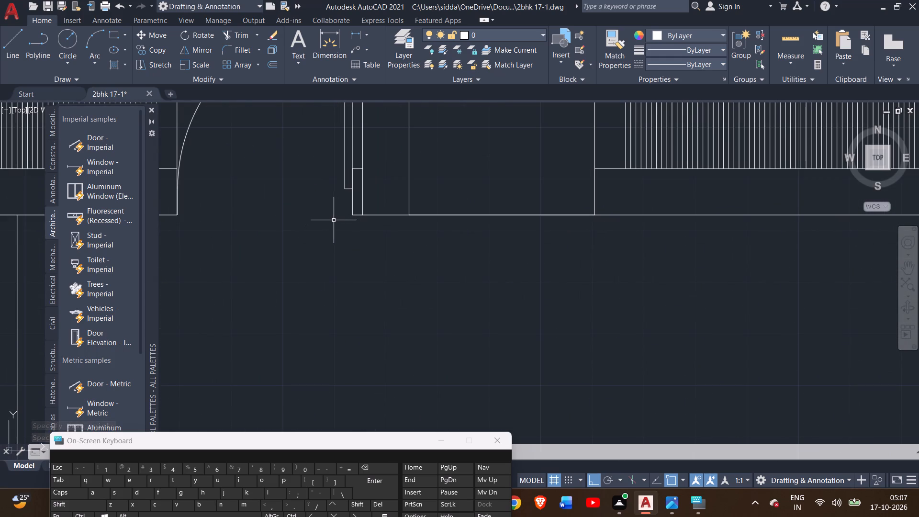
scroll(333, 223, down, 1)
middle_drag(332, 236, 351, 272)
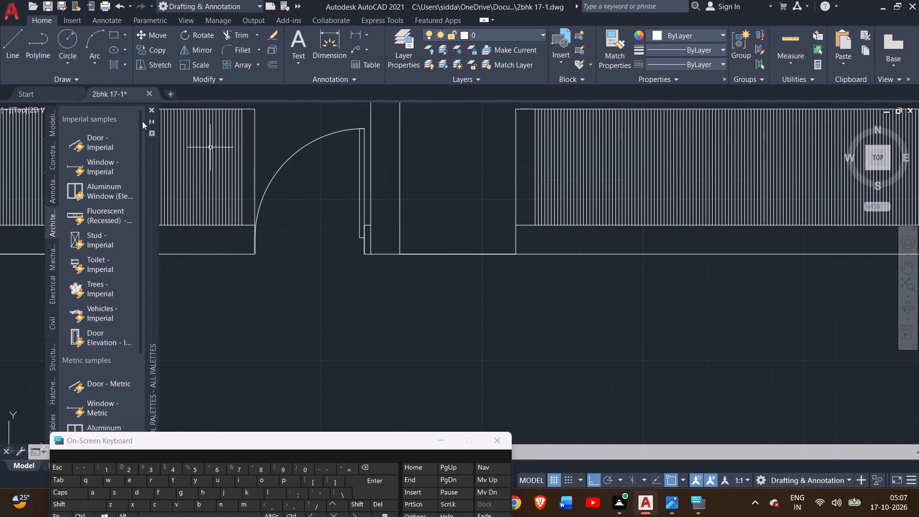
click(0, 50)
click(9, 58)
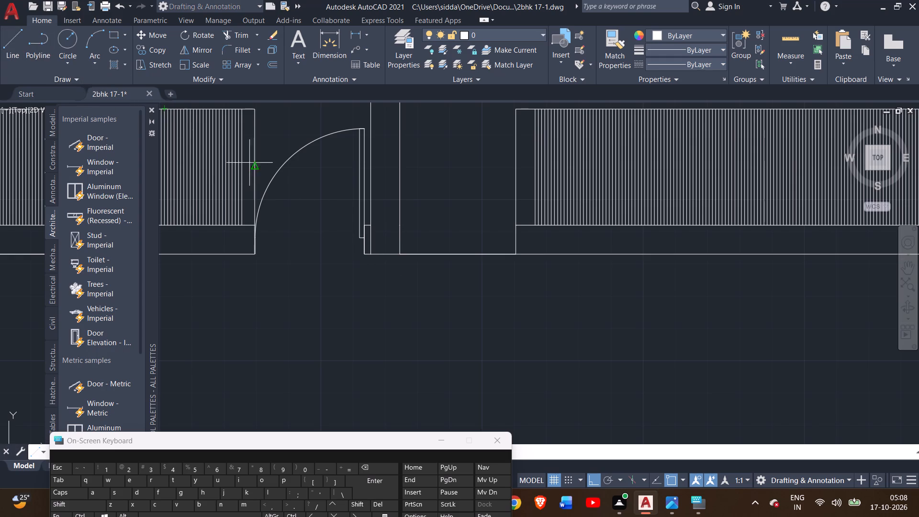
double_click(400, 254)
key(2)
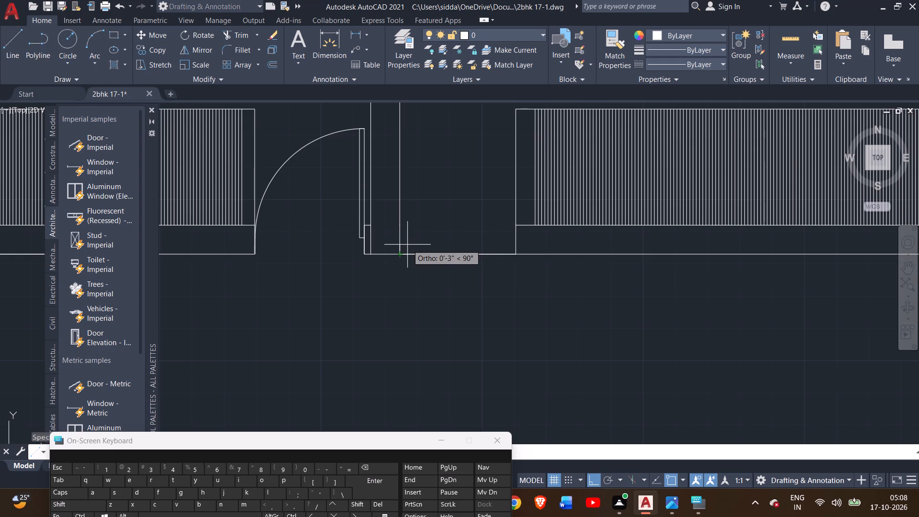
key(shift+quotedbl)
key(Return)
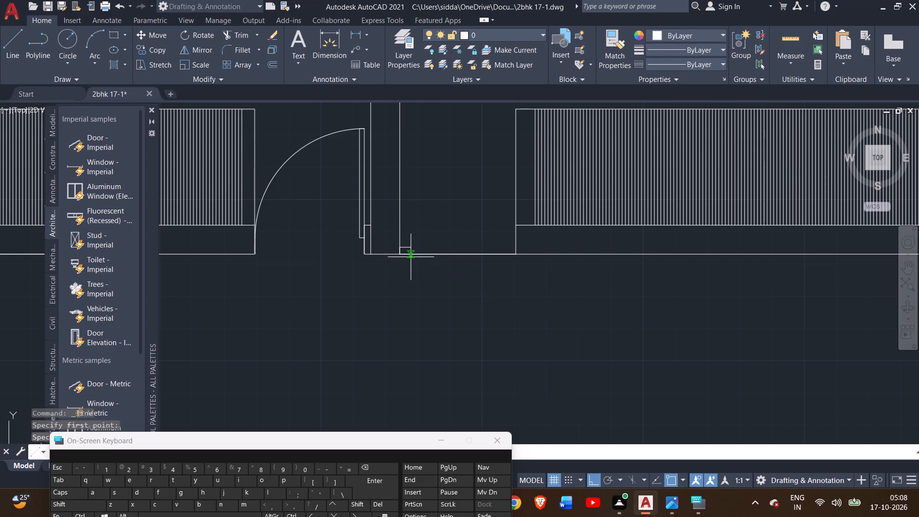
key(ctrl+z)
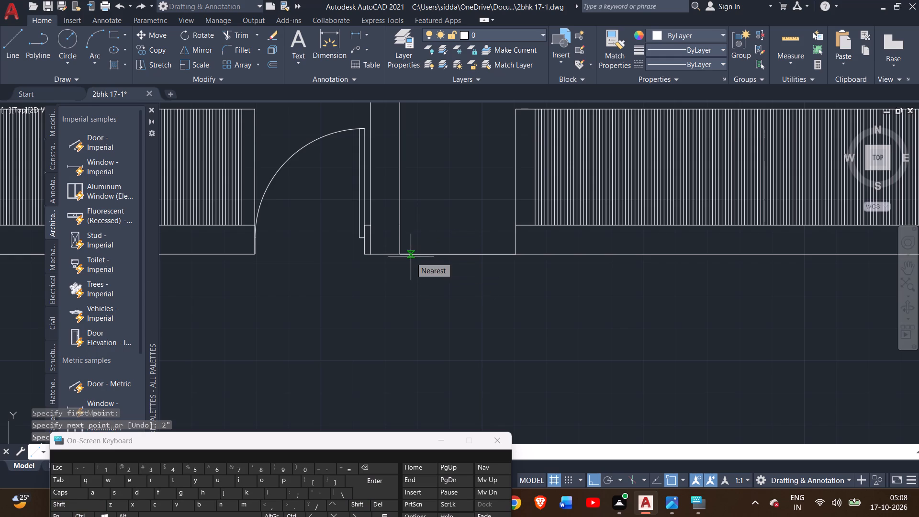
key(2)
key(shift+quotedbl)
key(Return)
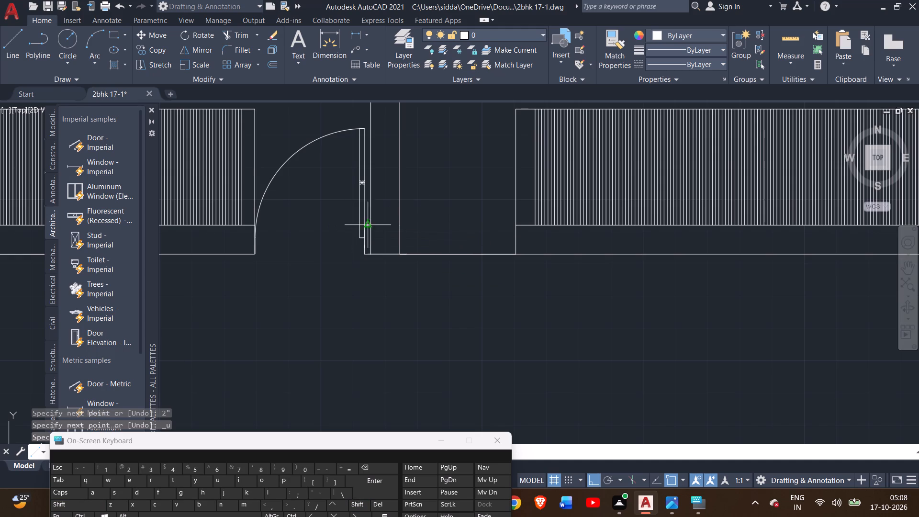
double_click(406, 225)
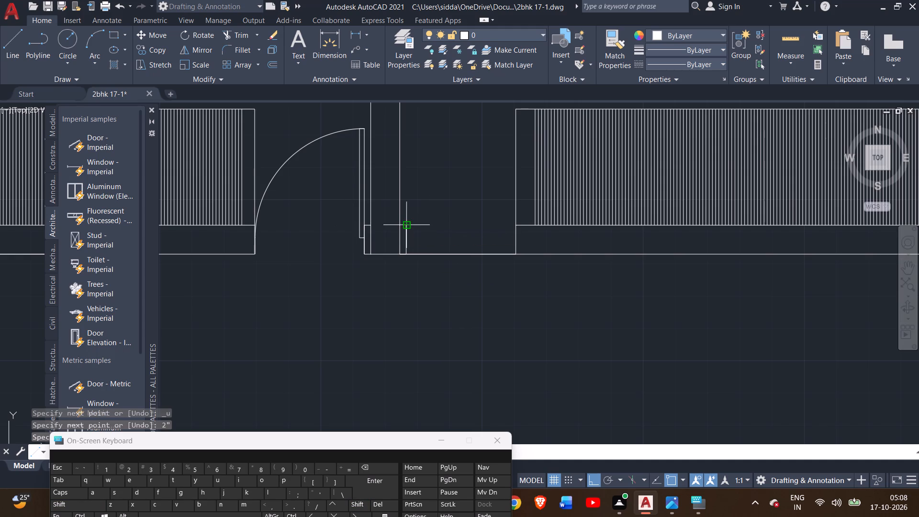
click(400, 225)
right_click(412, 210)
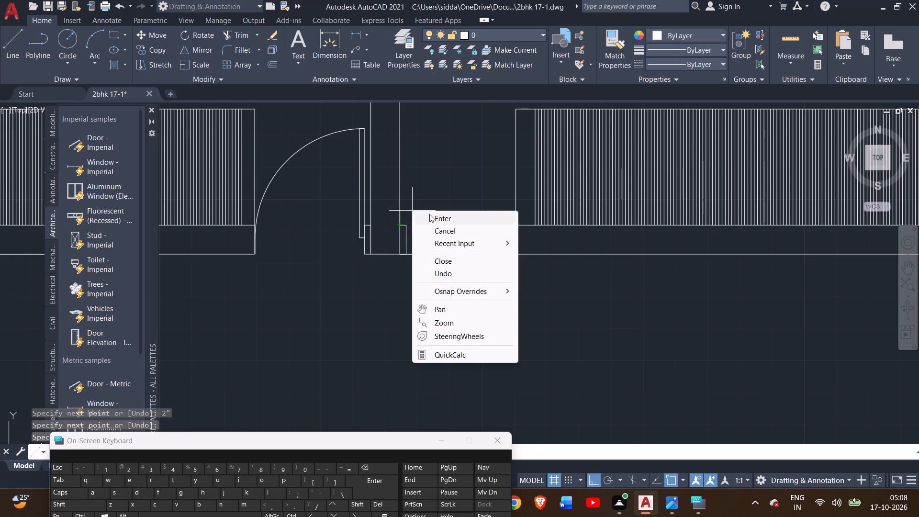
click(430, 214)
Copy the left door block by its hinge-side lower corner to the outer lower corner of the 2" jamb facing the right wardrobe.
double_click(360, 209)
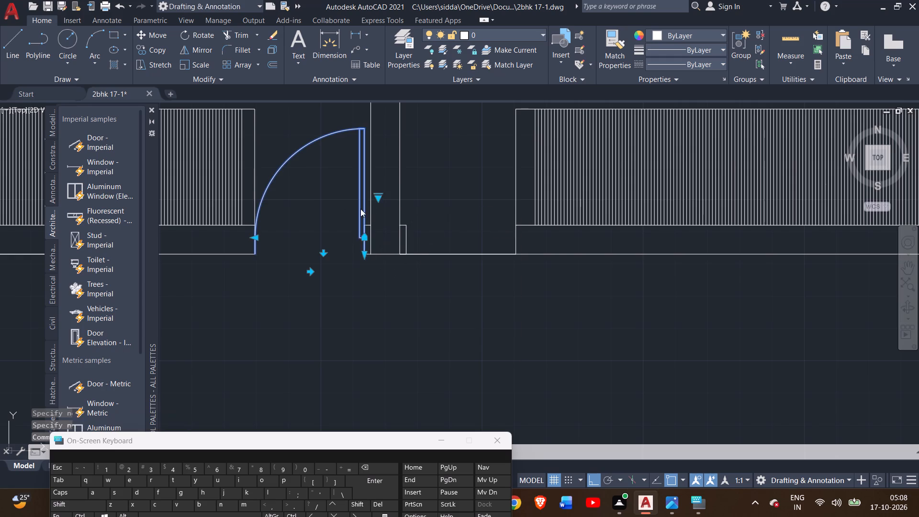
click(571, 158)
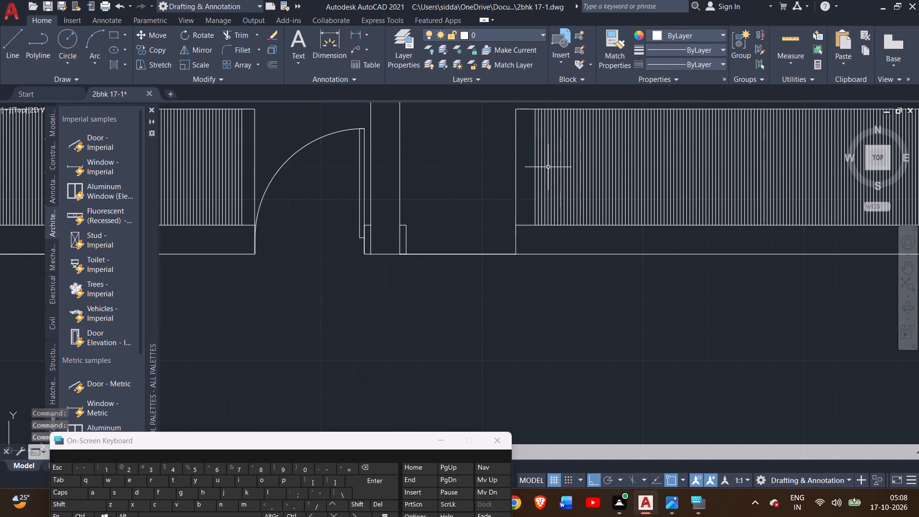
click(360, 127)
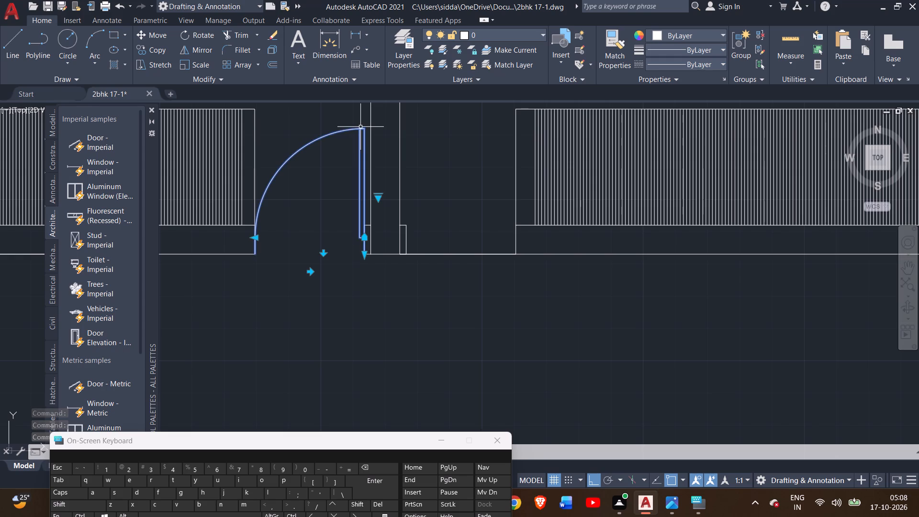
double_click(161, 50)
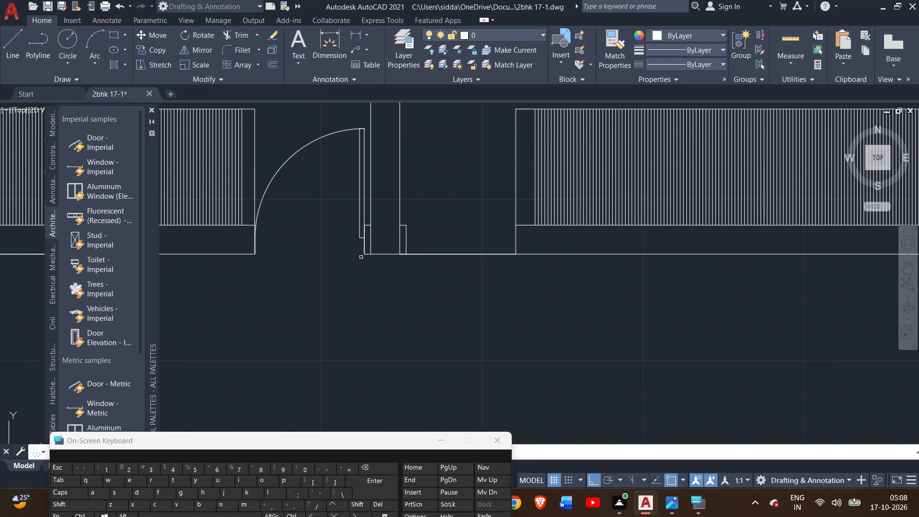
click(361, 207)
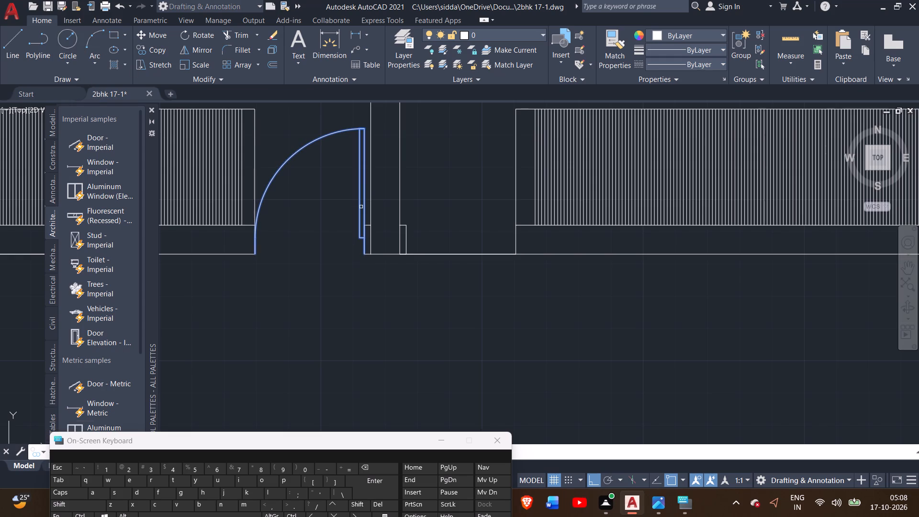
right_click(361, 200)
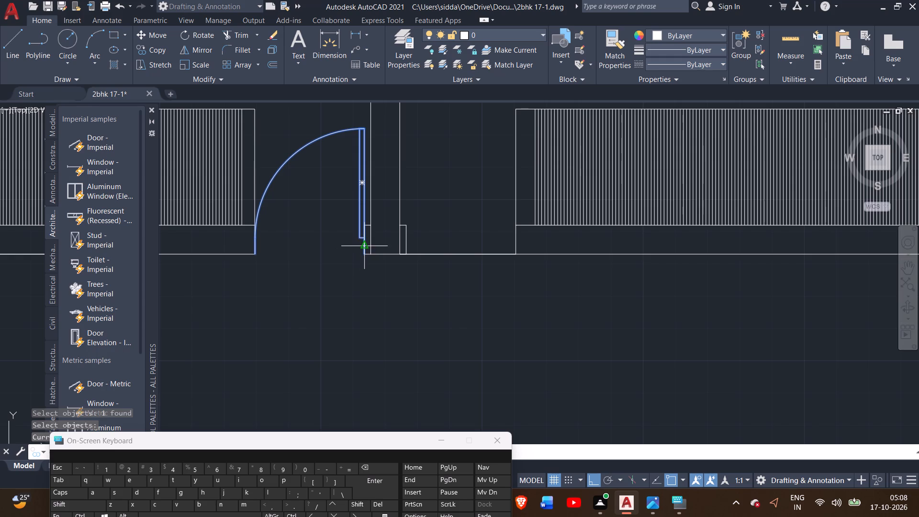
drag(365, 255, 402, 257)
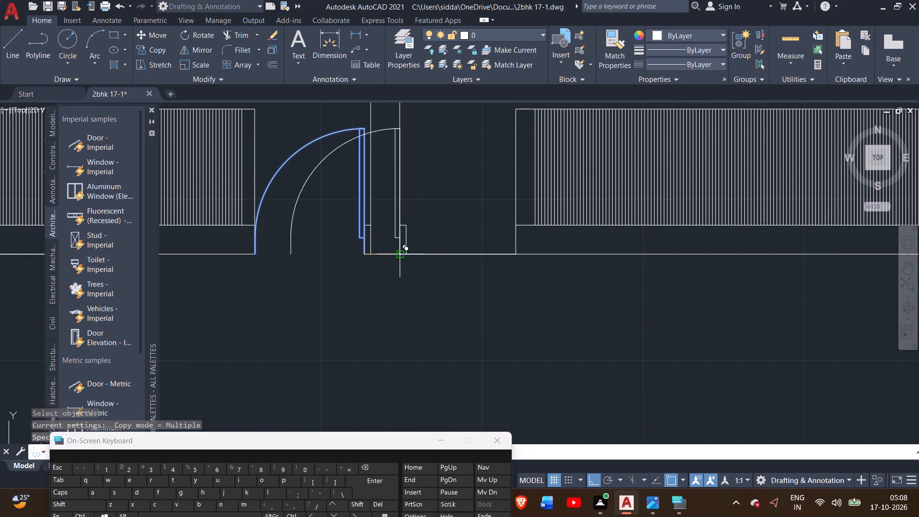
drag(402, 257, 413, 258)
triple_click(413, 258)
double_click(413, 258)
drag(413, 258, 407, 256)
click(407, 256)
double_click(407, 256)
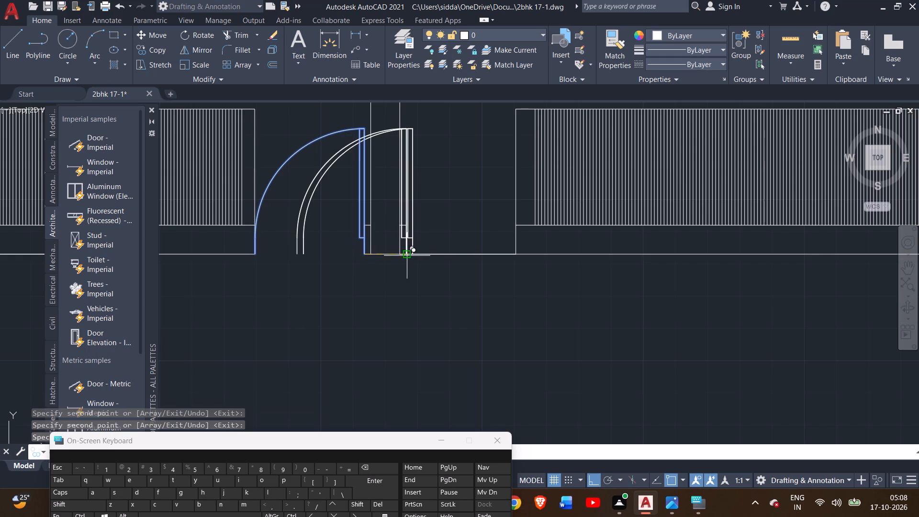
right_click(392, 262)
click(416, 270)
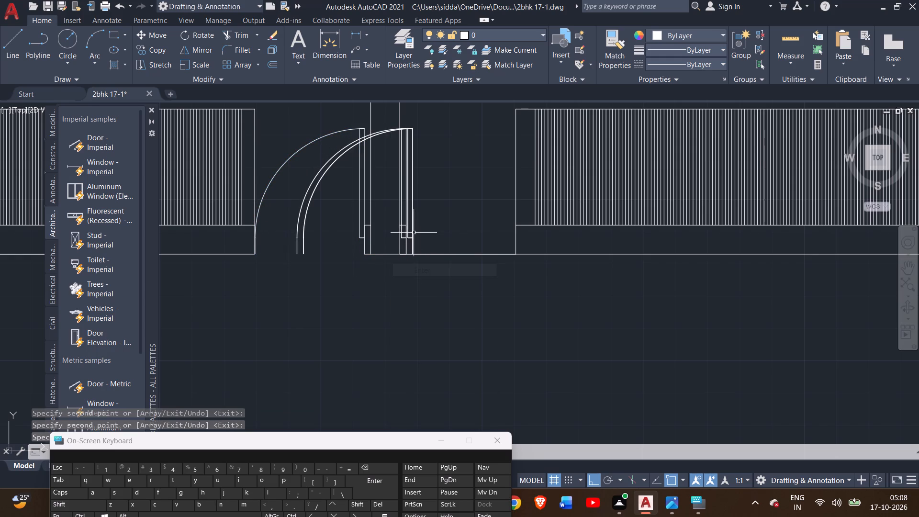
Erase the surplus door copies lying beyond the jamb that faces the right wardrobe.
double_click(414, 232)
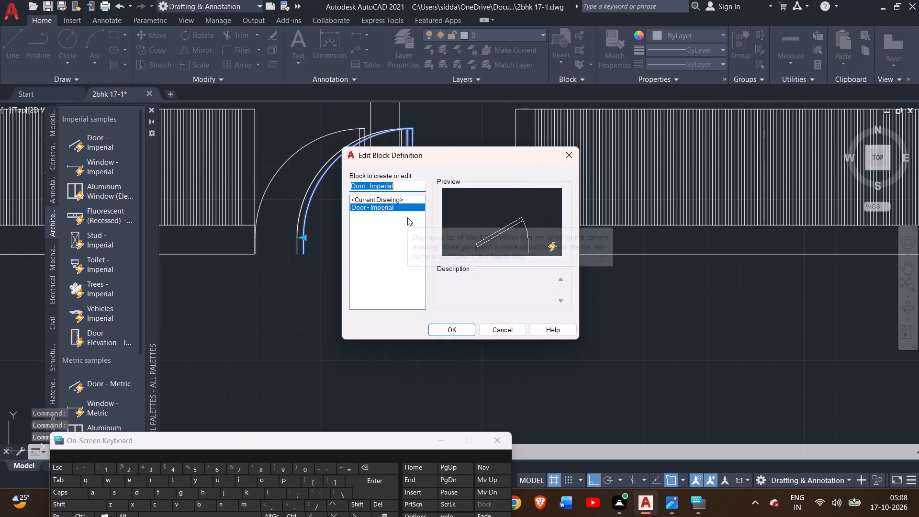
click(564, 157)
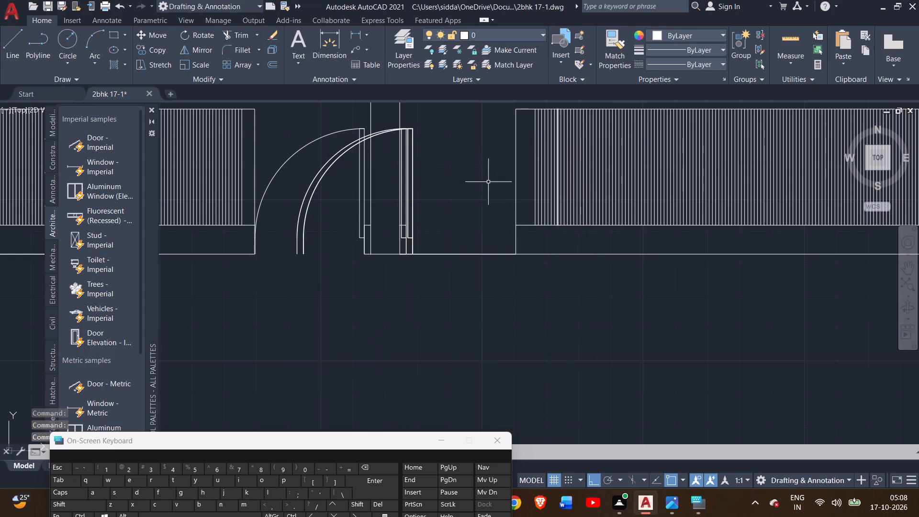
click(413, 150)
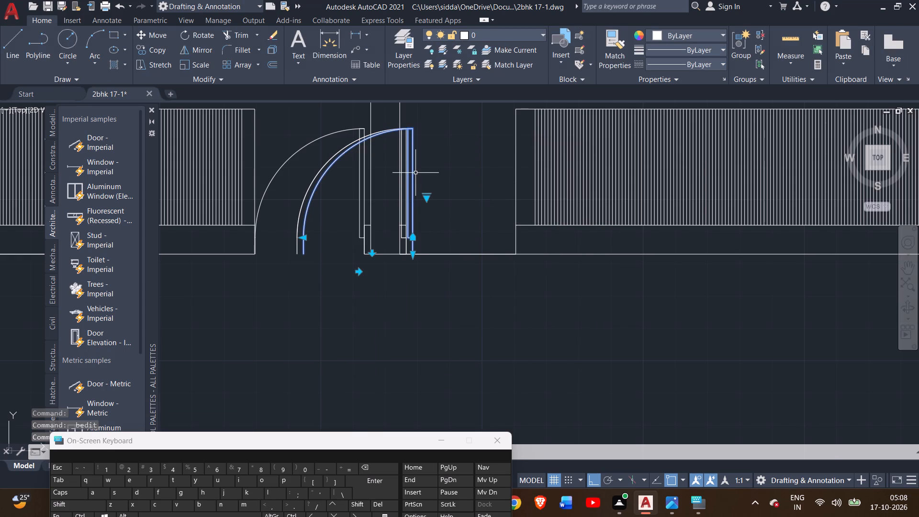
key(Delete)
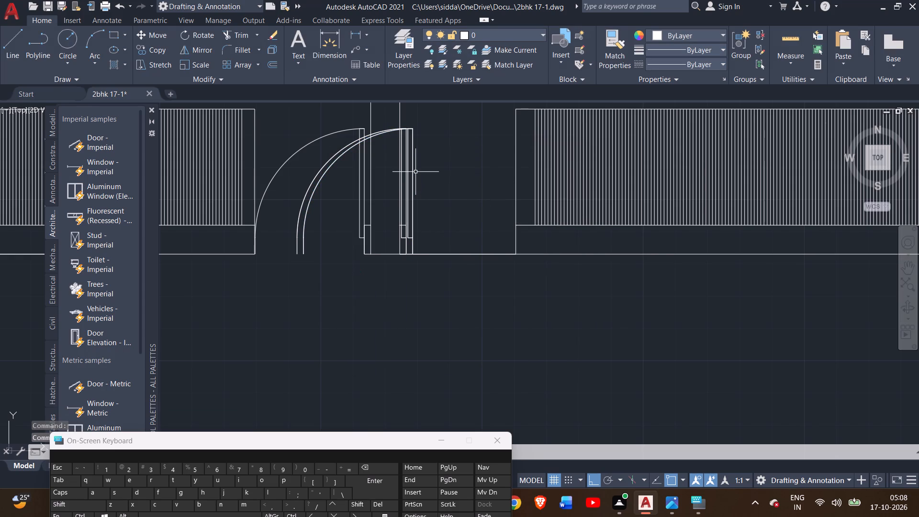
scroll(415, 172, up, 2)
double_click(403, 166)
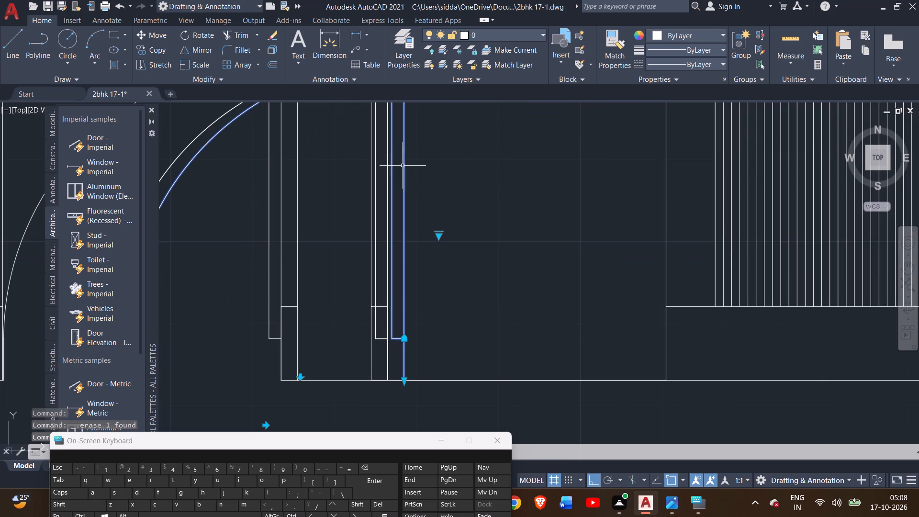
key(Delete)
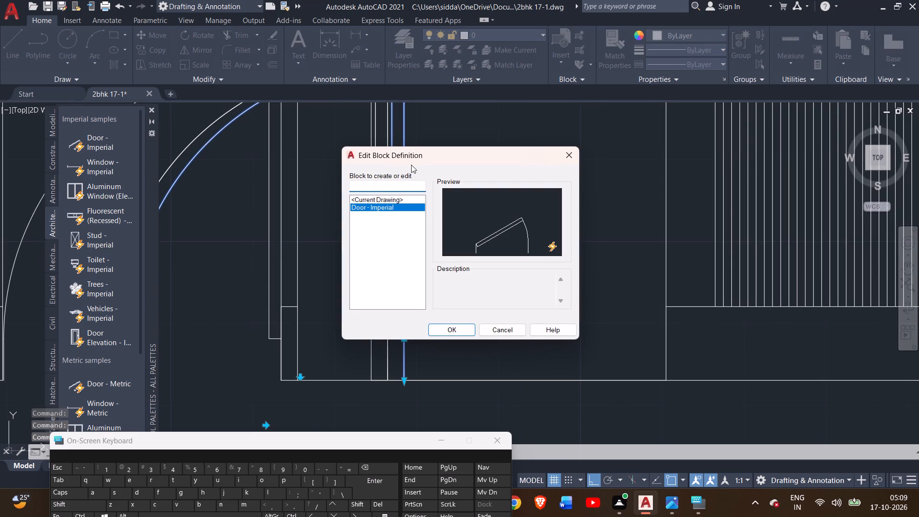
click(573, 159)
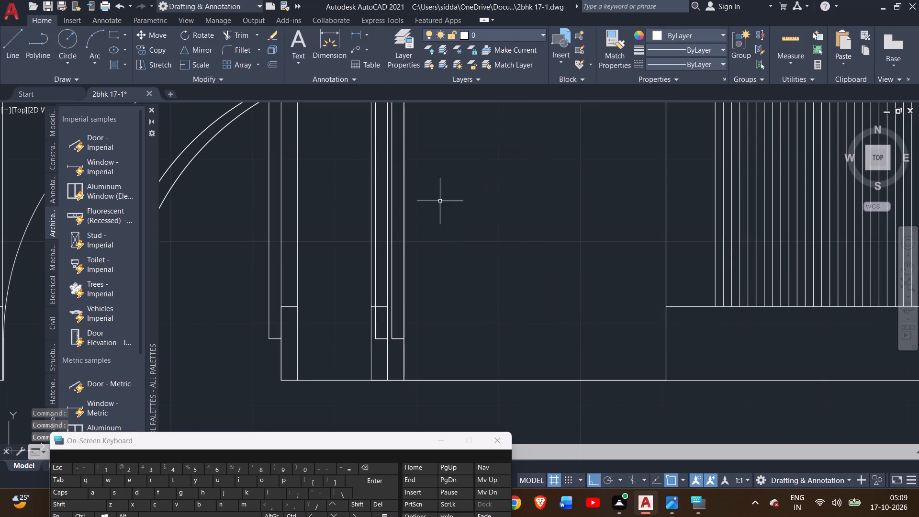
click(404, 202)
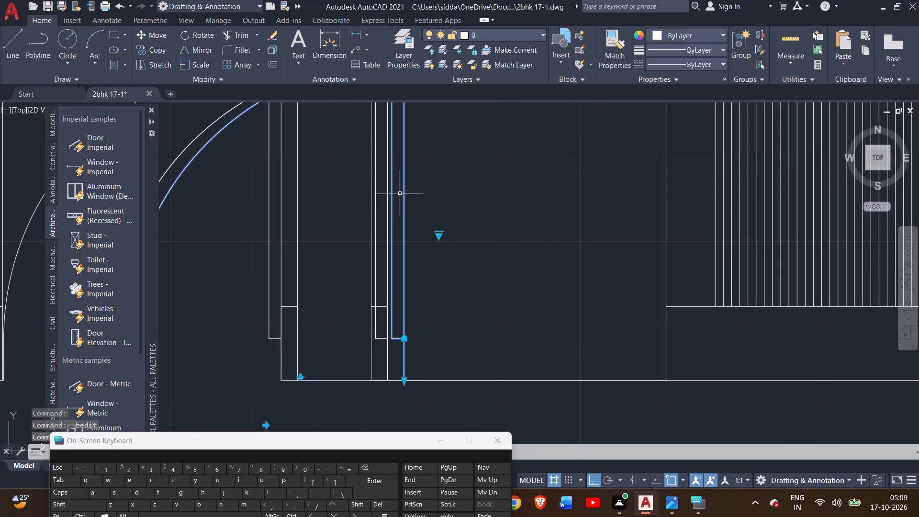
key(Delete)
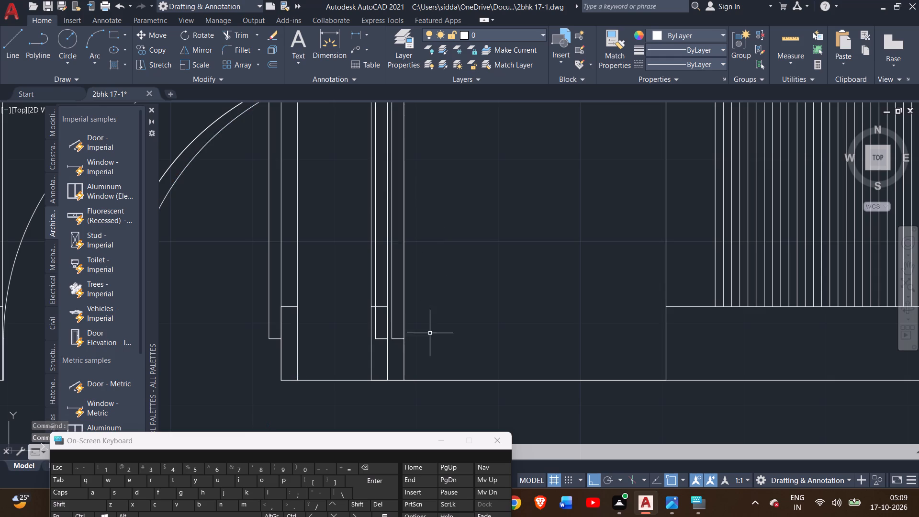
scroll(418, 332, up, 2)
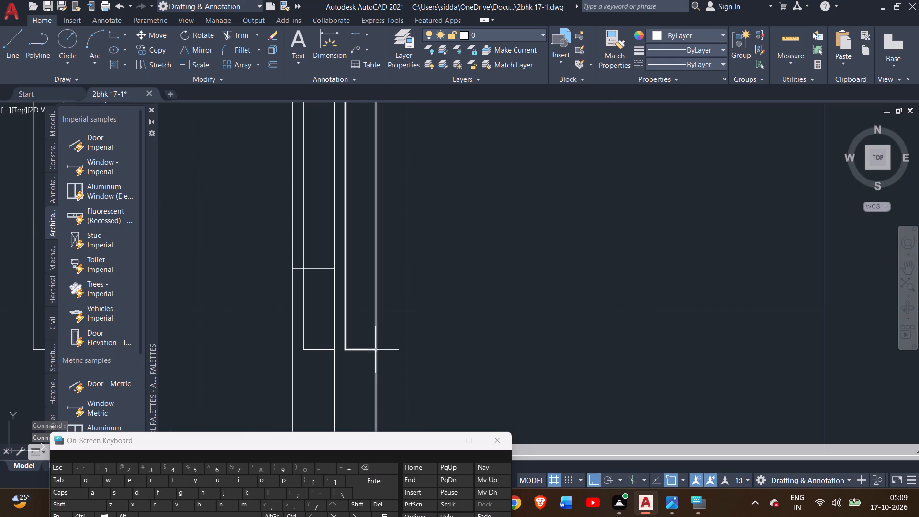
click(375, 349)
key(Delete)
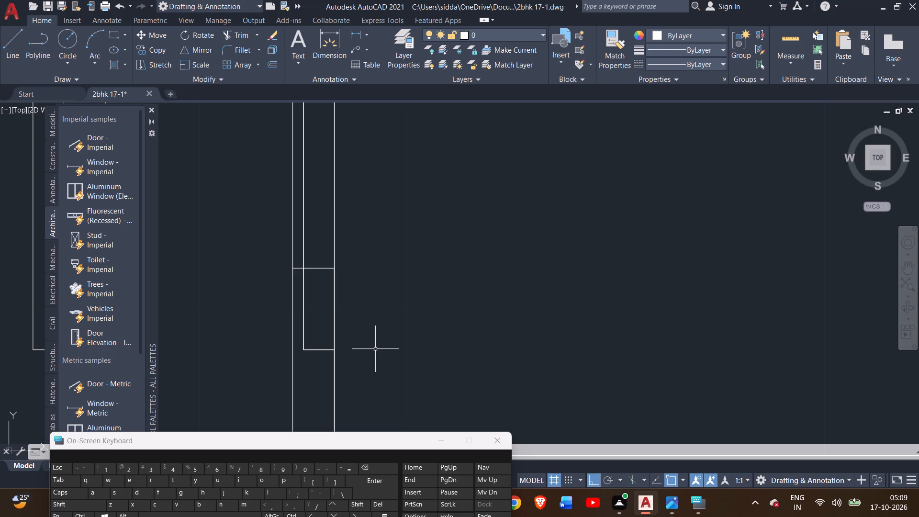
Flip the copied door block horizontally so that it swings toward the right wardrobe.
scroll(340, 329, down, 3)
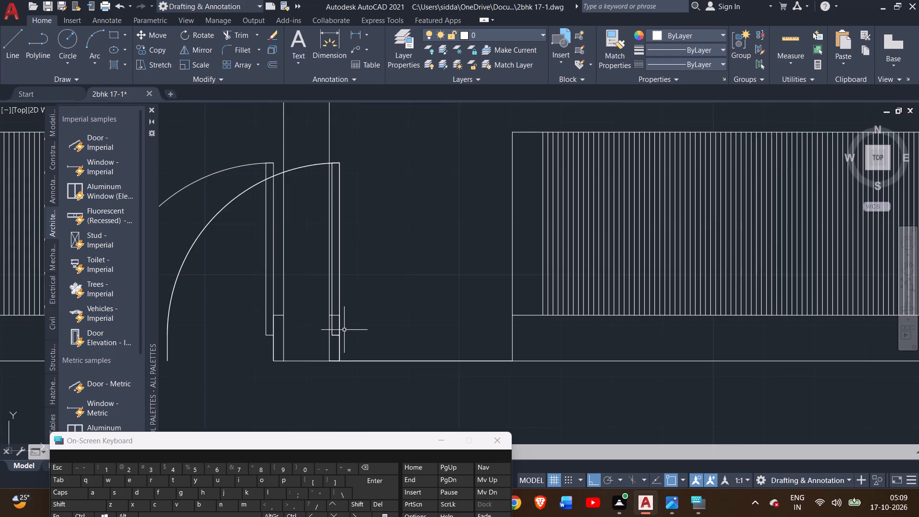
middle_drag(351, 327, 399, 403)
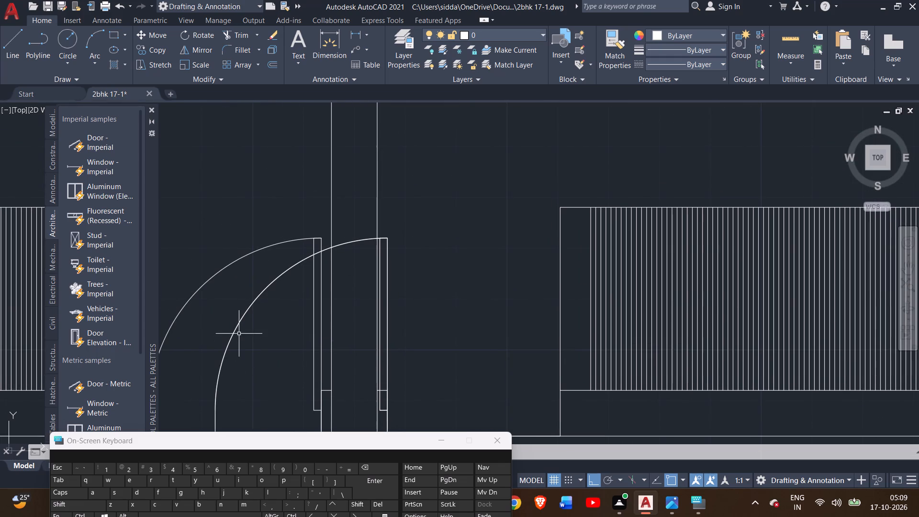
click(241, 317)
scroll(277, 358, down, 2)
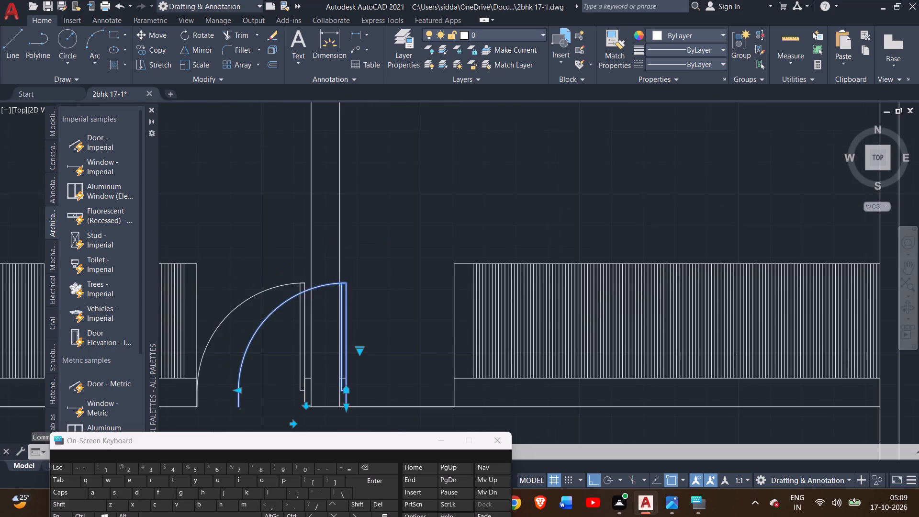
middle_drag(277, 358, 313, 316)
click(323, 359)
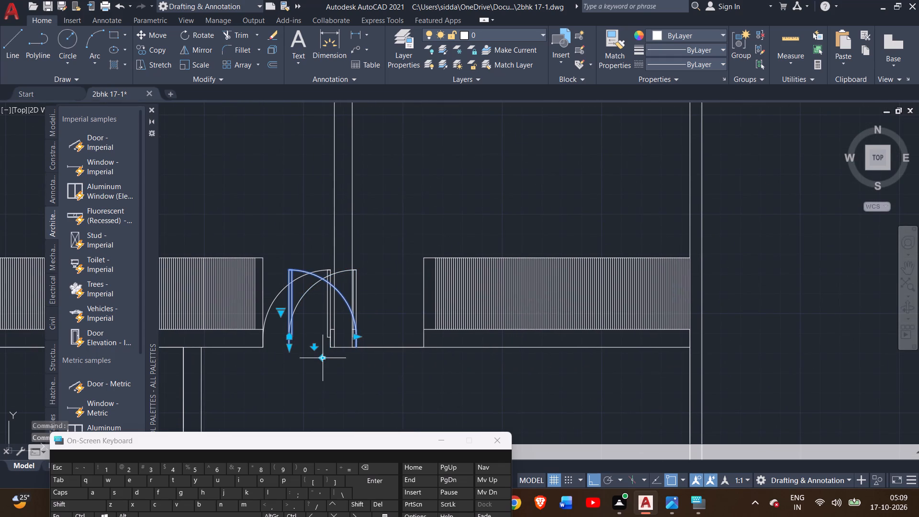
Move the flipped door block by its hinge-side lower corner onto the base of the 2" jamb facing the right wardrobe.
scroll(293, 344, up, 2)
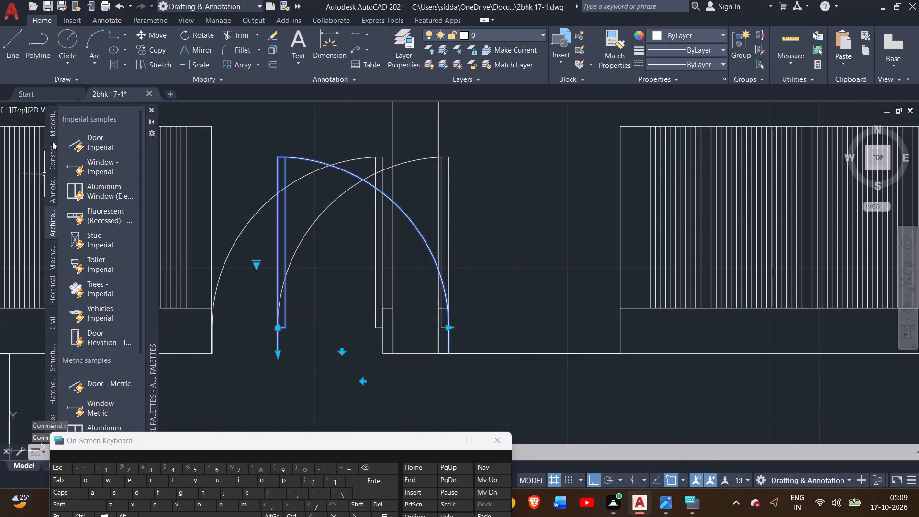
click(139, 36)
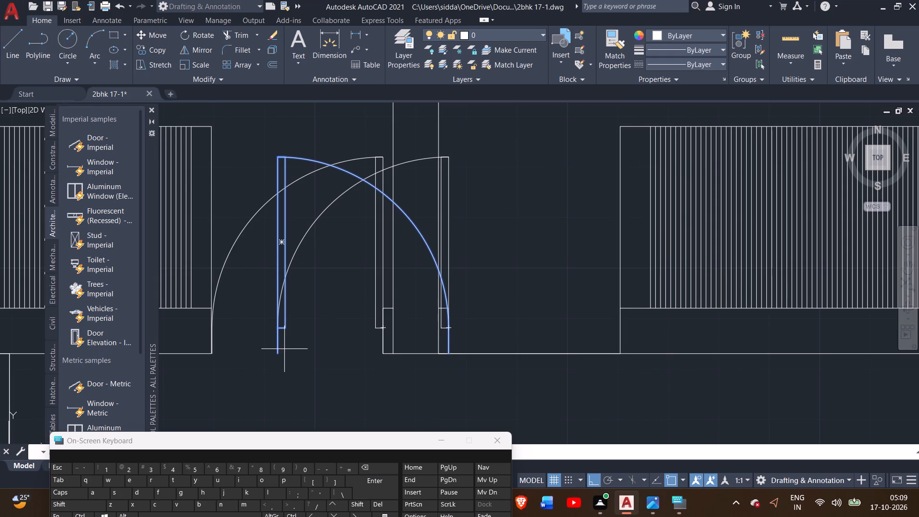
drag(280, 353, 447, 353)
double_click(447, 353)
click(450, 353)
triple_click(454, 353)
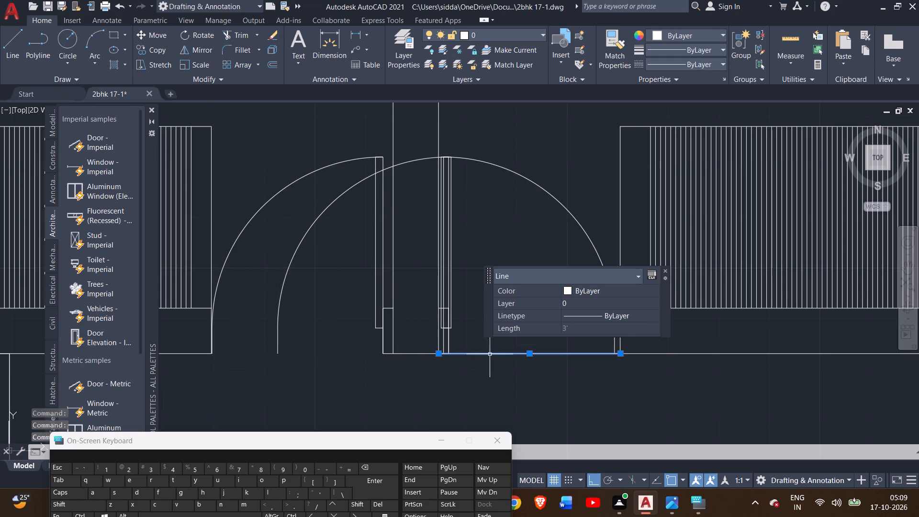
Erase the leftover unflipped door copy together with the selected line across the base of the right opening.
double_click(663, 270)
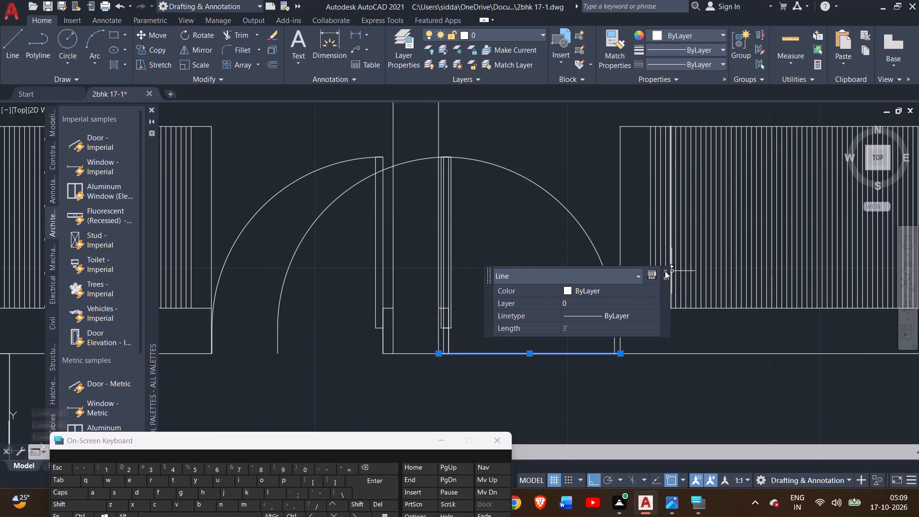
click(664, 271)
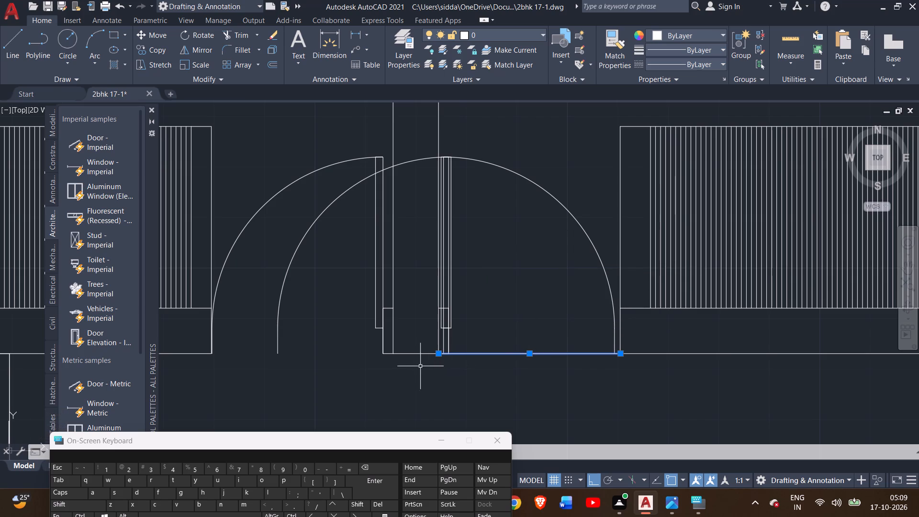
double_click(292, 255)
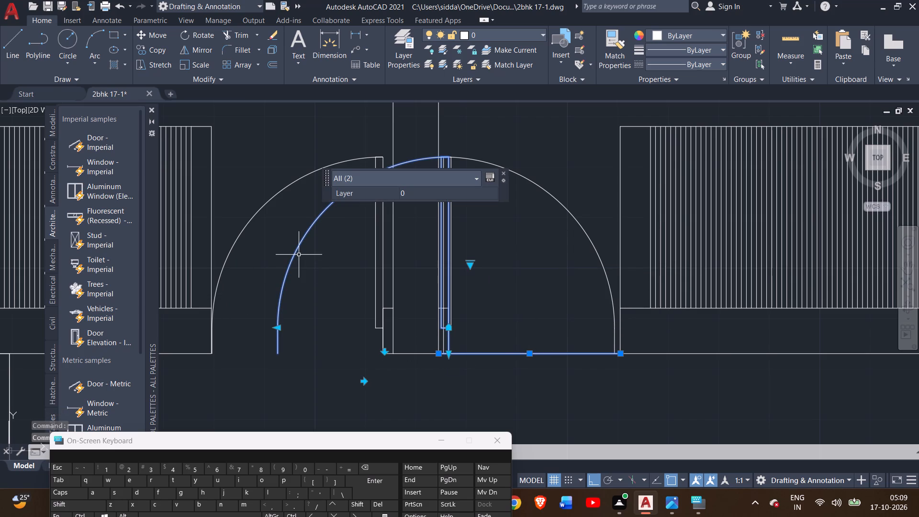
key(Delete)
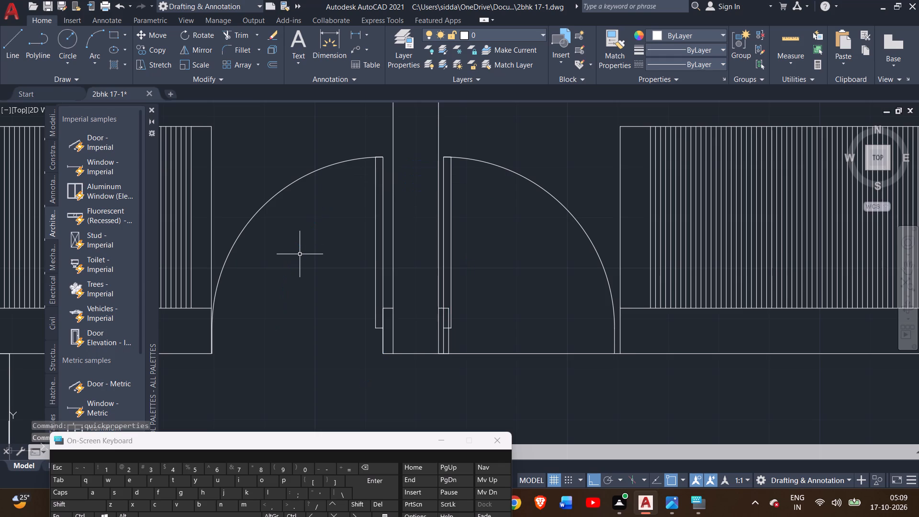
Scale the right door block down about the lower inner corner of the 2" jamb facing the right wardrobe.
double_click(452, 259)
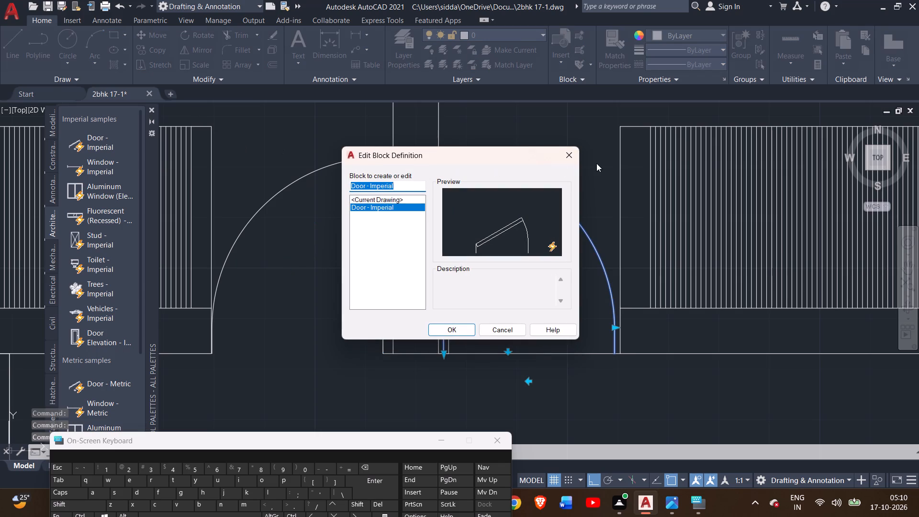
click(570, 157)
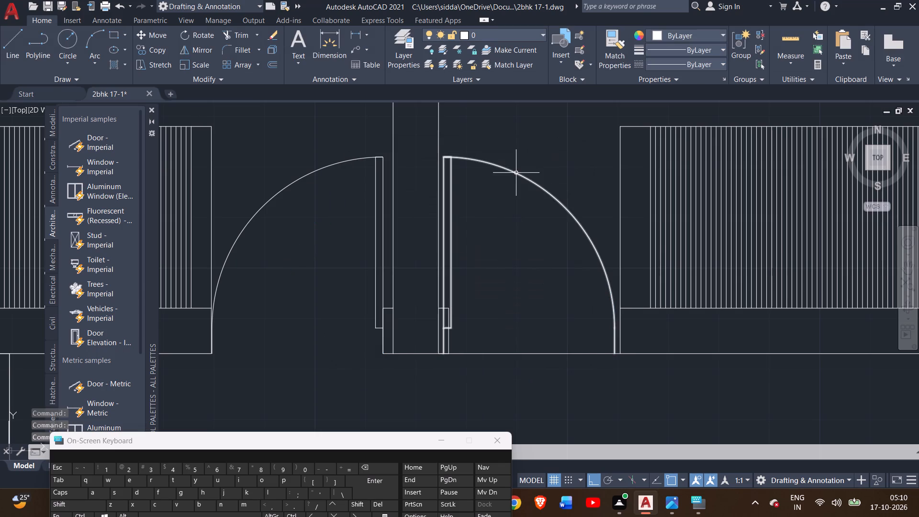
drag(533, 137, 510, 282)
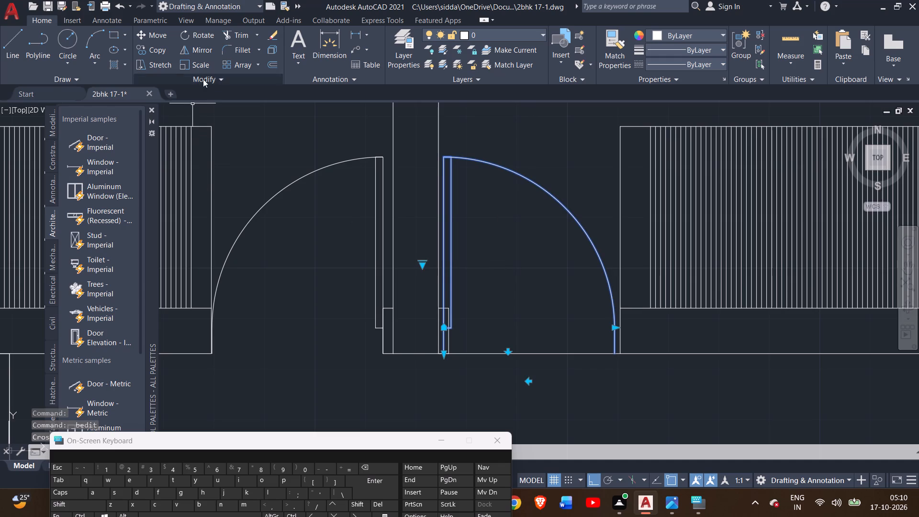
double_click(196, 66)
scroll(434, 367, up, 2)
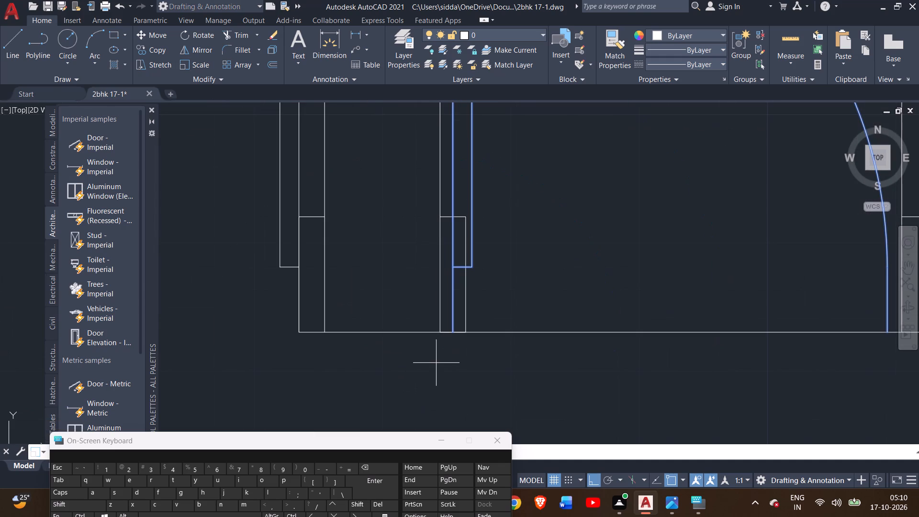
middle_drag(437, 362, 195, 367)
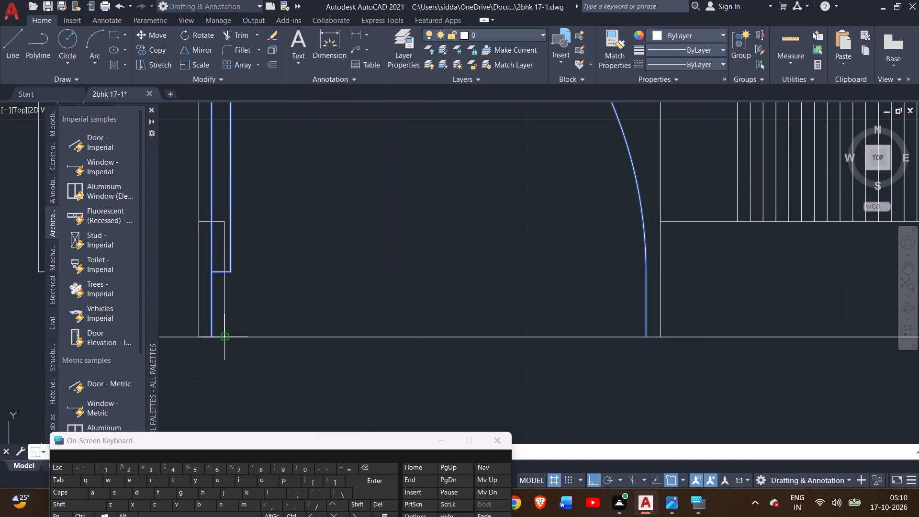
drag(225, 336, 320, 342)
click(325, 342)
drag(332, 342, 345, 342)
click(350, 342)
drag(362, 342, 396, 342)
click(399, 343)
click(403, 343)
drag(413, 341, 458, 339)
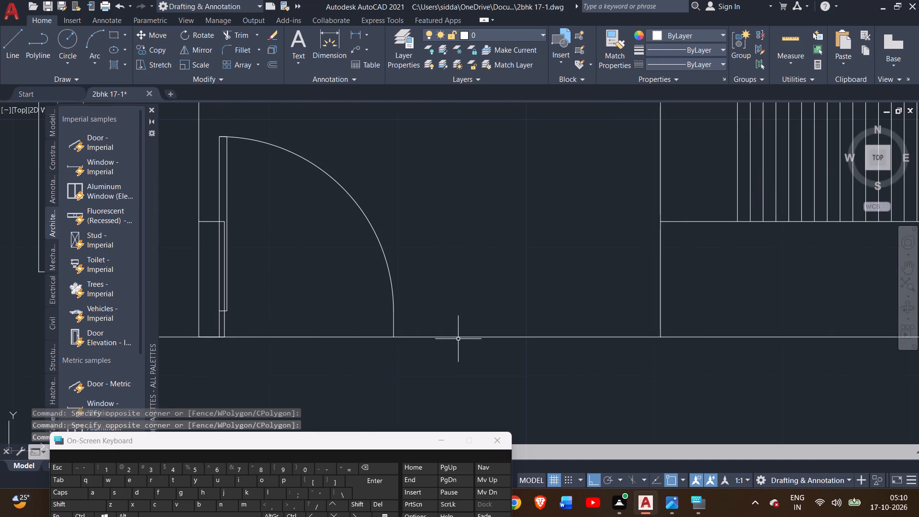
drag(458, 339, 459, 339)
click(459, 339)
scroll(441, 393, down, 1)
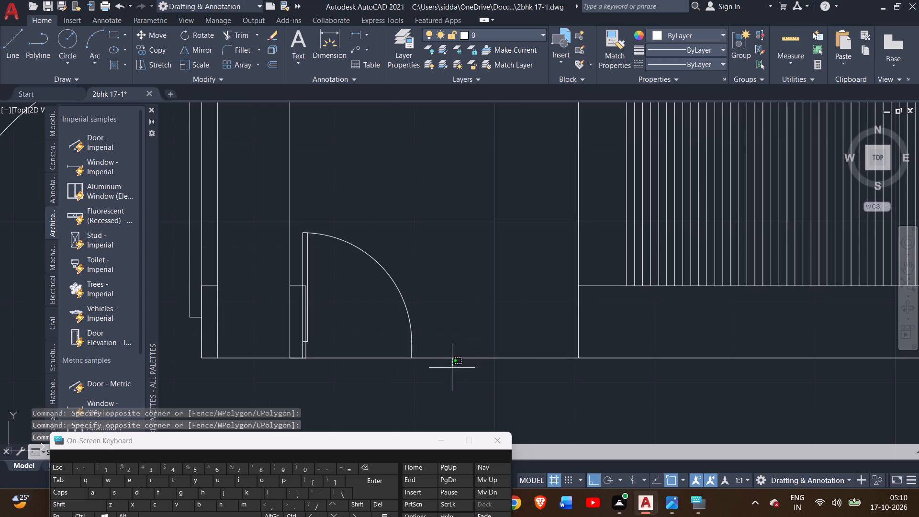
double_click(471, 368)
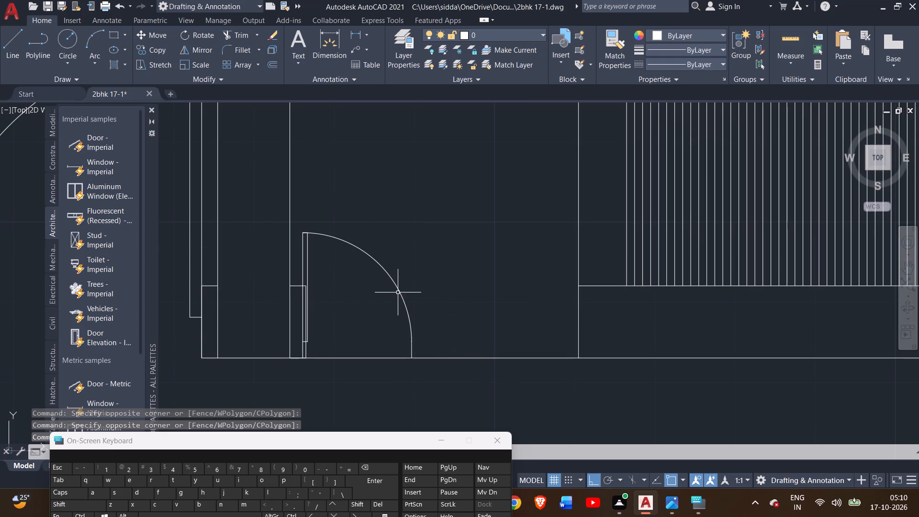
Scale the shrunken door block up about the same jamb corner until its swing nearly reaches the right wardrobe's side.
click(398, 289)
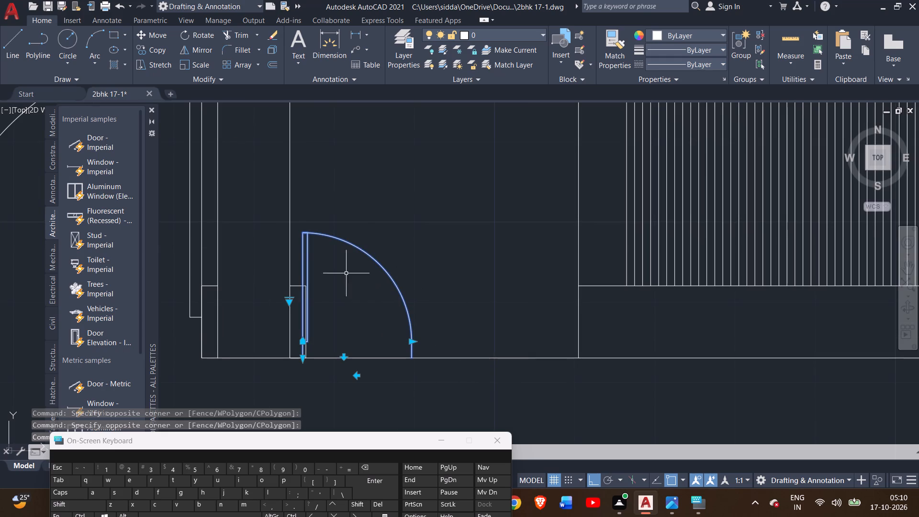
double_click(198, 66)
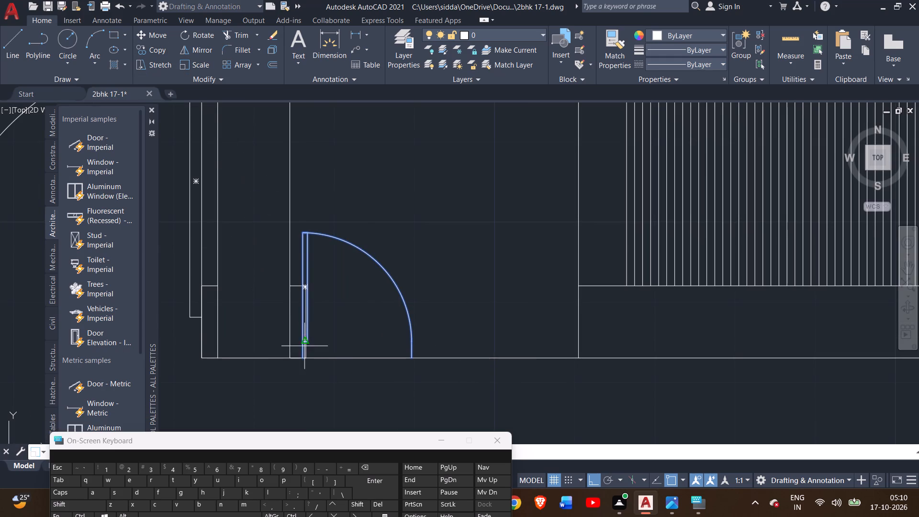
scroll(318, 382, up, 2)
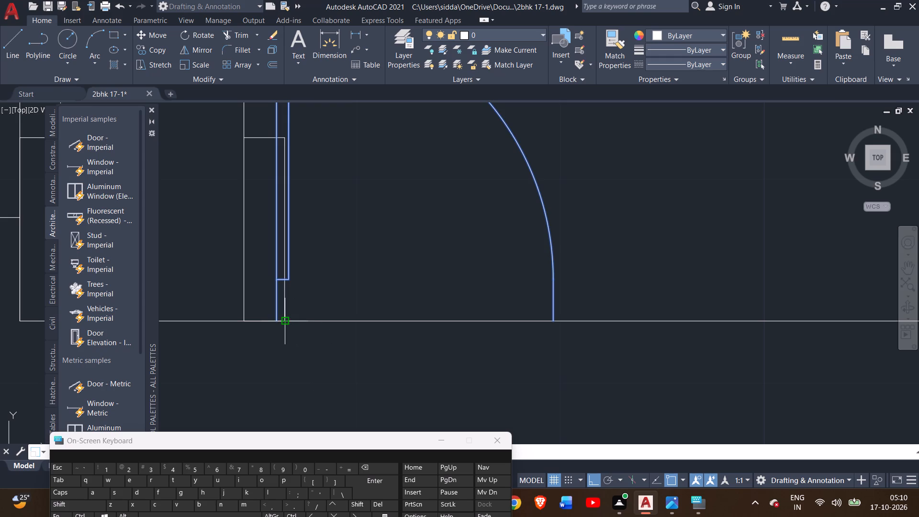
drag(286, 319, 405, 345)
scroll(366, 329, down, 2)
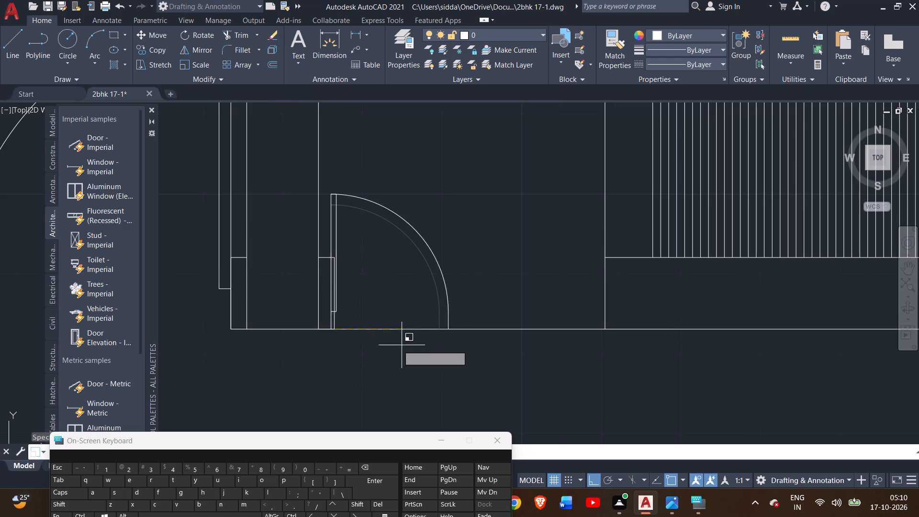
drag(405, 345, 489, 340)
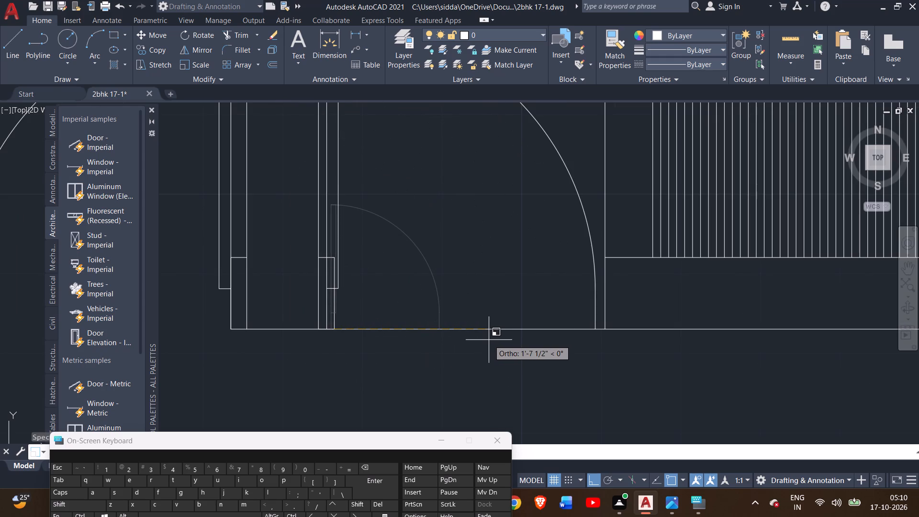
drag(489, 340, 493, 340)
click(493, 340)
double_click(493, 340)
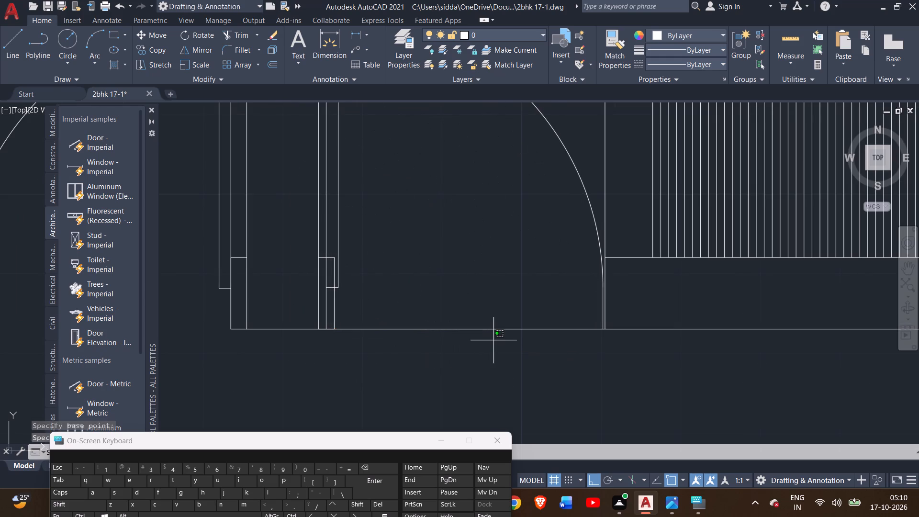
right_click(495, 352)
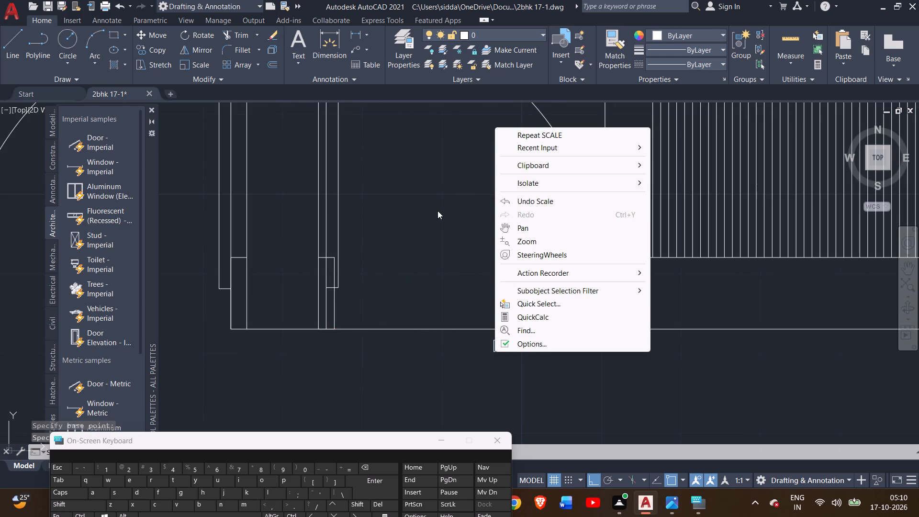
double_click(437, 211)
Move the scaled door block and the selected base line slightly toward the right wardrobe, using the door's hinge-side lower corner as base point.
scroll(414, 257, down, 2)
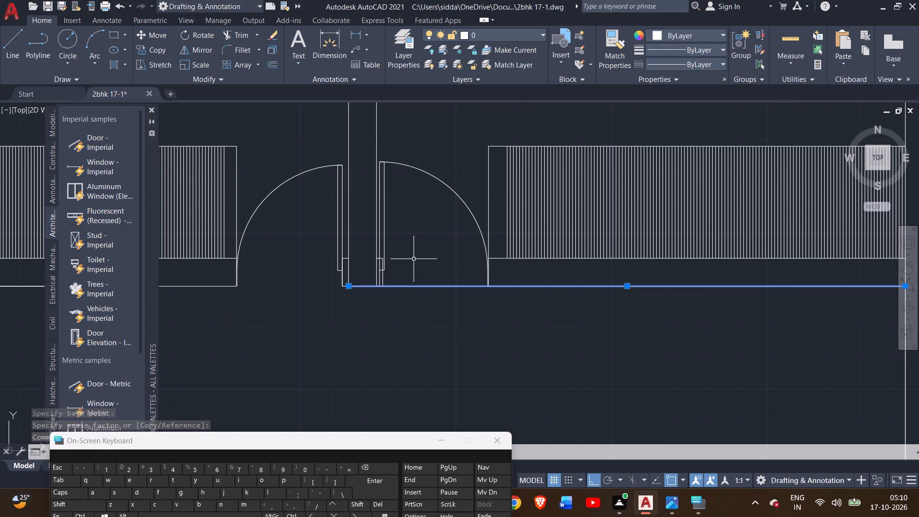
scroll(392, 257, up, 2)
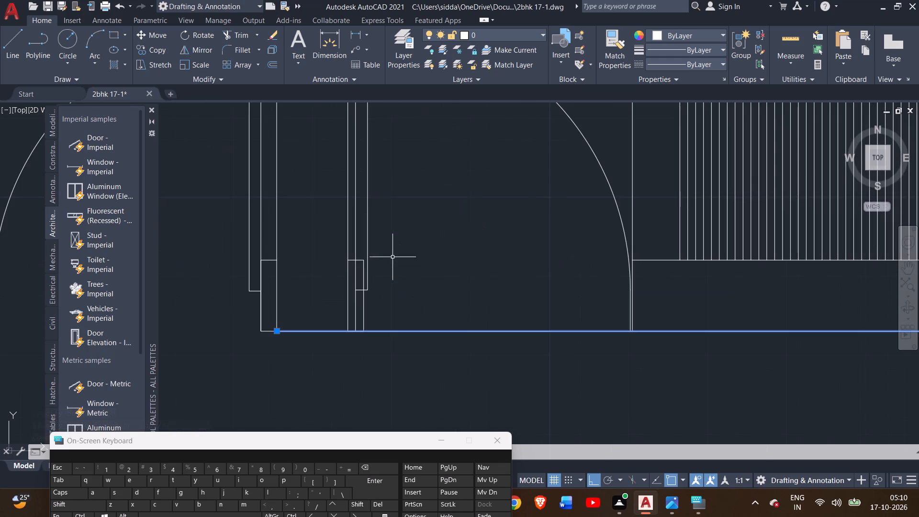
scroll(390, 257, up, 1)
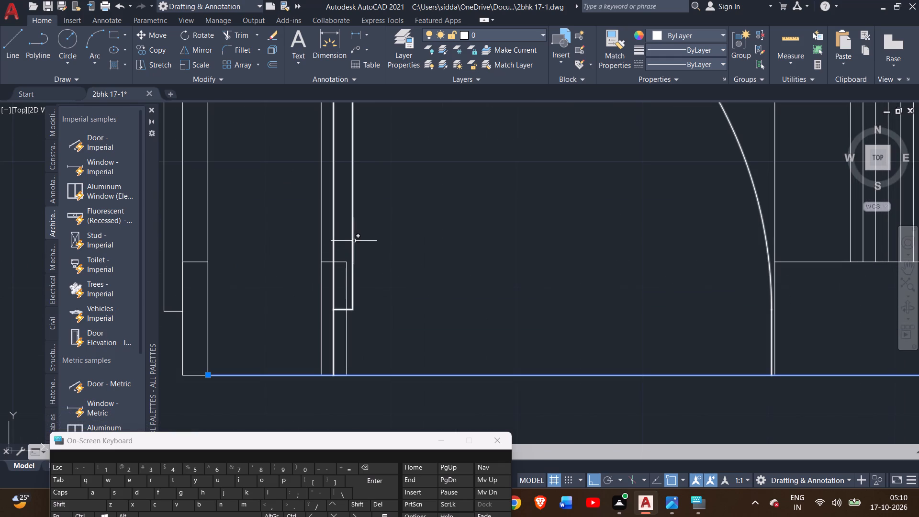
double_click(354, 241)
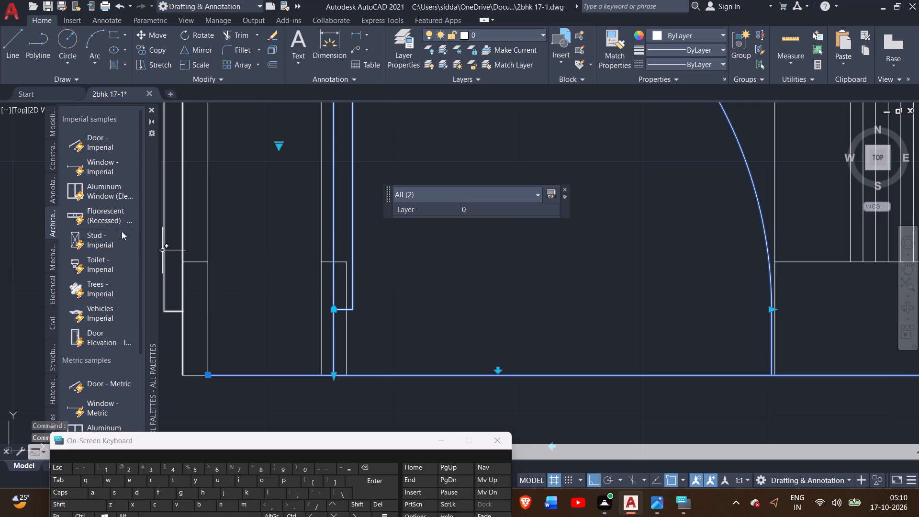
double_click(155, 37)
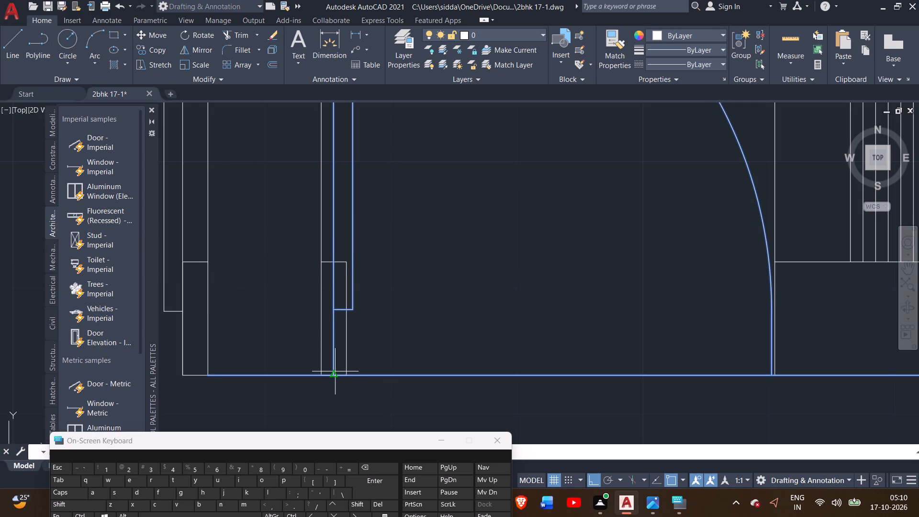
drag(335, 373, 351, 377)
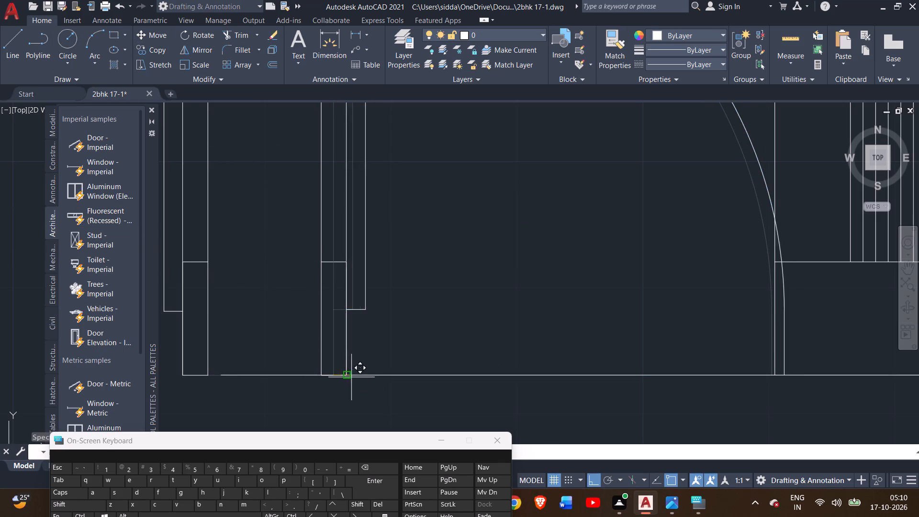
drag(351, 377, 355, 379)
click(354, 379)
click(349, 378)
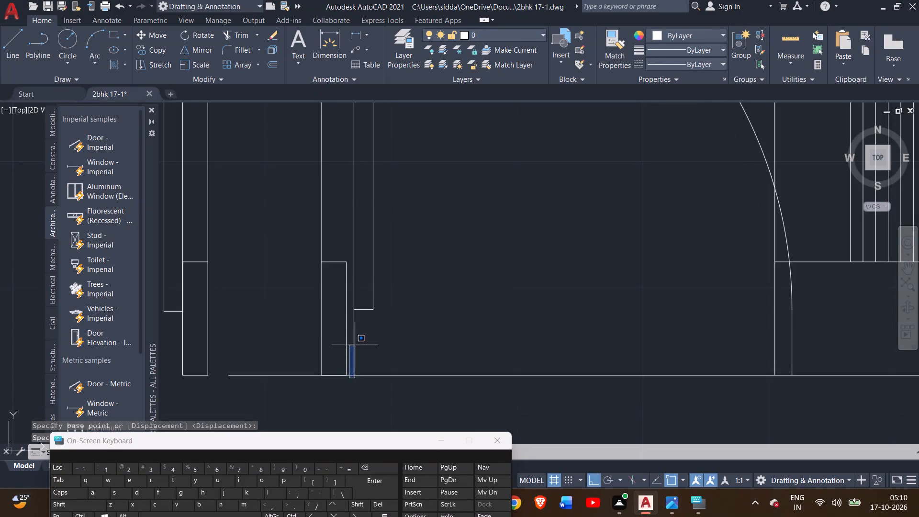
click(359, 325)
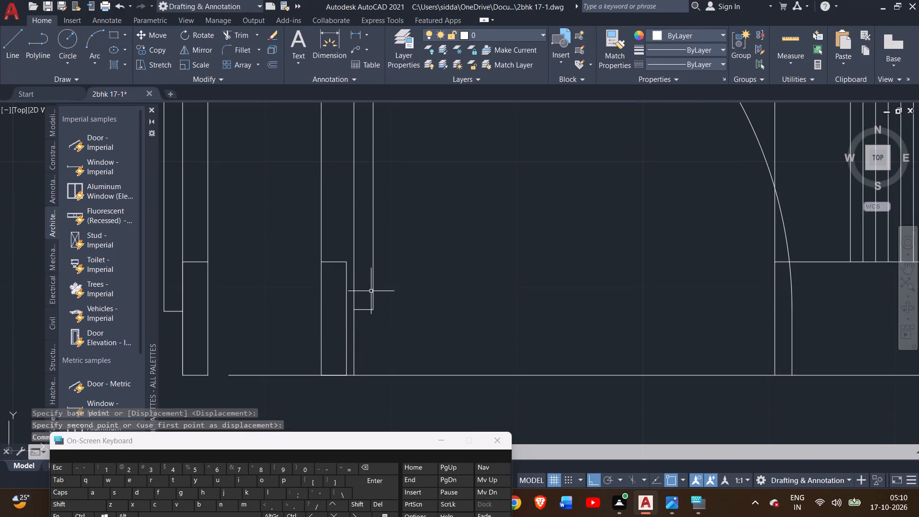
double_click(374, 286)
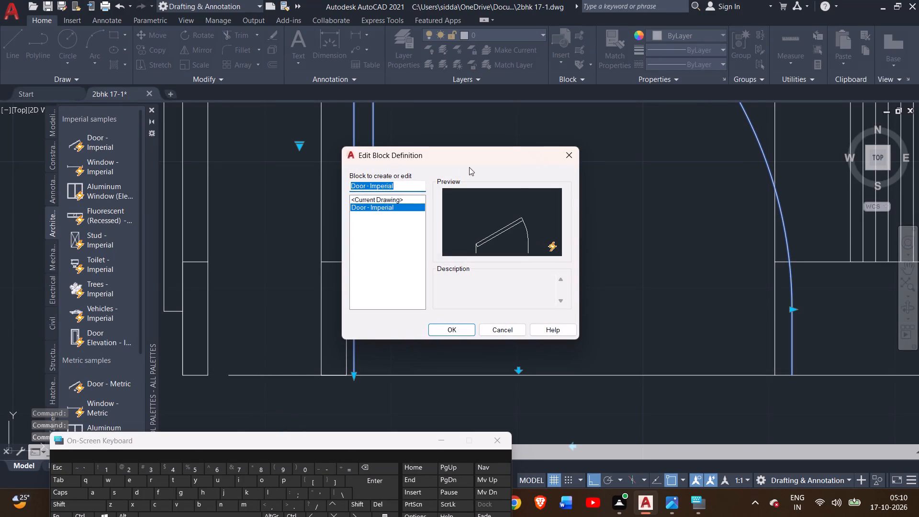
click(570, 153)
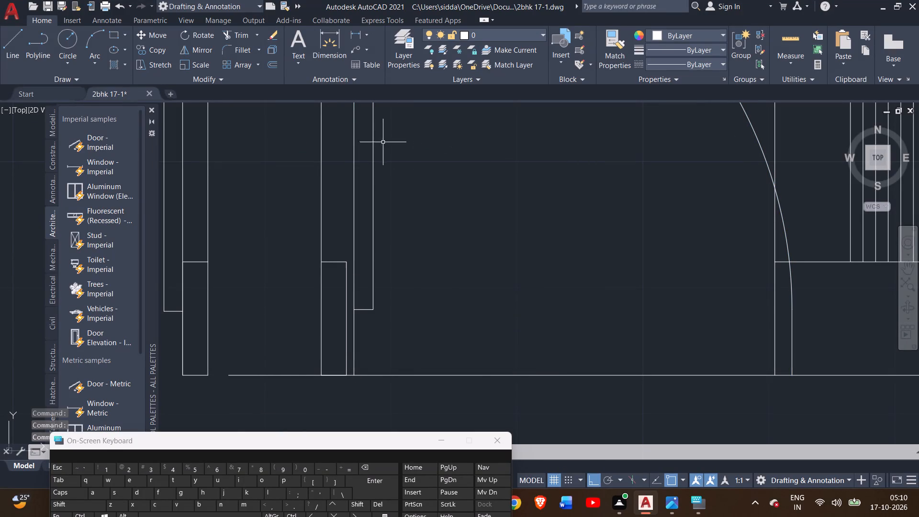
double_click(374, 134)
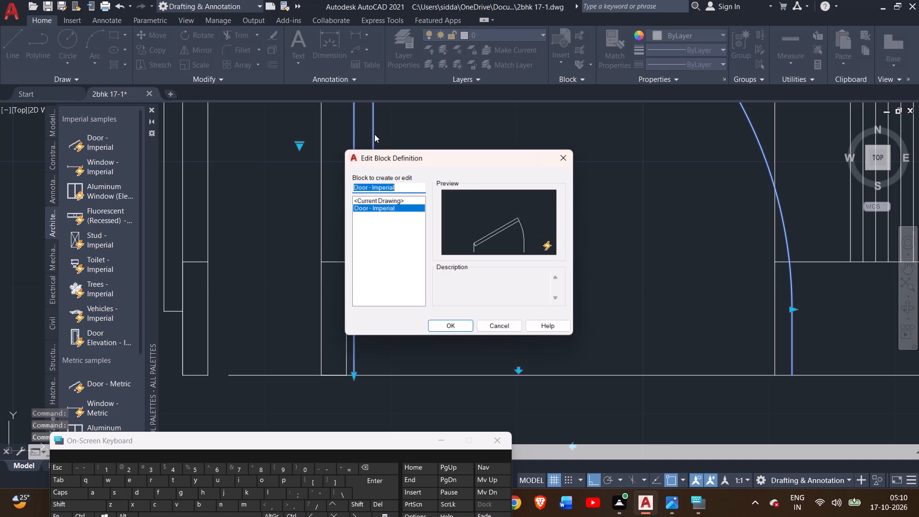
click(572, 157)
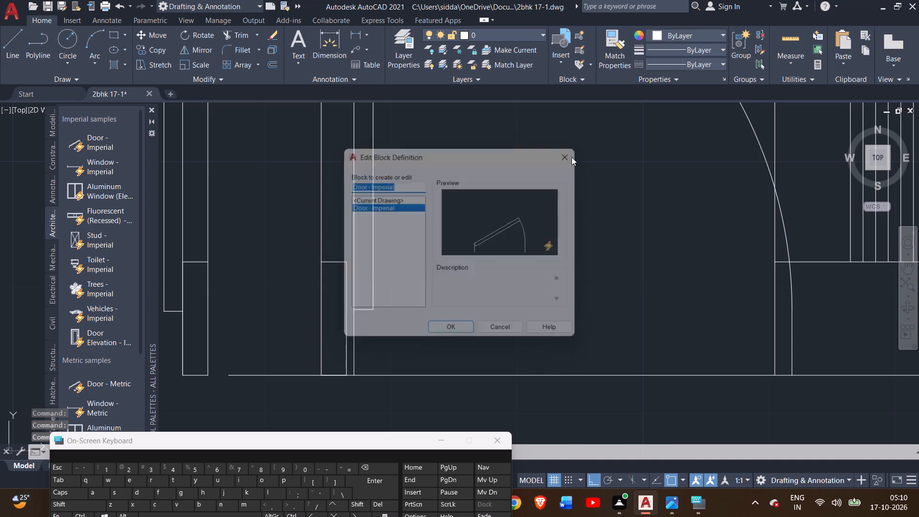
Move the door block alone by its hinge-side lower corner onto the base corner of the 2" jamb facing the right wardrobe.
drag(396, 137, 339, 191)
click(339, 191)
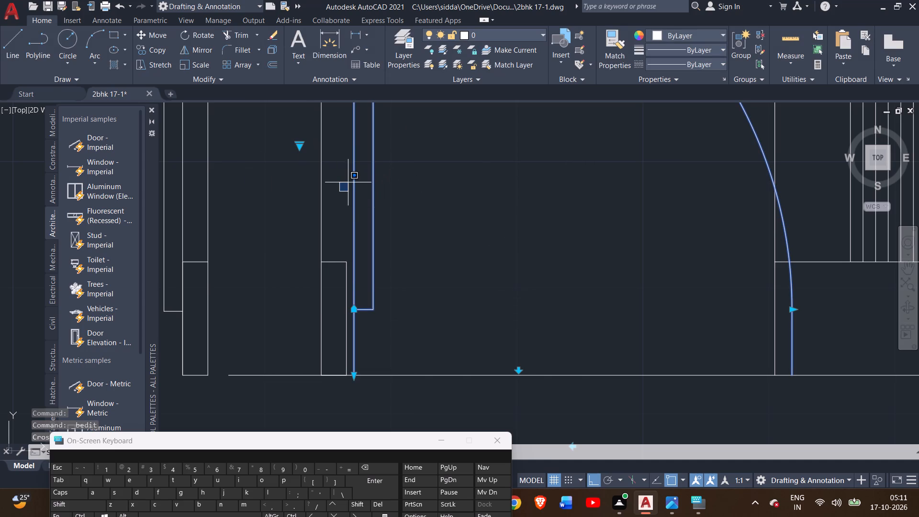
click(345, 182)
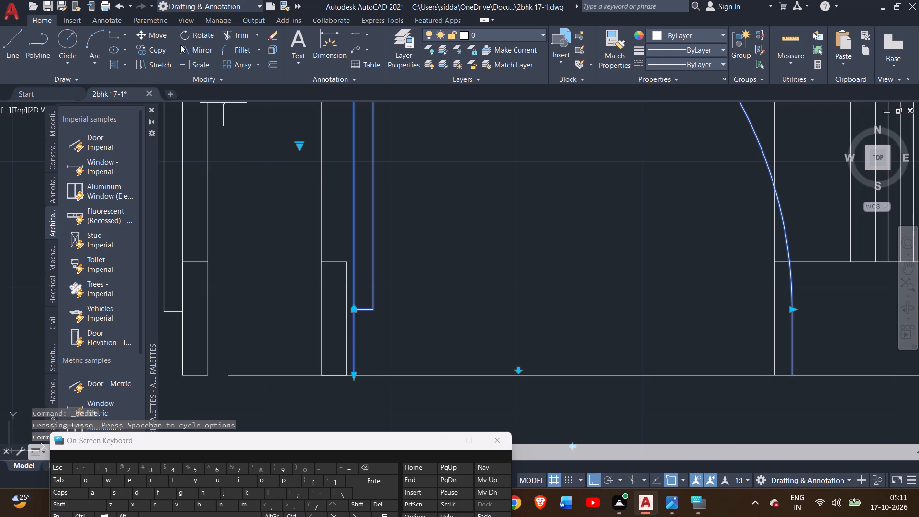
double_click(151, 36)
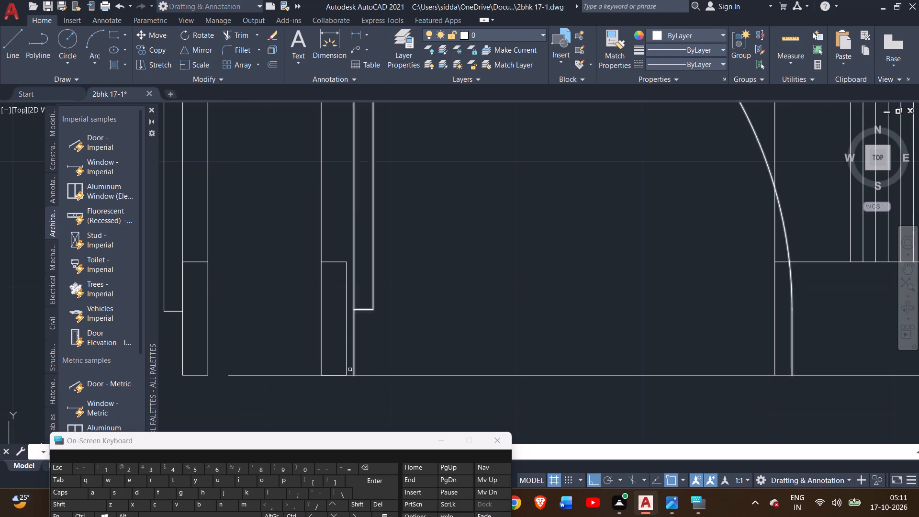
double_click(354, 342)
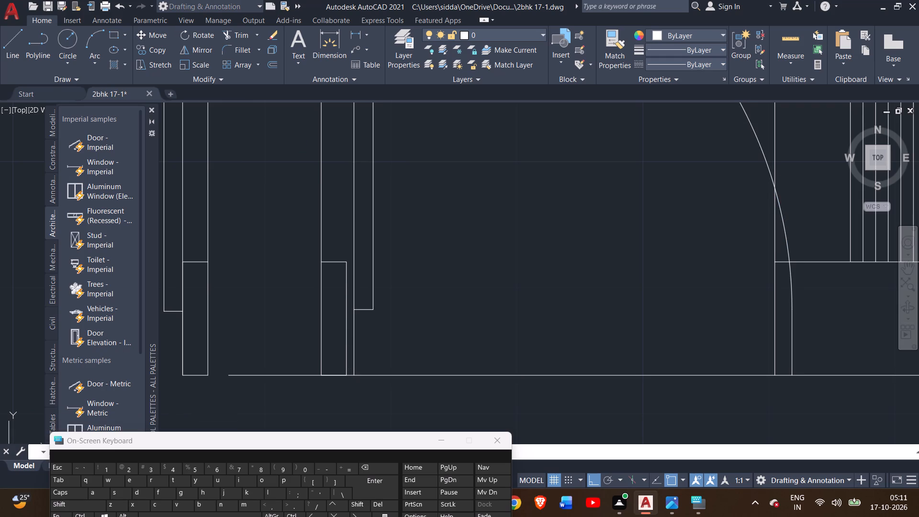
right_click(354, 341)
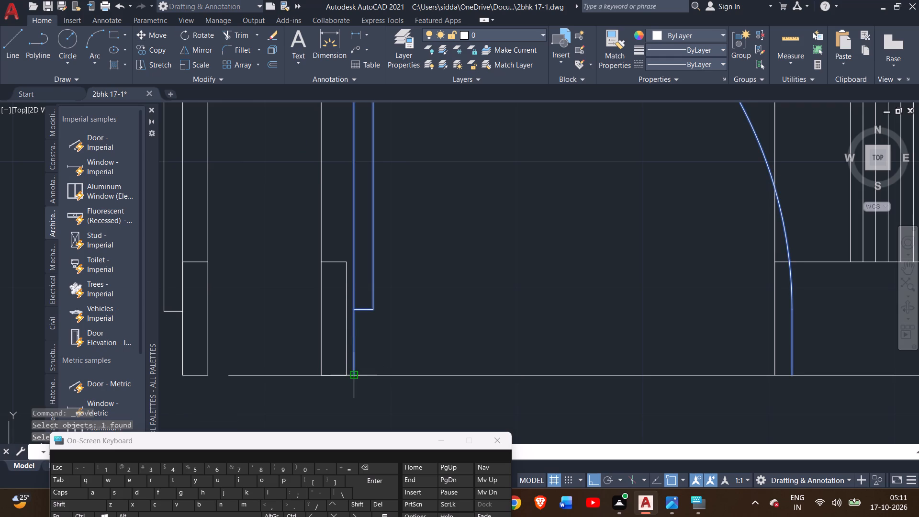
drag(355, 373, 348, 373)
double_click(348, 373)
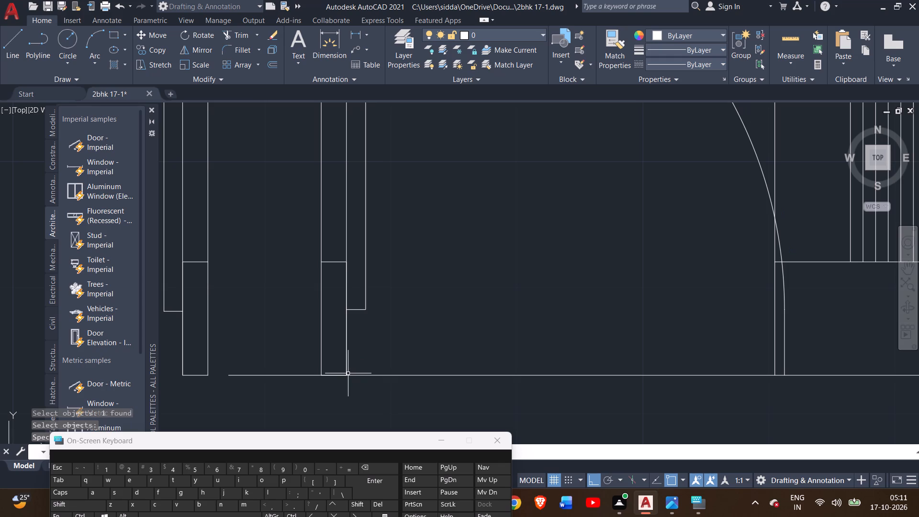
right_click(392, 332)
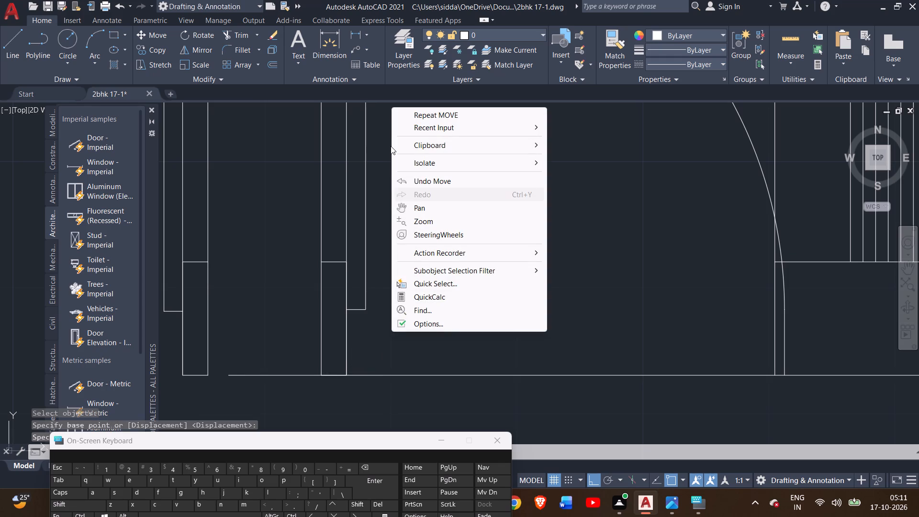
double_click(373, 135)
click(373, 135)
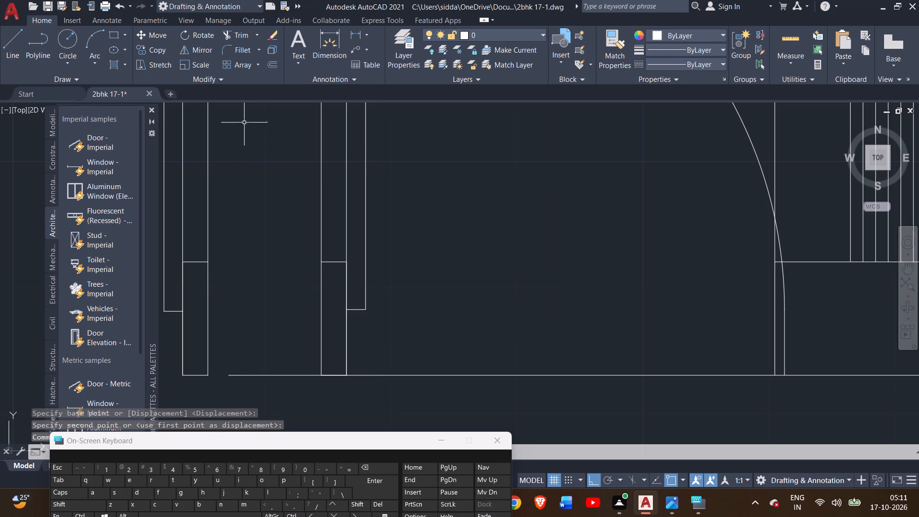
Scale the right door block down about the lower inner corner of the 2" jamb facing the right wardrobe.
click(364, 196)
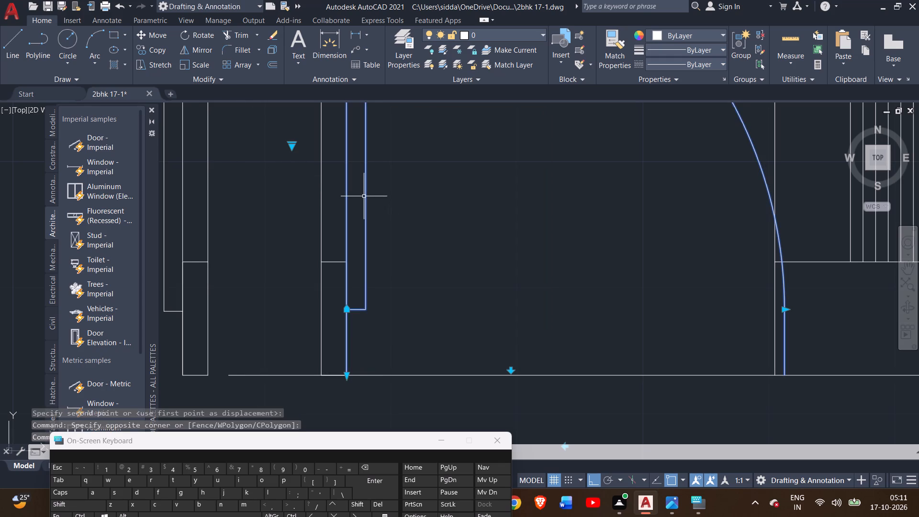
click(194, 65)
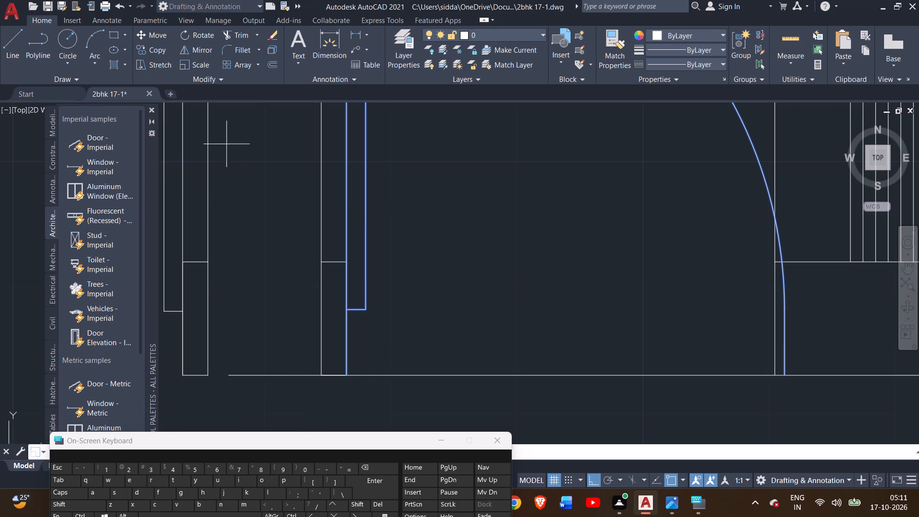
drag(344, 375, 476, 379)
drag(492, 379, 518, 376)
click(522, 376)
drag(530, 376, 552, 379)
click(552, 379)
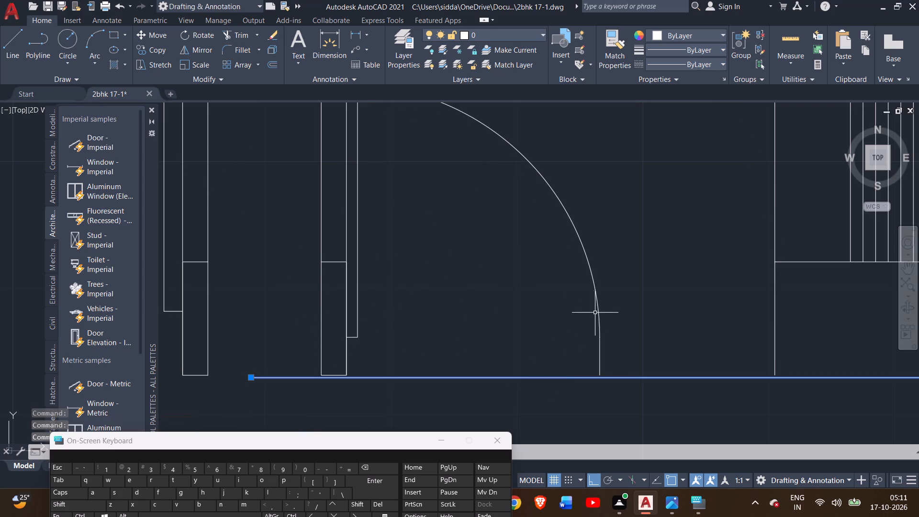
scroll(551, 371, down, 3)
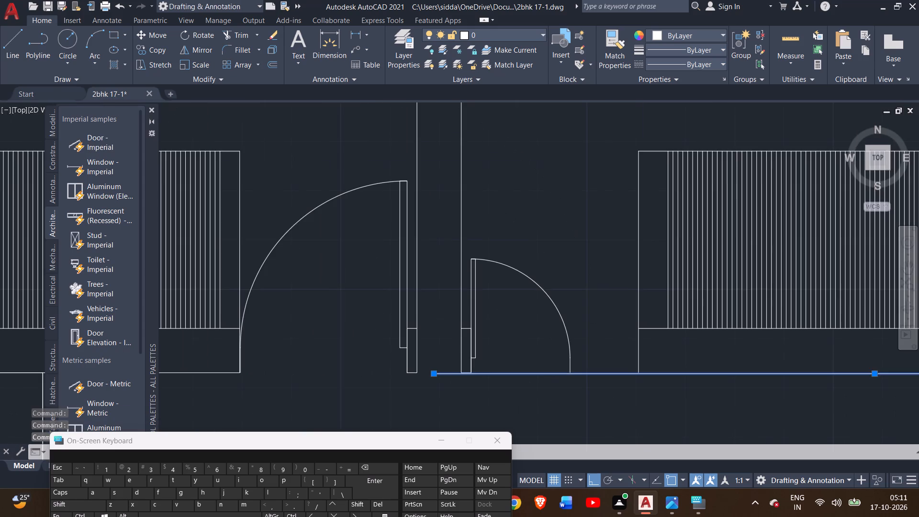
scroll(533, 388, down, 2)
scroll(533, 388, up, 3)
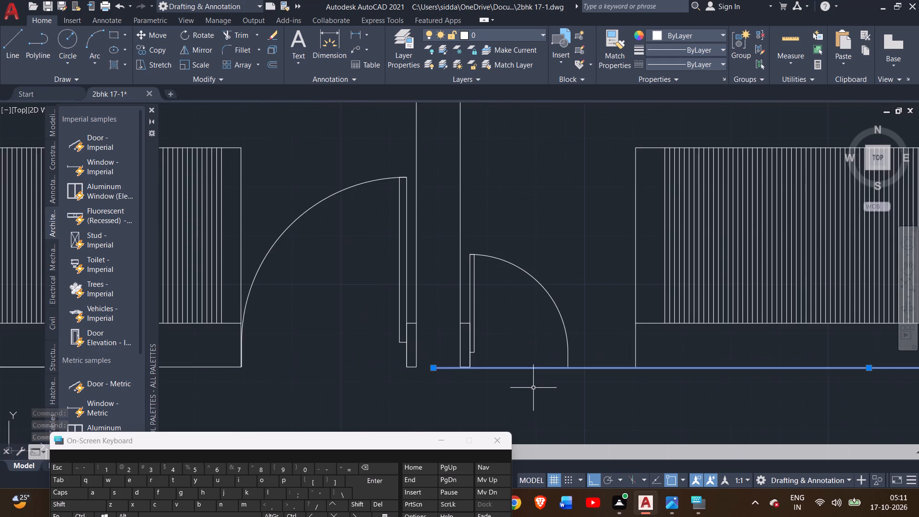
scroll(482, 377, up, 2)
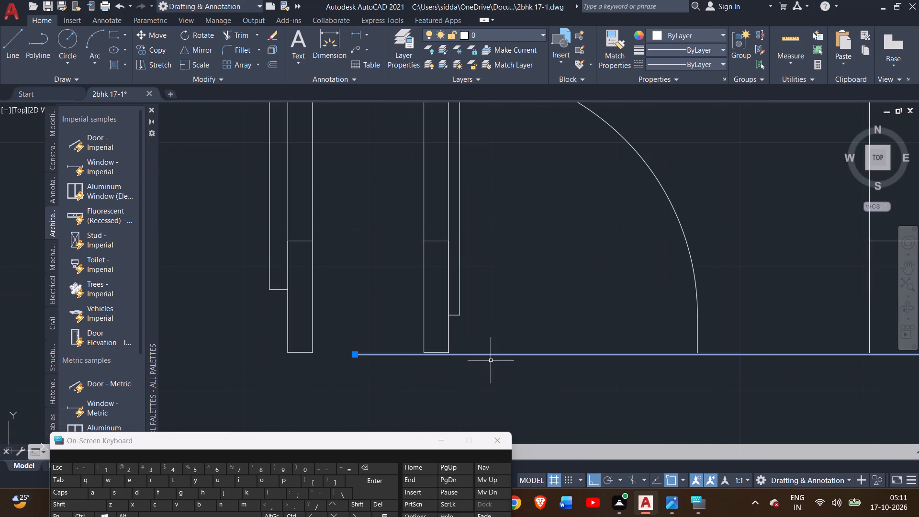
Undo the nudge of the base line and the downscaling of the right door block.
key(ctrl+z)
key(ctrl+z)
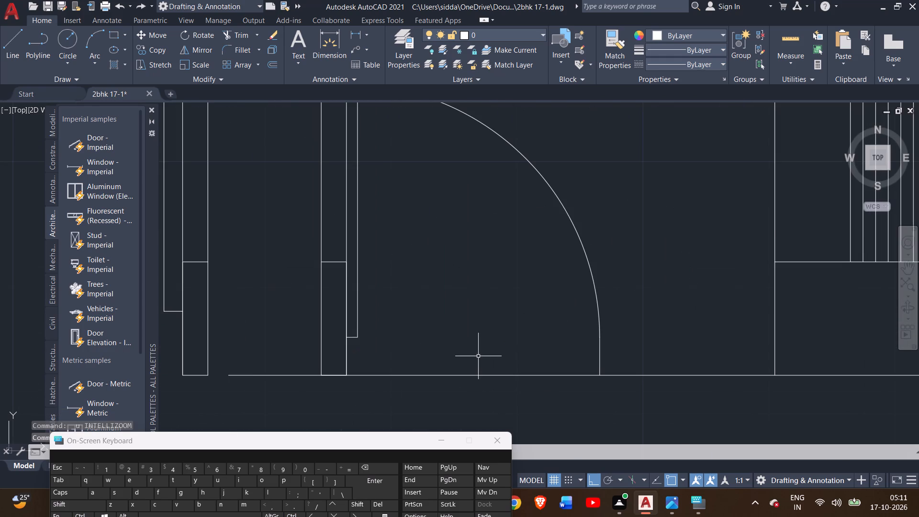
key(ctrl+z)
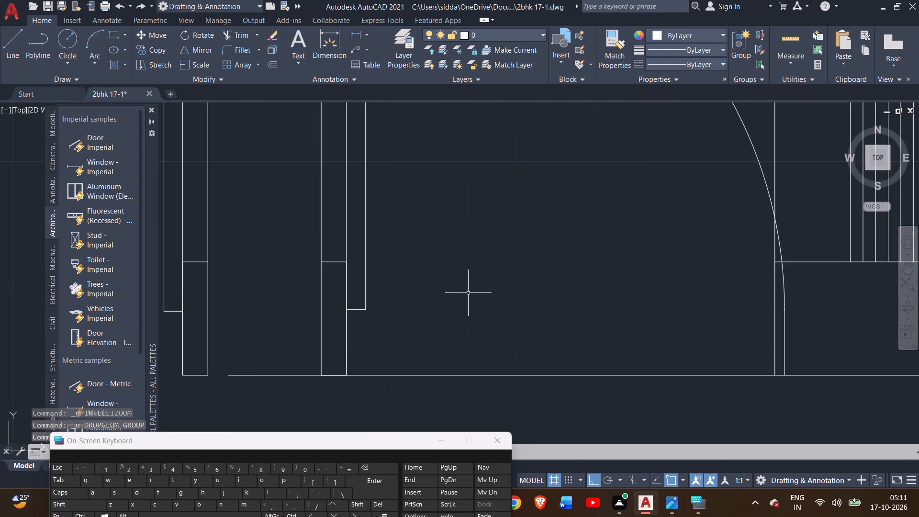
Undo the right door block's move onto the base corner of the 2" jamb facing the right wardrobe.
scroll(299, 330, down, 2)
middle_drag(299, 335, 399, 338)
scroll(368, 360, up, 3)
scroll(357, 317, down, 4)
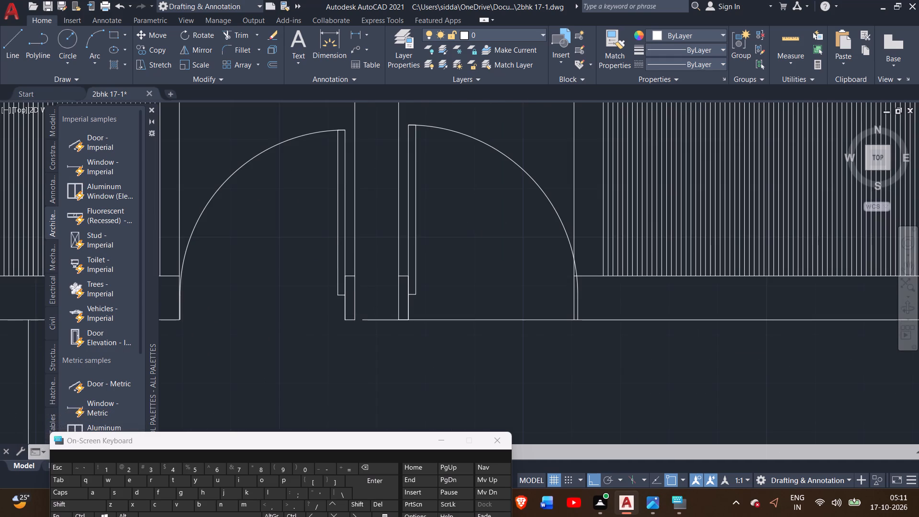
scroll(362, 314, down, 1)
scroll(384, 314, up, 1)
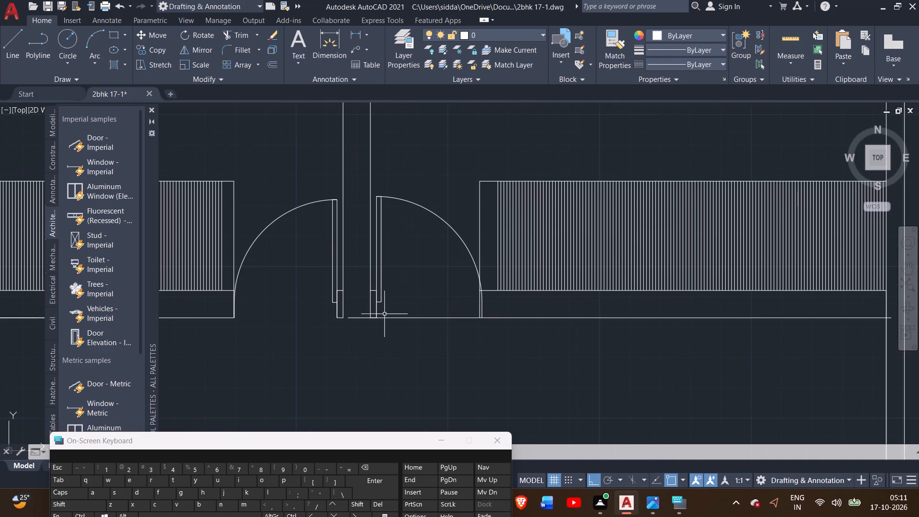
triple_click(384, 318)
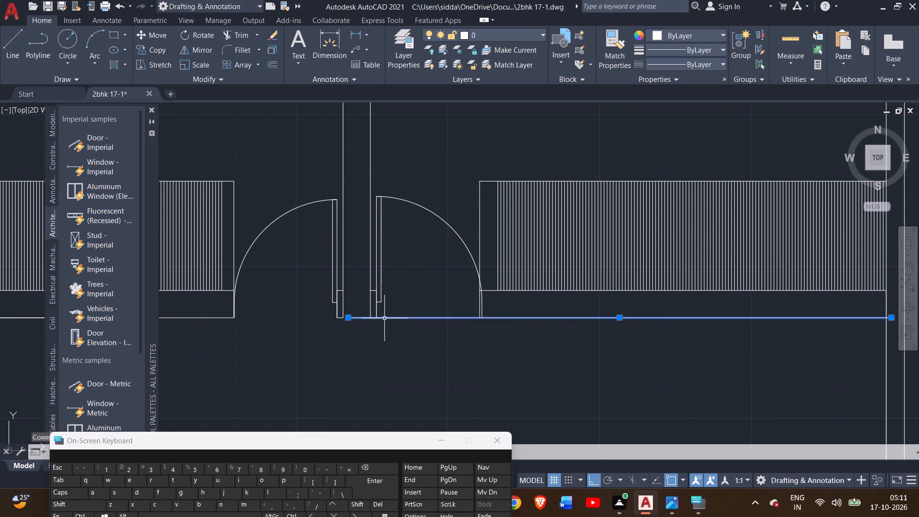
ctrl+click(384, 318)
key(ctrl+z)
ctrl+click(384, 318)
key(ctrl+z)
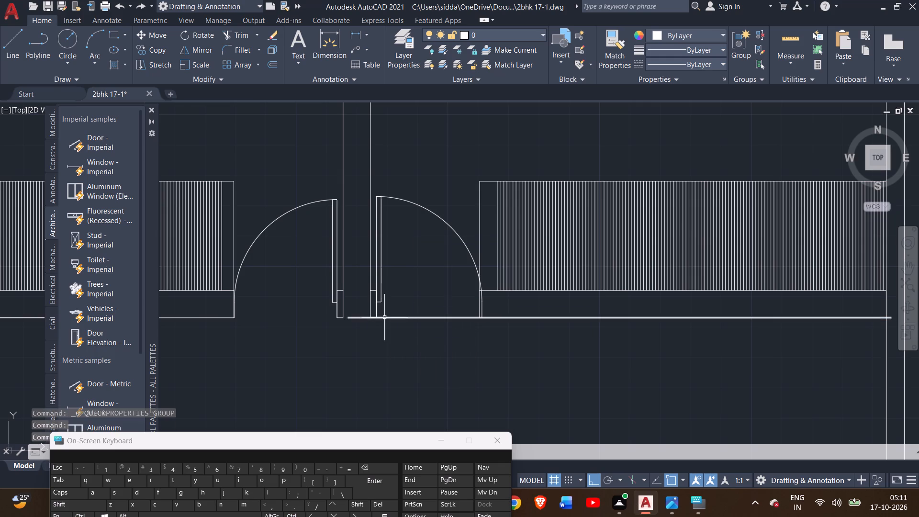
key(ctrl+z)
key(ctrl+z)
key(z)
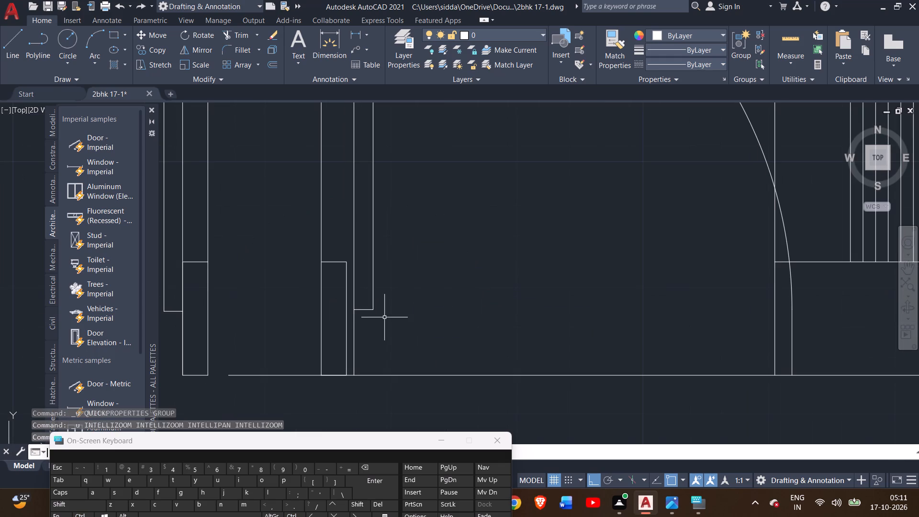
key(ctrl+z)
key(ctrl+z)
ctrl+click(384, 317)
key(ctrl+z)
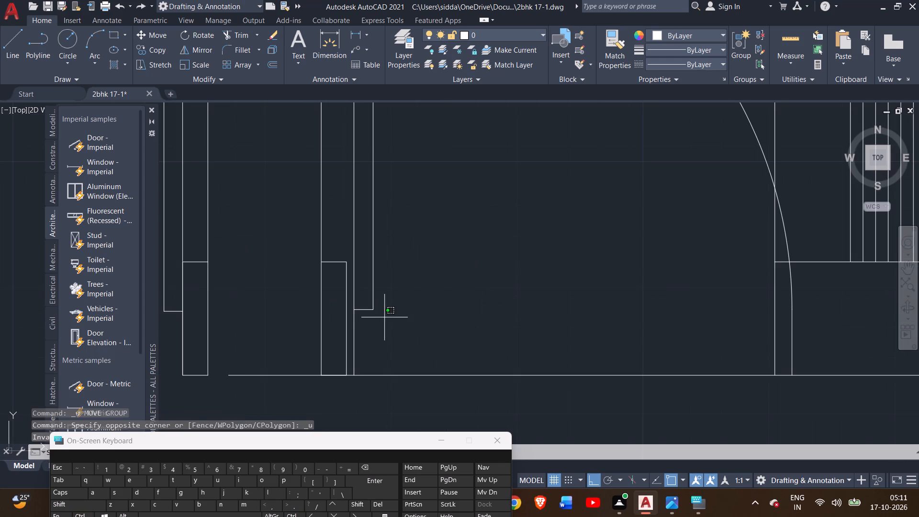
click(384, 317)
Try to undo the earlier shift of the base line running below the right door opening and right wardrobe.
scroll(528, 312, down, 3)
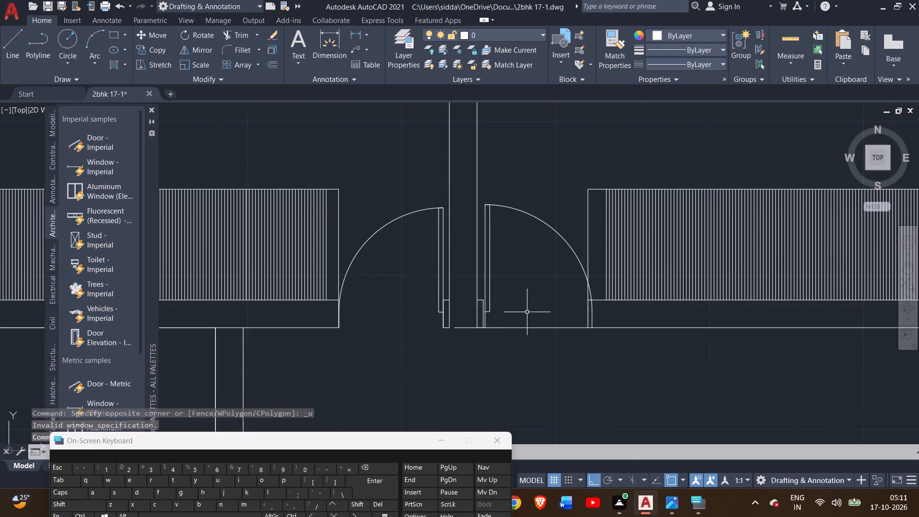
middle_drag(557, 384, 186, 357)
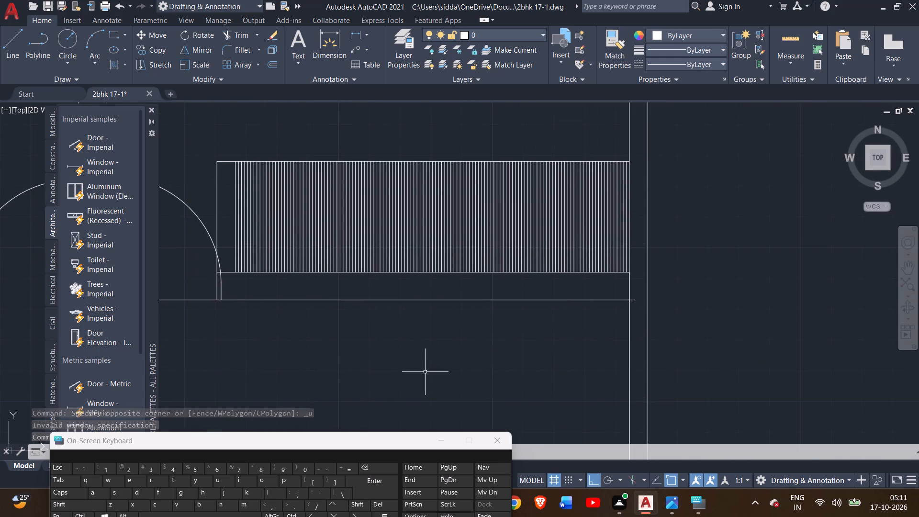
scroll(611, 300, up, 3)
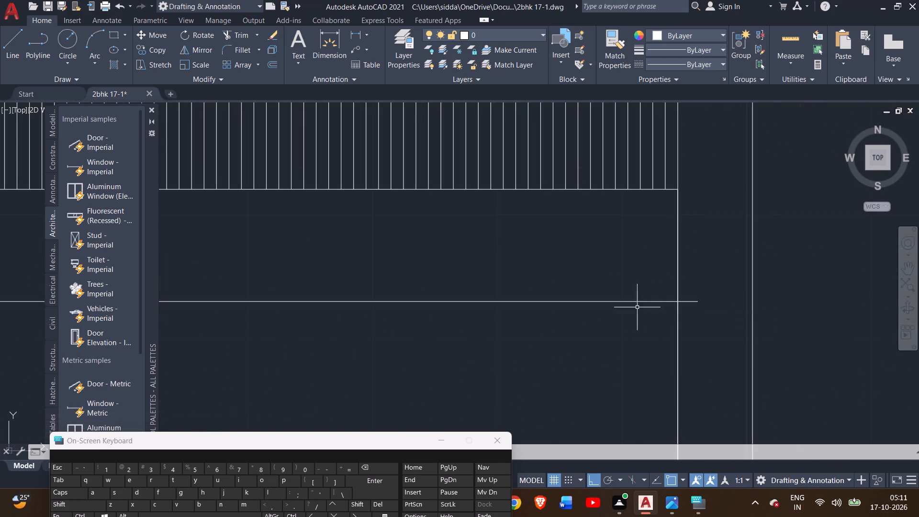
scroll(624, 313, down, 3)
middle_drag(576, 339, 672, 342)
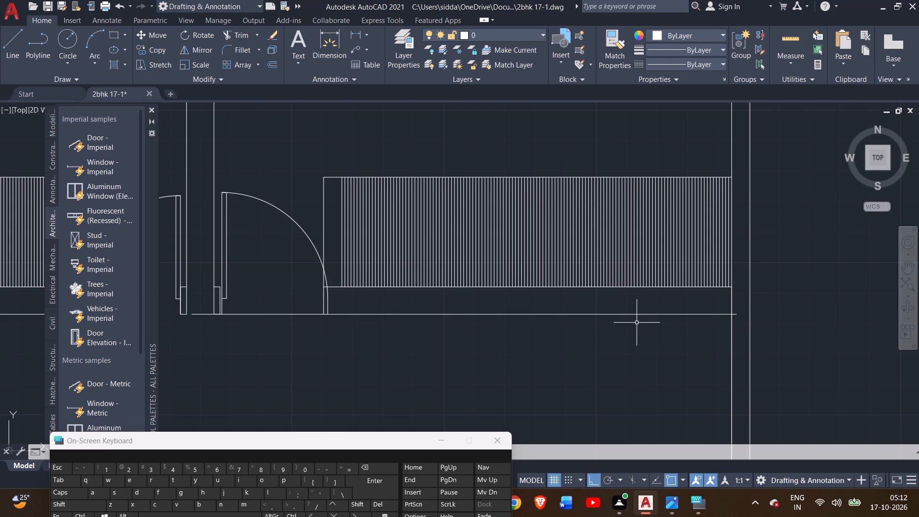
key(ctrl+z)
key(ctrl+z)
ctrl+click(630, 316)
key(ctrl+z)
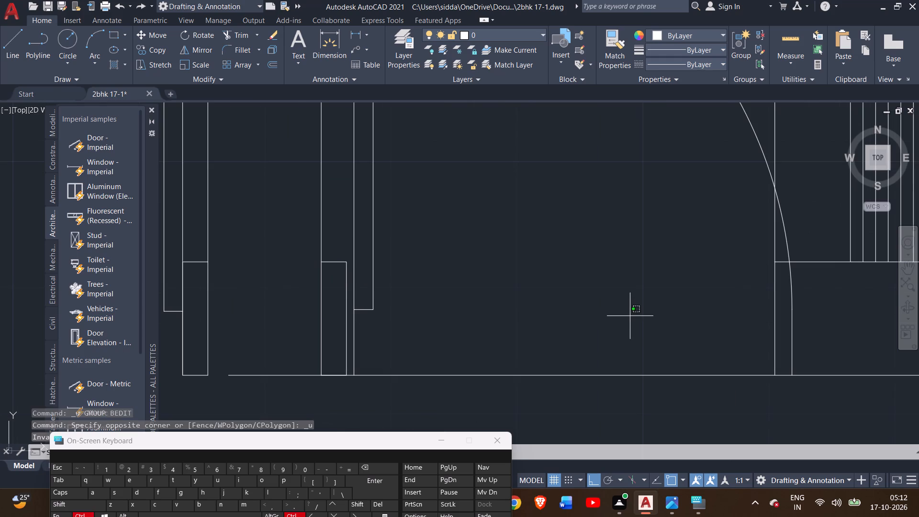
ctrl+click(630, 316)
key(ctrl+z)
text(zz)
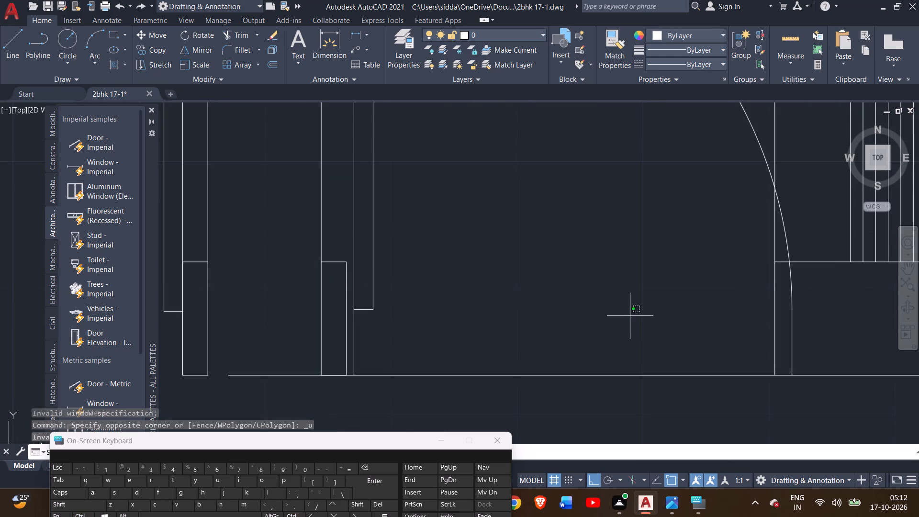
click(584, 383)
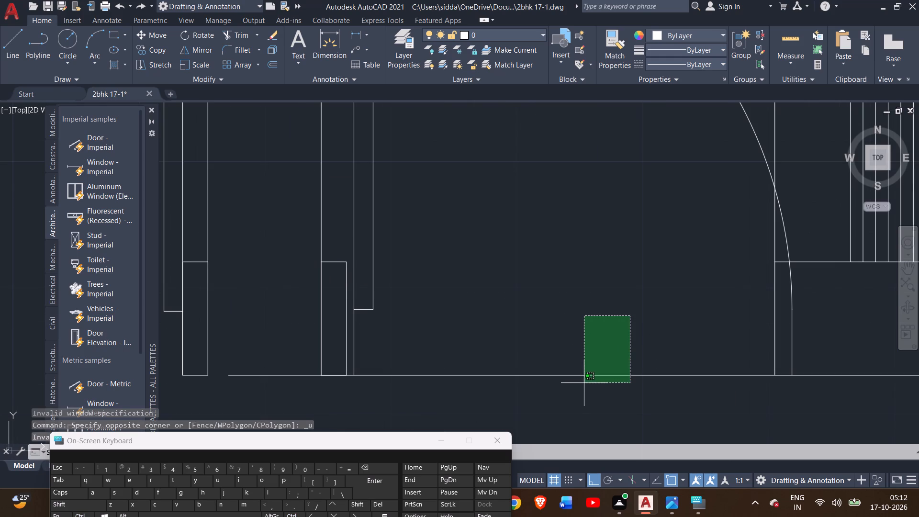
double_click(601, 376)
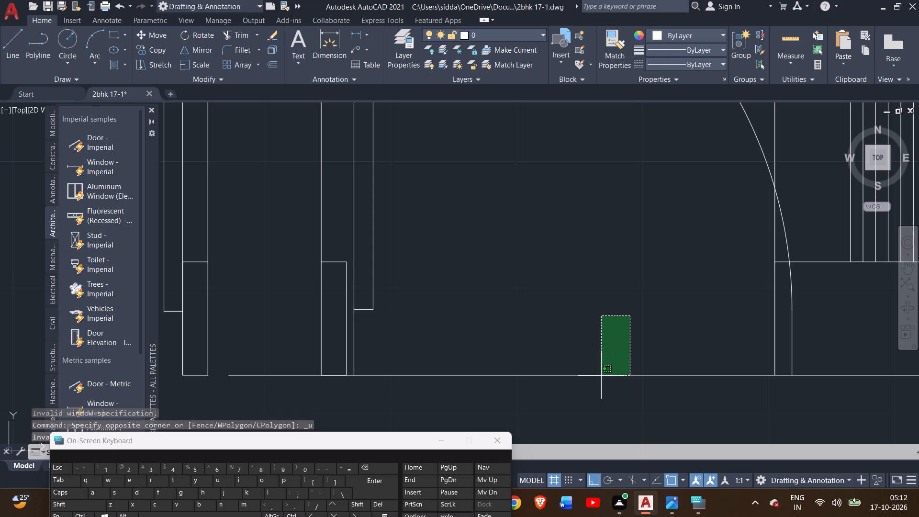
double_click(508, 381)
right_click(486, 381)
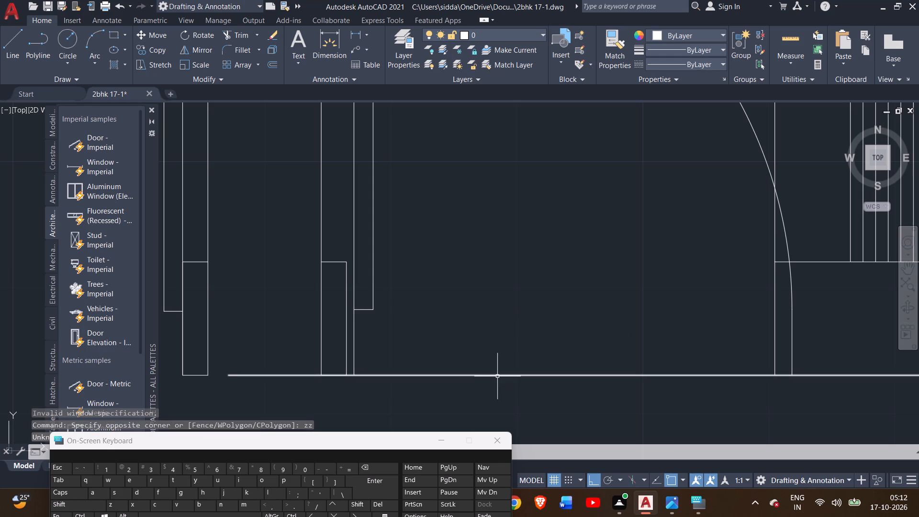
Delete the displaced base line running below the right door opening and right wardrobe.
click(498, 376)
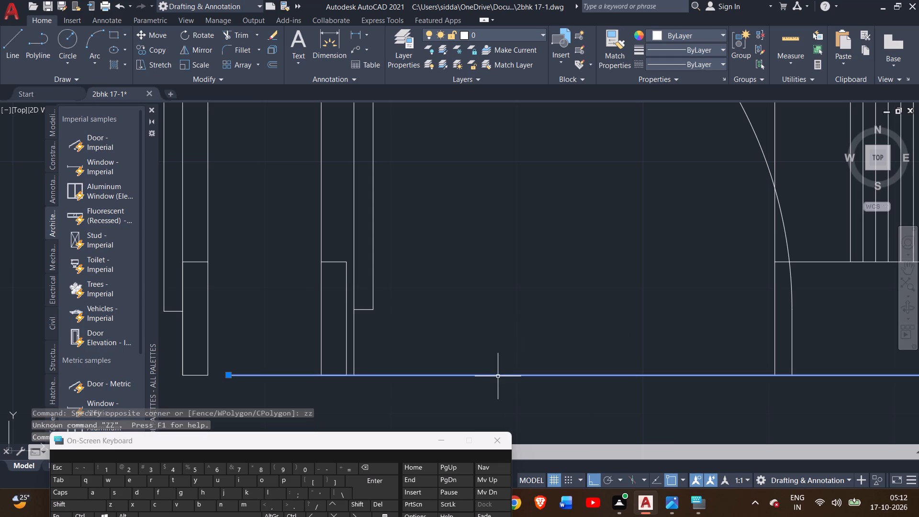
key(Delete)
Draw a horizontal base line from the left door opening's wardrobe-side lower corner across both openings to the right outer wall's inner face.
scroll(489, 376, down, 2)
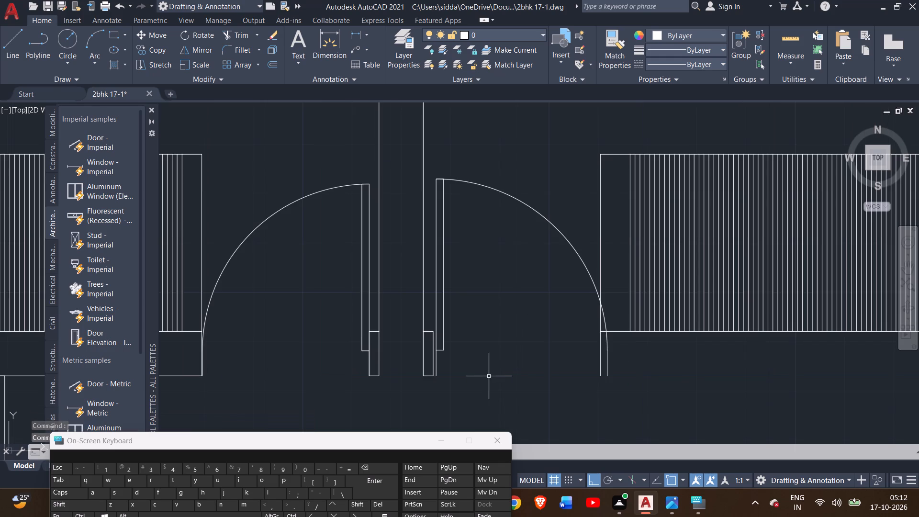
scroll(487, 375, down, 2)
middle_drag(487, 375, 465, 333)
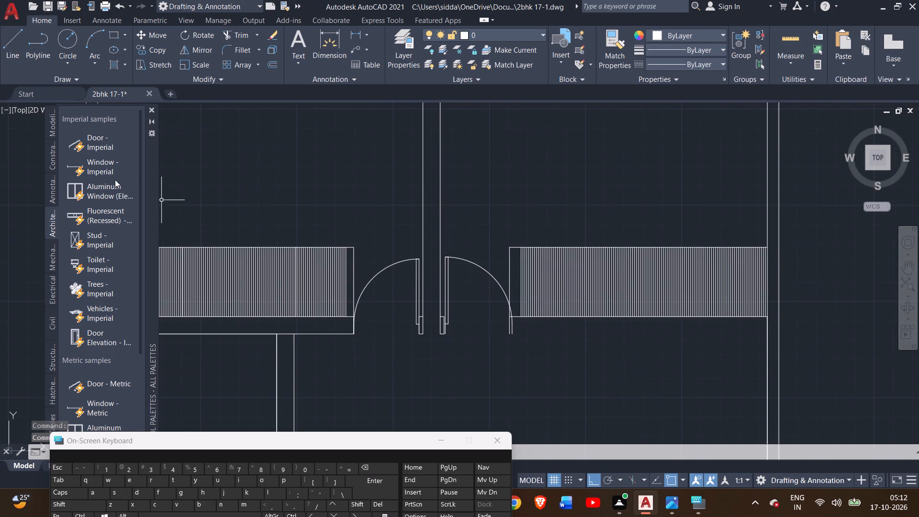
click(12, 47)
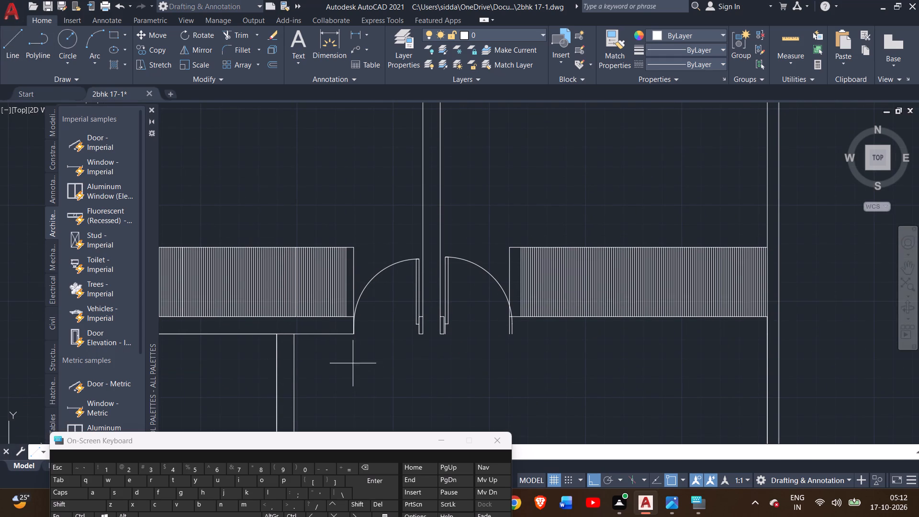
scroll(348, 337, up, 2)
click(358, 327)
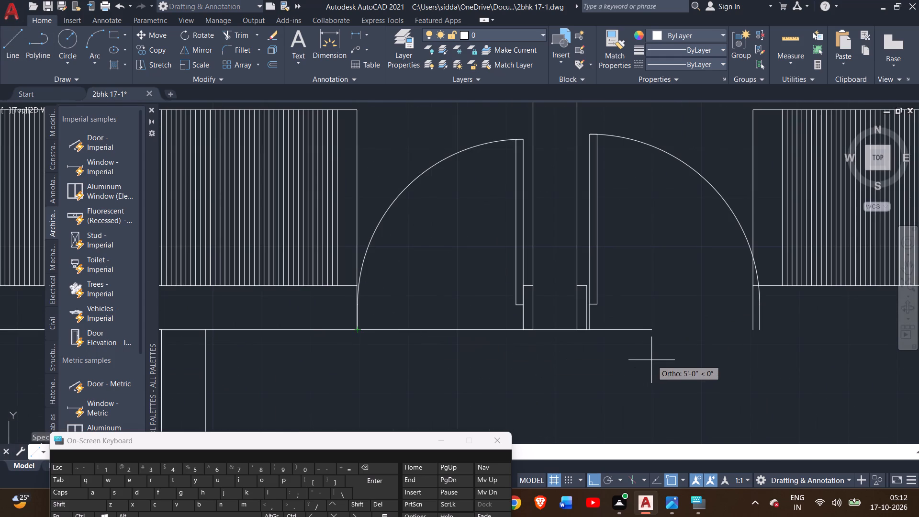
scroll(651, 360, down, 2)
middle_drag(651, 360, 361, 315)
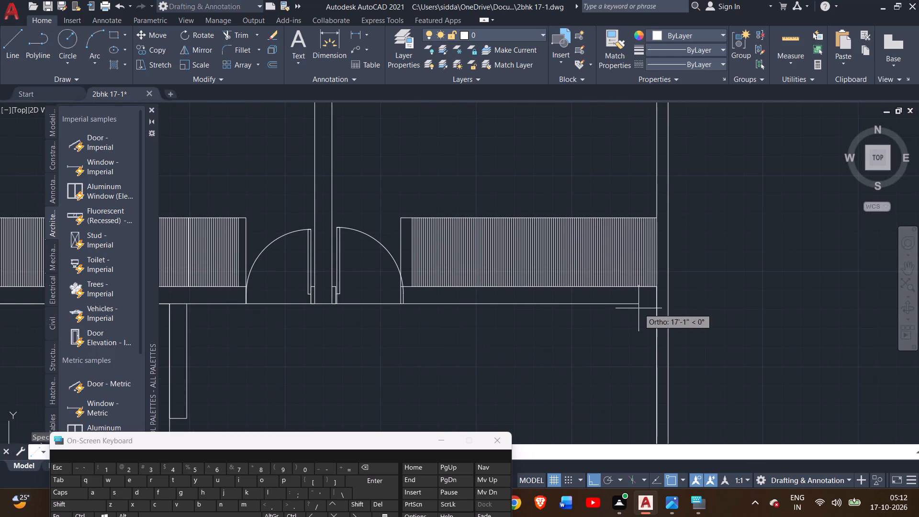
click(657, 304)
right_click(644, 305)
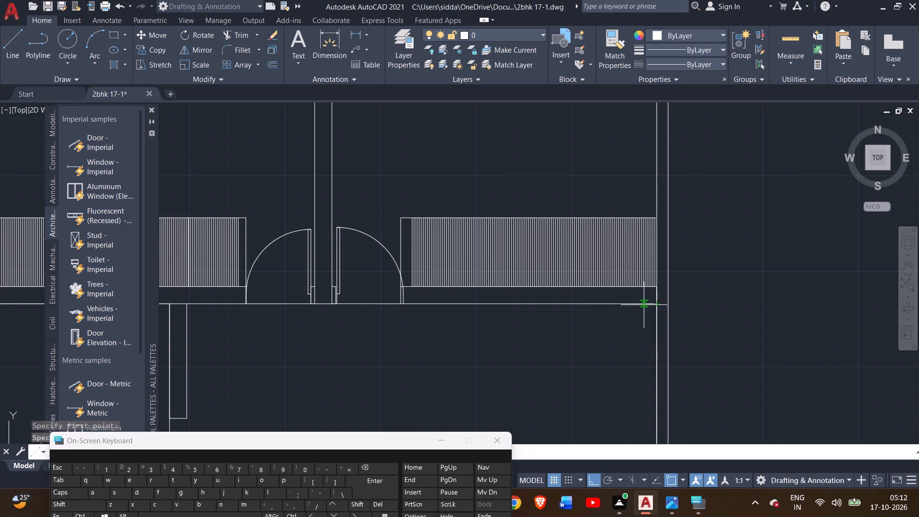
click(661, 310)
Move the right door block by its lower hinge-side end onto the base corner of the 2" jamb beside the central wall.
scroll(500, 346, down, 1)
middle_drag(497, 346, 614, 360)
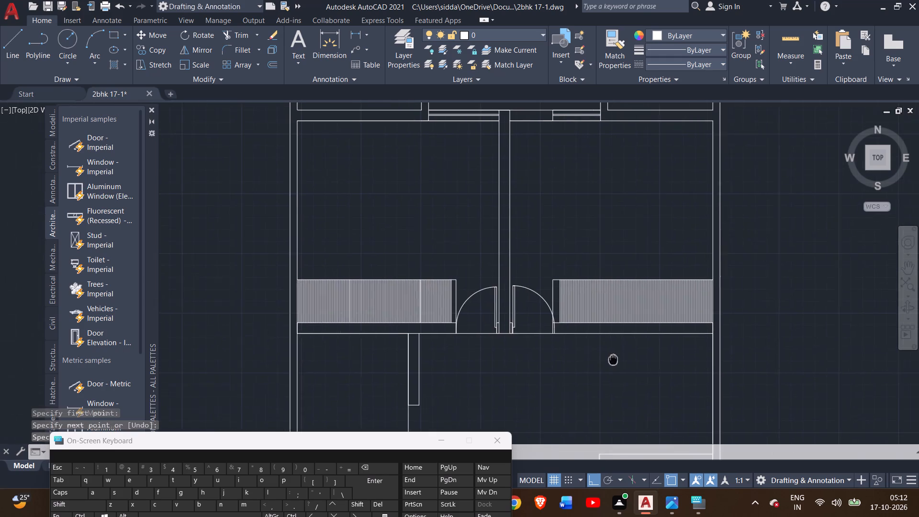
middle_drag(614, 360, 617, 360)
scroll(497, 329, up, 3)
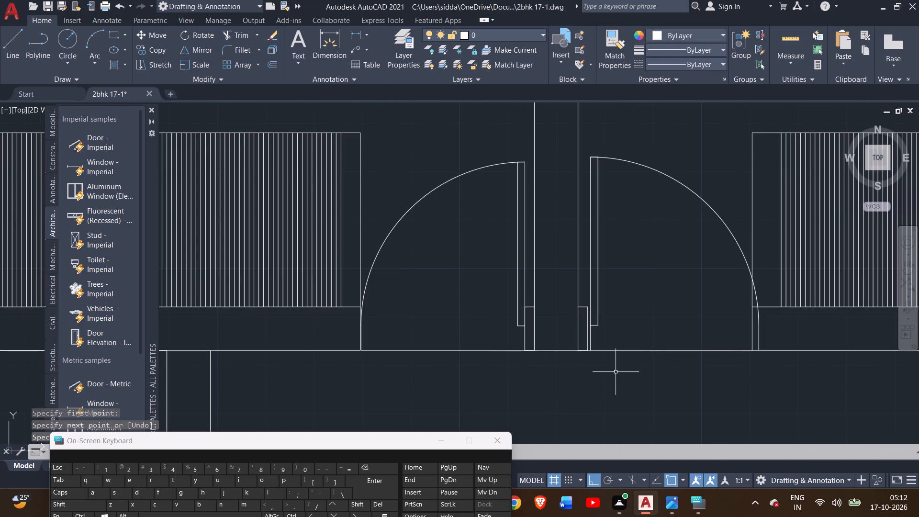
scroll(612, 347, up, 2)
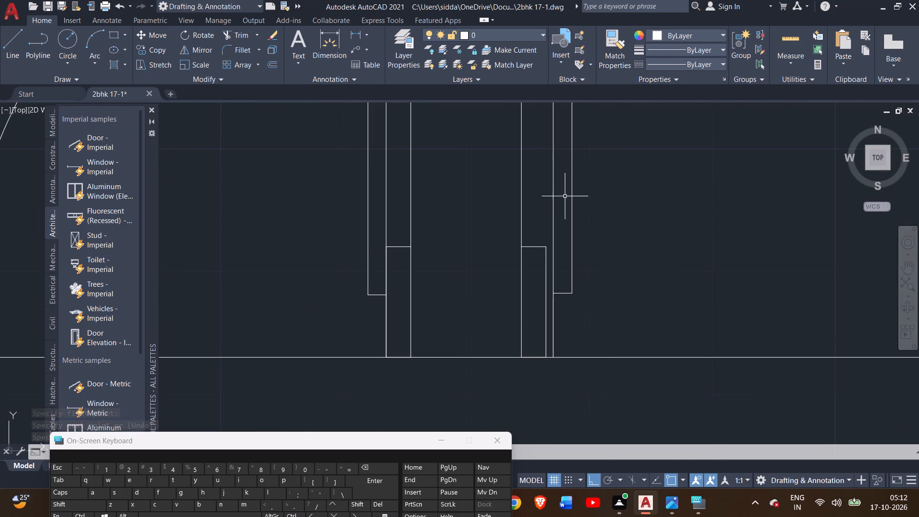
click(571, 194)
scroll(557, 350, up, 2)
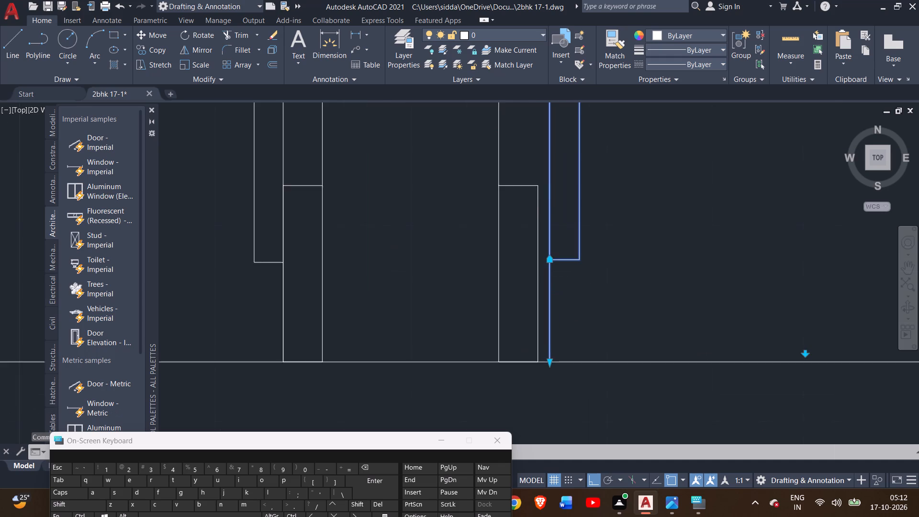
scroll(585, 363, down, 1)
middle_drag(577, 359, 570, 359)
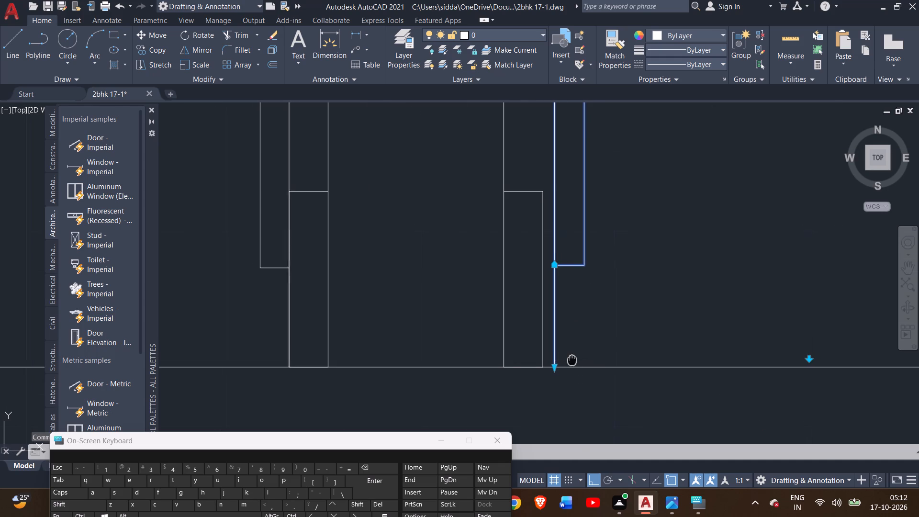
middle_drag(570, 359, 495, 318)
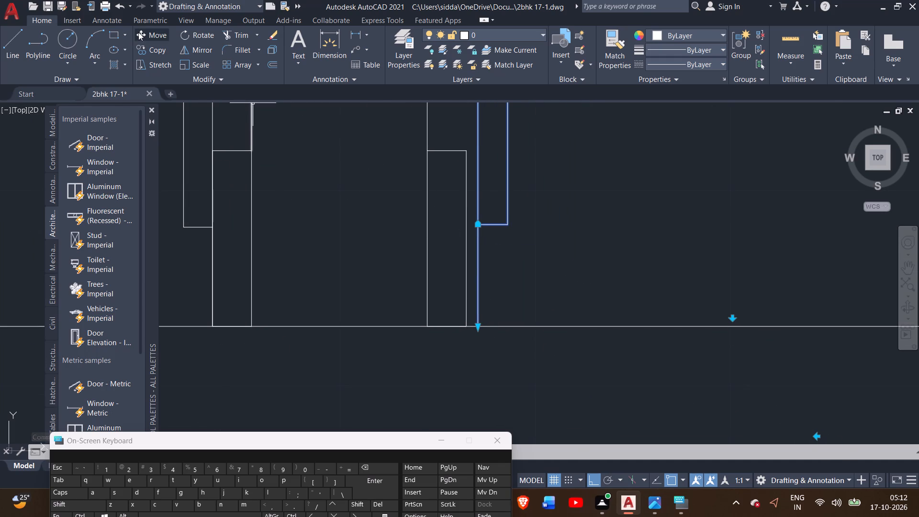
click(138, 32)
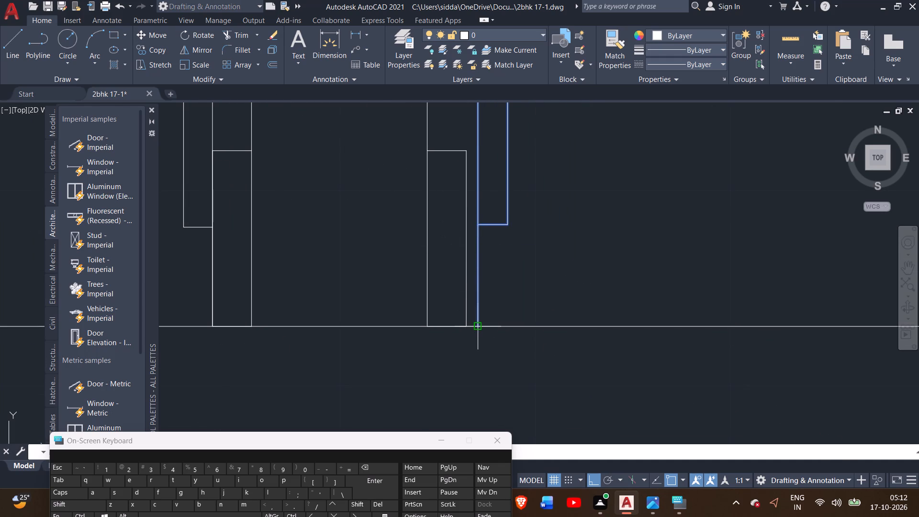
drag(474, 324, 464, 326)
click(464, 326)
scroll(445, 360, down, 3)
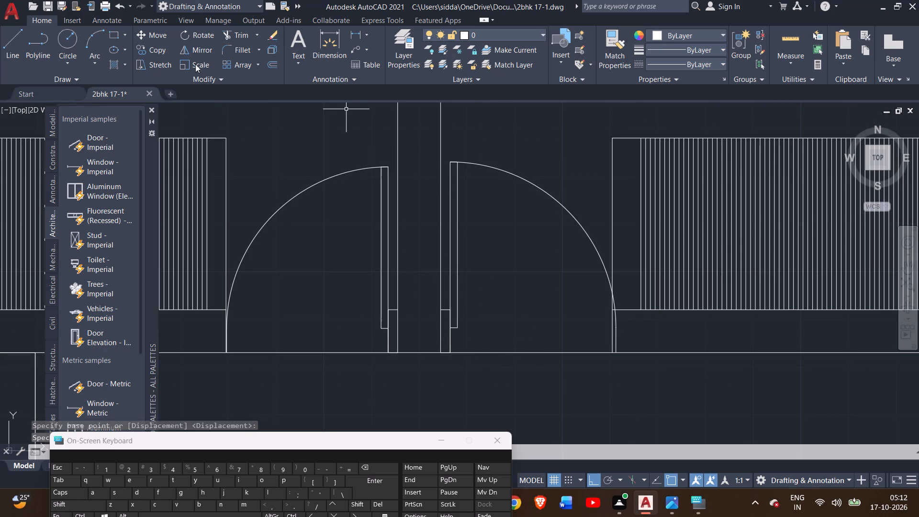
Scale the right door block about its hinge-side base corner until its swing ends at the right wardrobe's edge of the opening.
double_click(195, 64)
scroll(449, 334, up, 2)
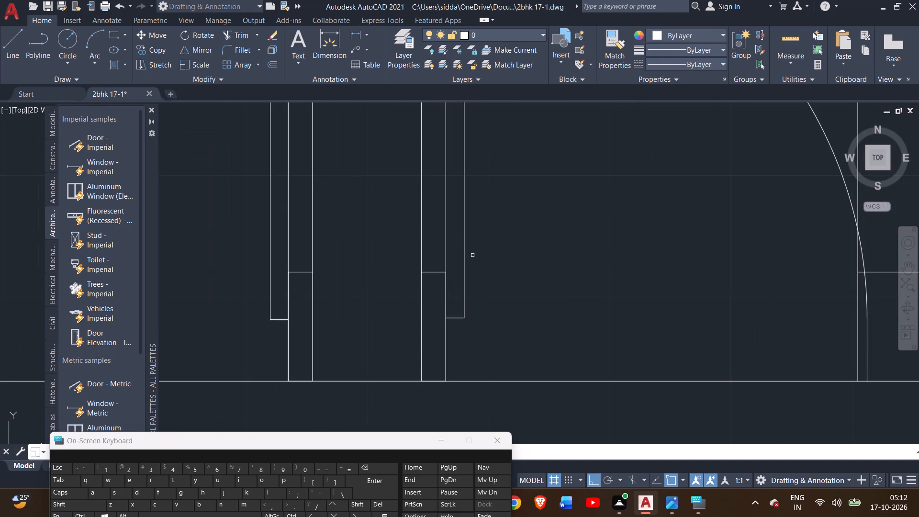
double_click(464, 236)
right_click(464, 236)
right_click(464, 236)
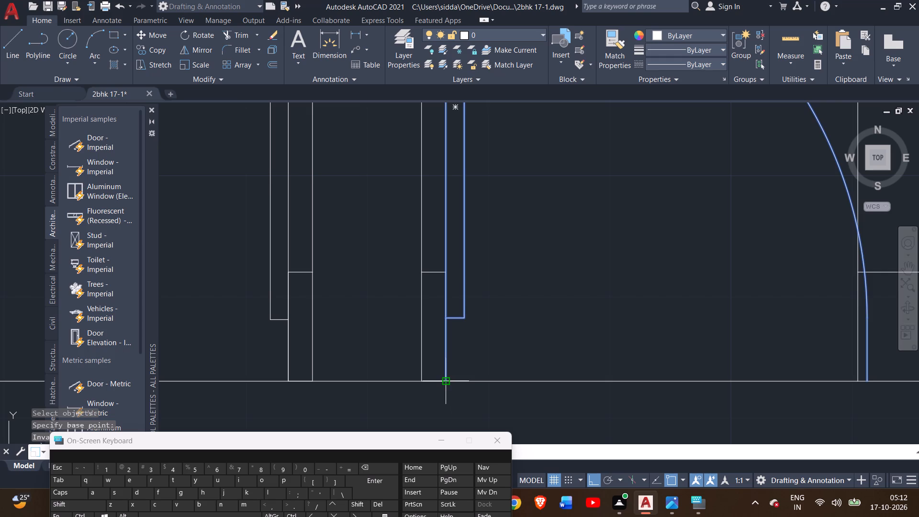
drag(448, 380, 646, 356)
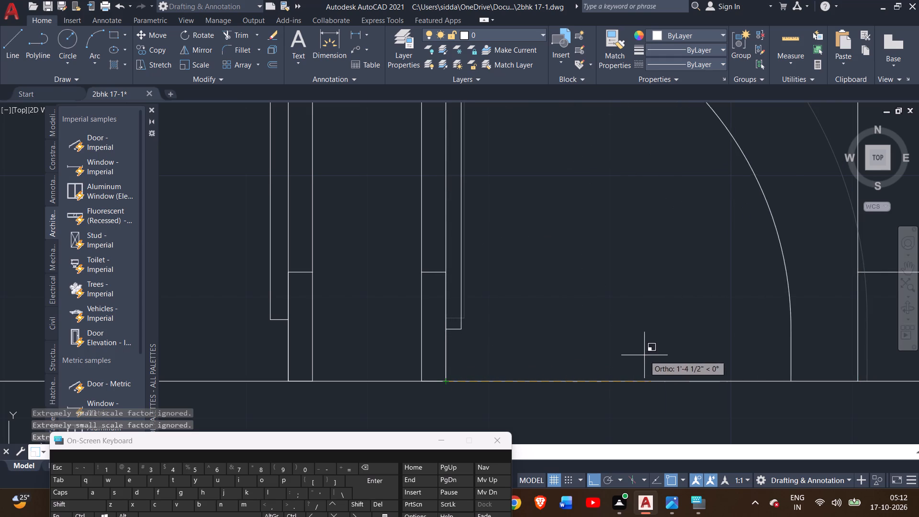
drag(646, 356, 681, 347)
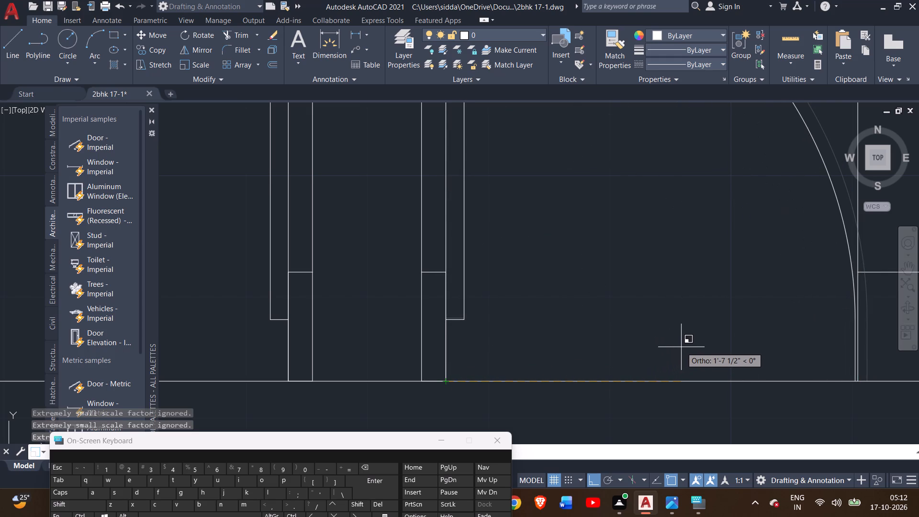
drag(681, 347, 683, 346)
triple_click(683, 346)
click(685, 346)
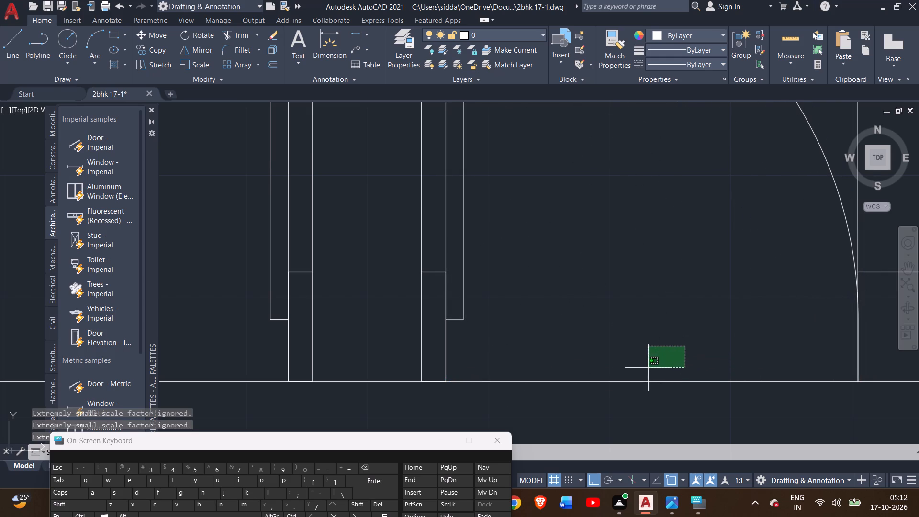
scroll(648, 368, down, 2)
click(661, 334)
scroll(643, 410, down, 1)
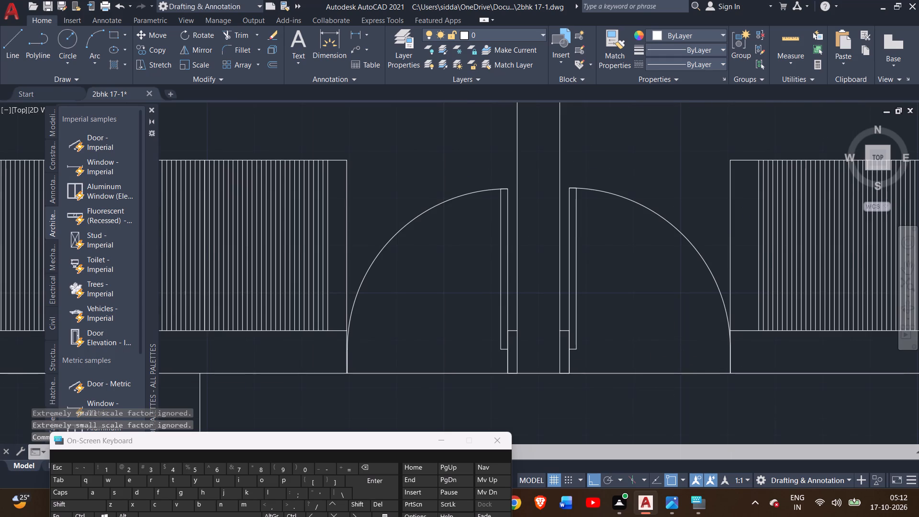
Examine the two fitted bedroom doors and the remaining wall openings in the lower part of the plan.
scroll(643, 410, down, 1)
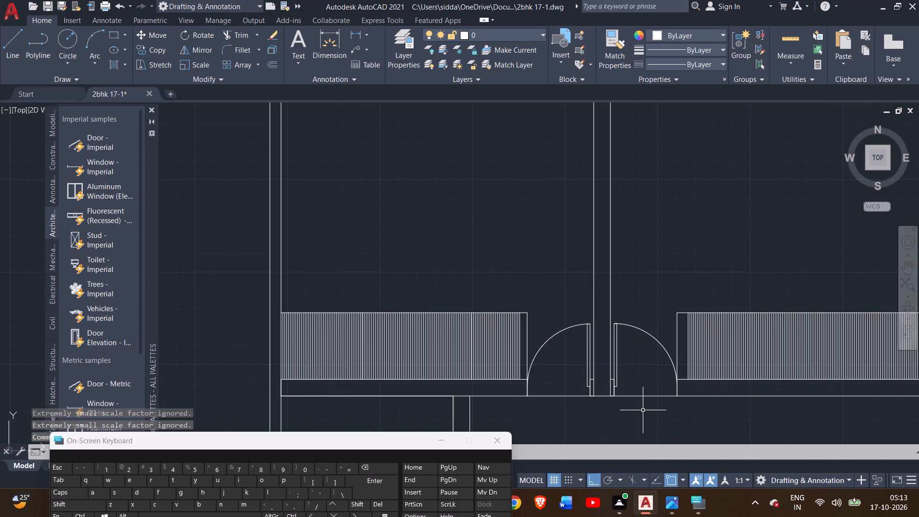
scroll(643, 410, up, 2)
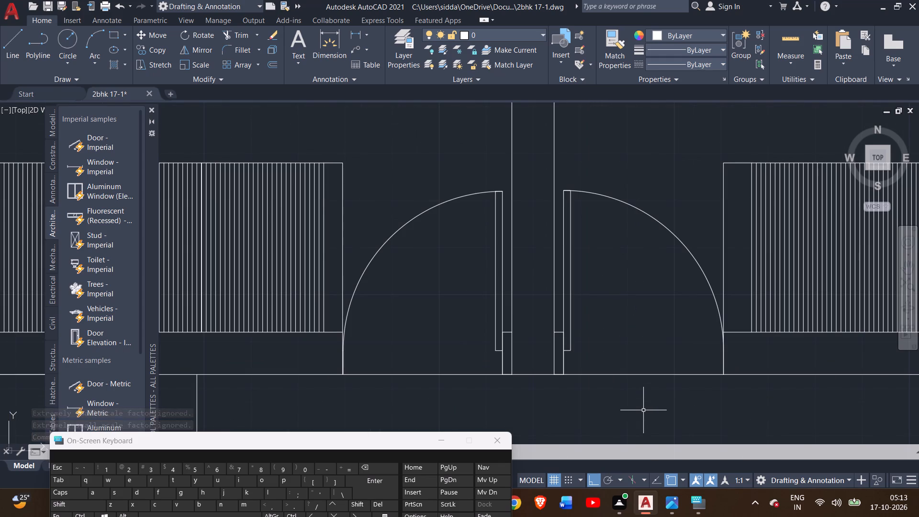
scroll(643, 415, down, 2)
scroll(575, 425, down, 2)
middle_drag(575, 413, 575, 413)
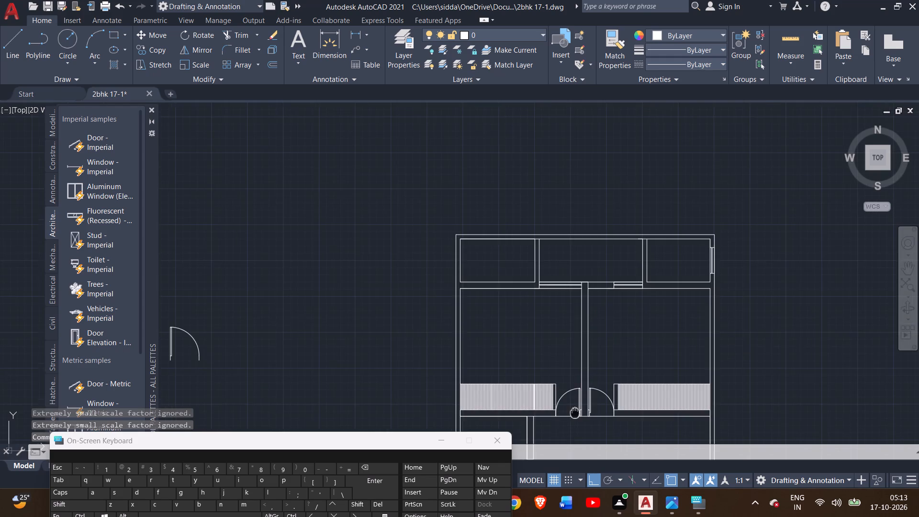
middle_drag(575, 413, 542, 251)
middle_click(522, 260)
middle_drag(539, 304, 539, 259)
scroll(564, 336, up, 1)
middle_drag(564, 336, 571, 280)
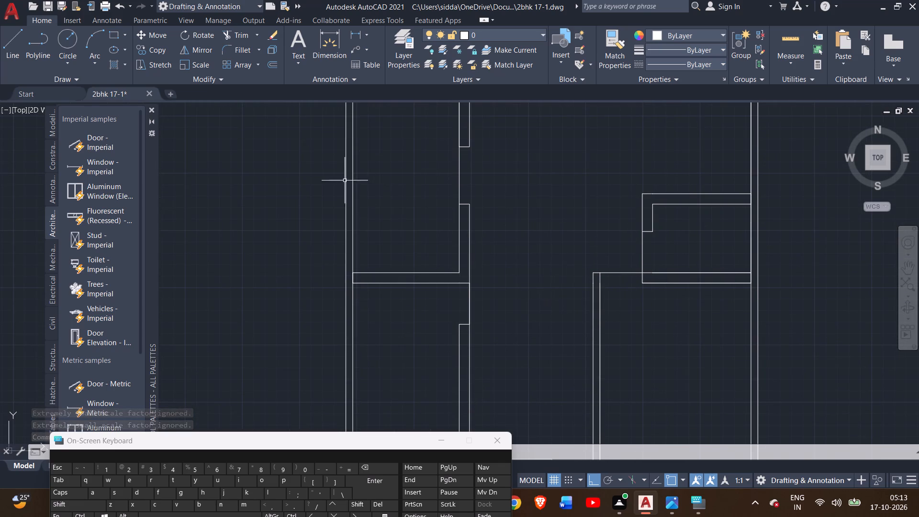
scroll(403, 268, down, 1)
middle_drag(469, 190, 480, 314)
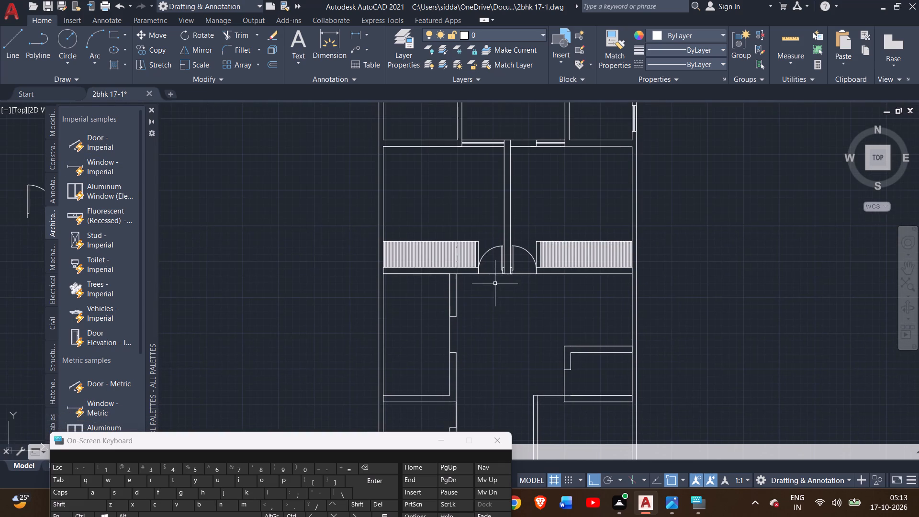
Flip the swing direction of the spare door block nearer the plan so it opens downward.
middle_drag(264, 262, 523, 341)
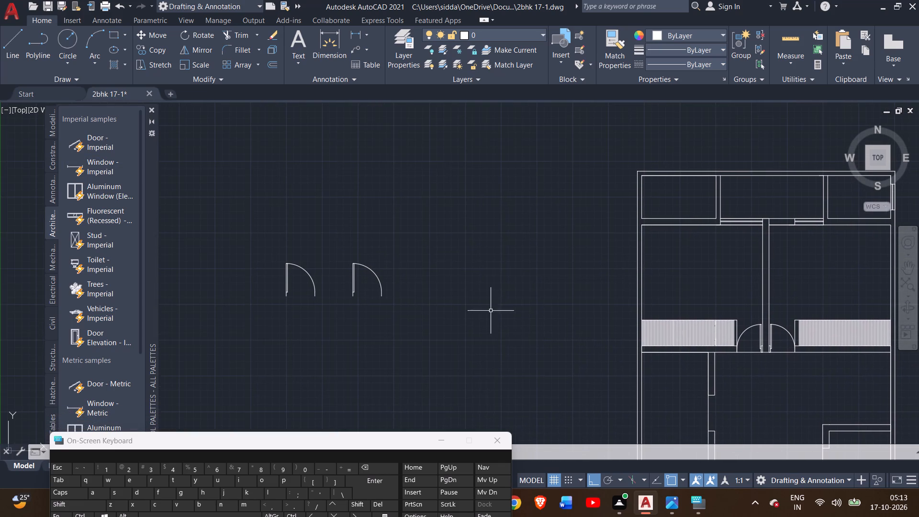
drag(368, 236, 389, 380)
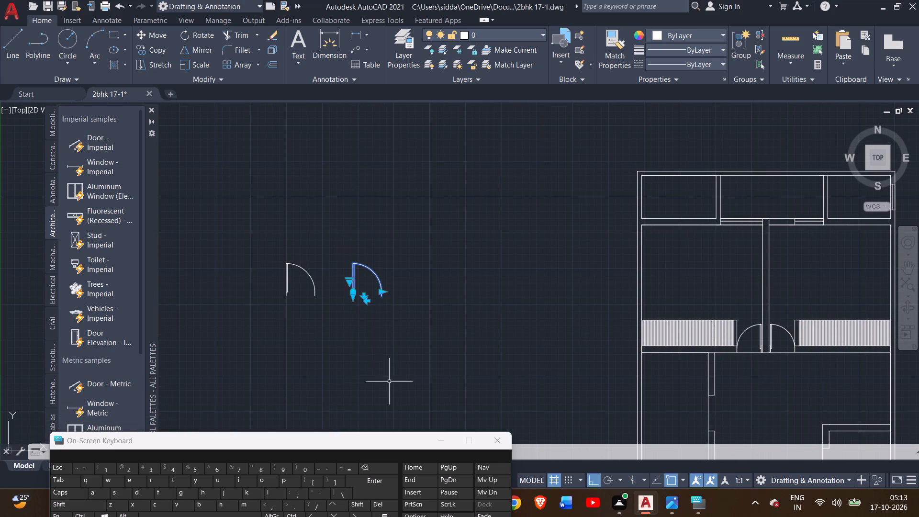
scroll(370, 287, up, 2)
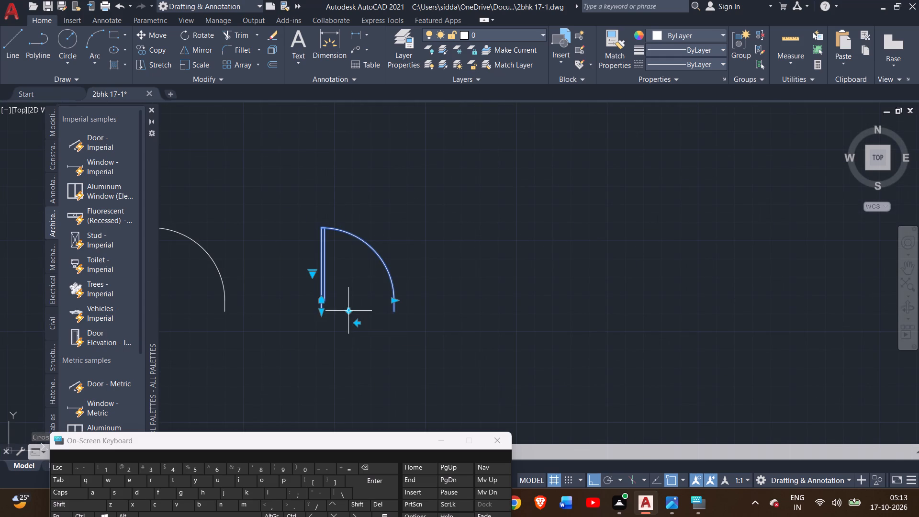
double_click(351, 313)
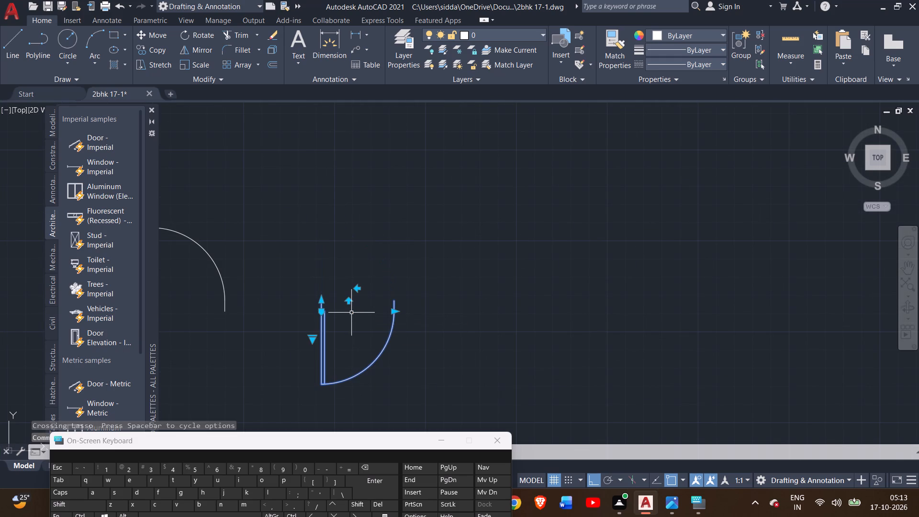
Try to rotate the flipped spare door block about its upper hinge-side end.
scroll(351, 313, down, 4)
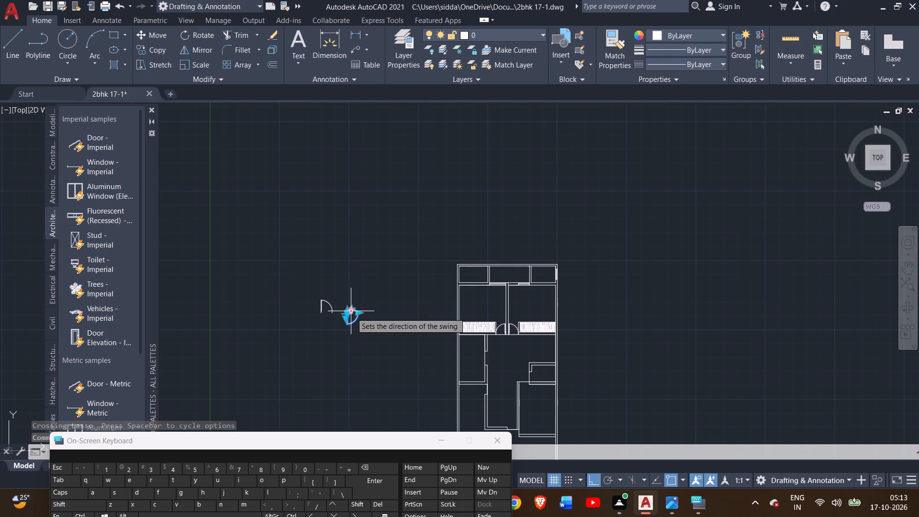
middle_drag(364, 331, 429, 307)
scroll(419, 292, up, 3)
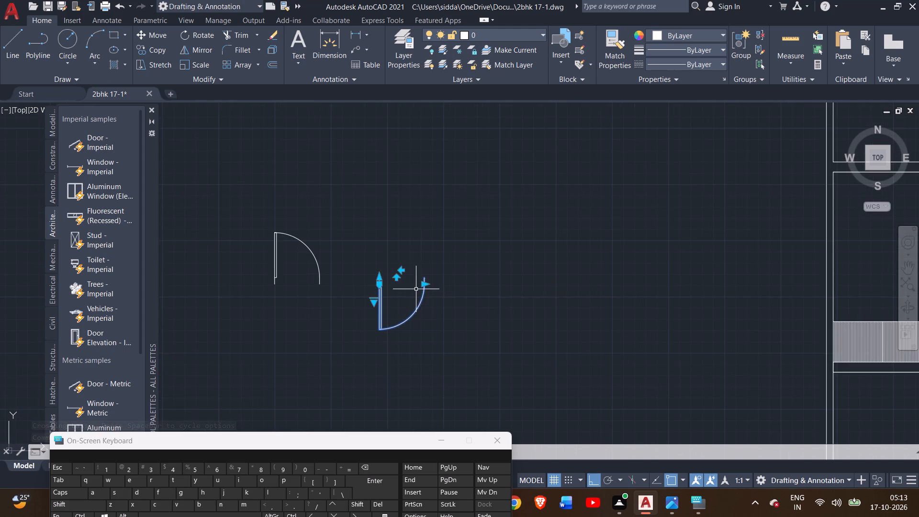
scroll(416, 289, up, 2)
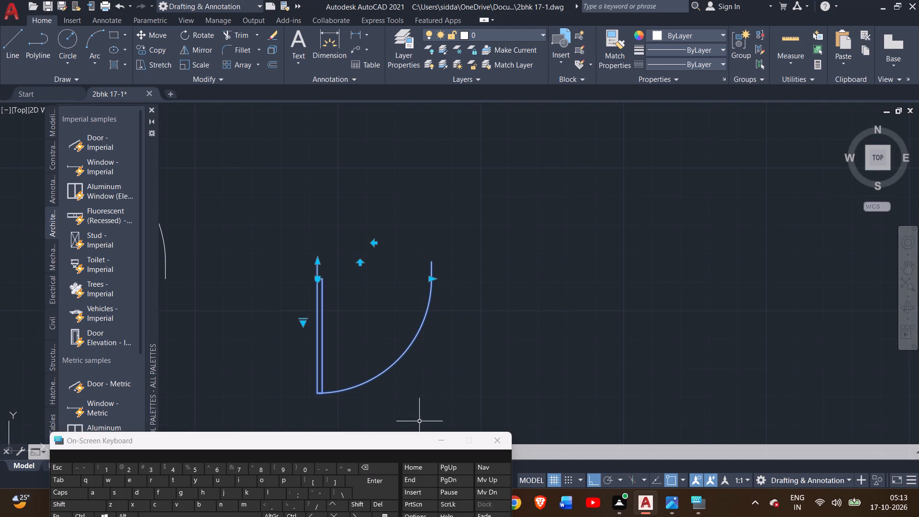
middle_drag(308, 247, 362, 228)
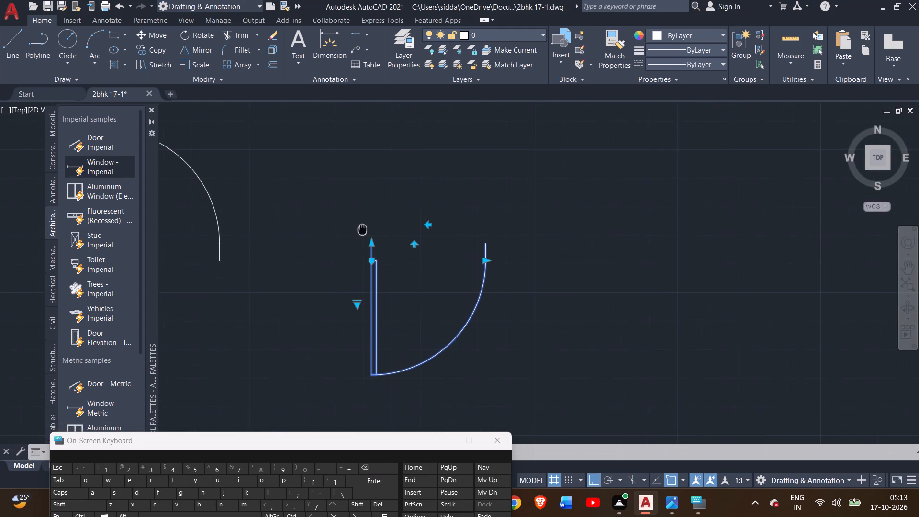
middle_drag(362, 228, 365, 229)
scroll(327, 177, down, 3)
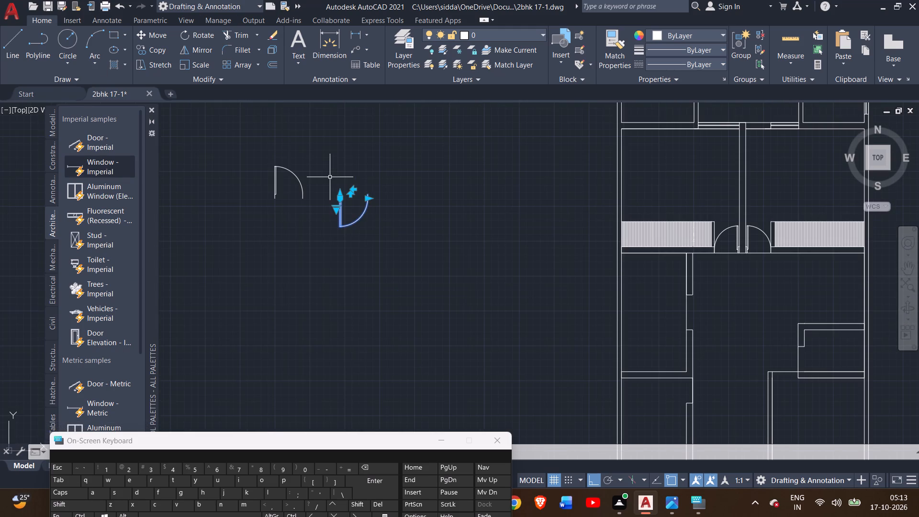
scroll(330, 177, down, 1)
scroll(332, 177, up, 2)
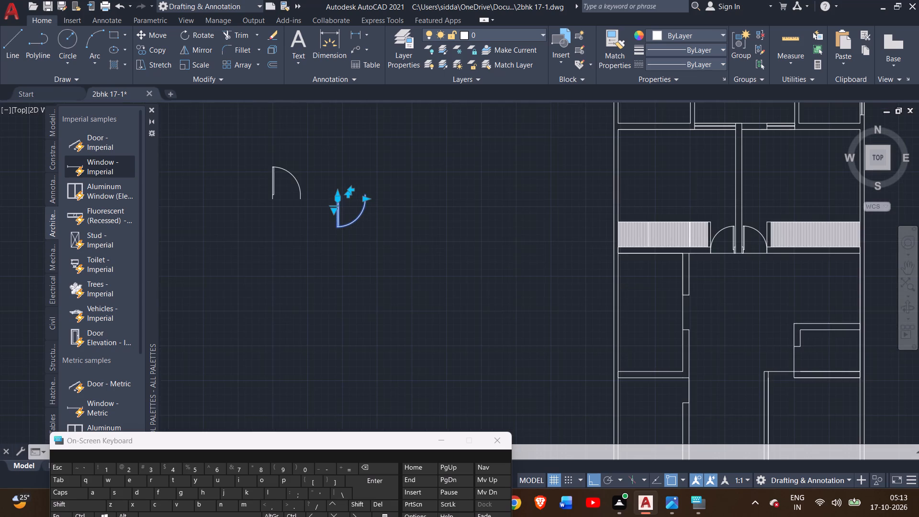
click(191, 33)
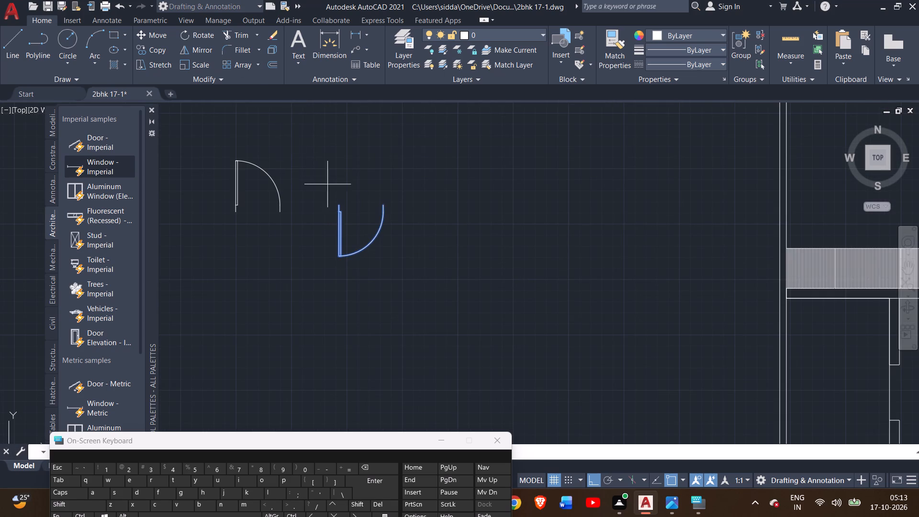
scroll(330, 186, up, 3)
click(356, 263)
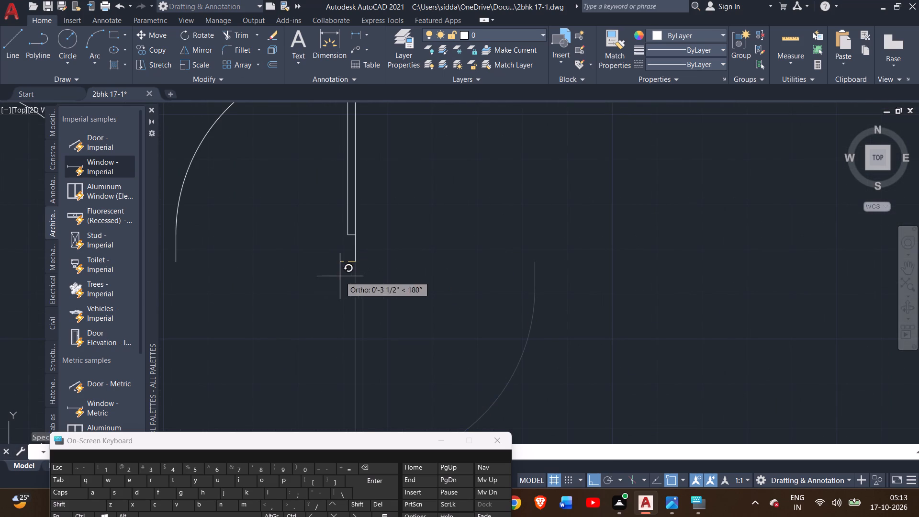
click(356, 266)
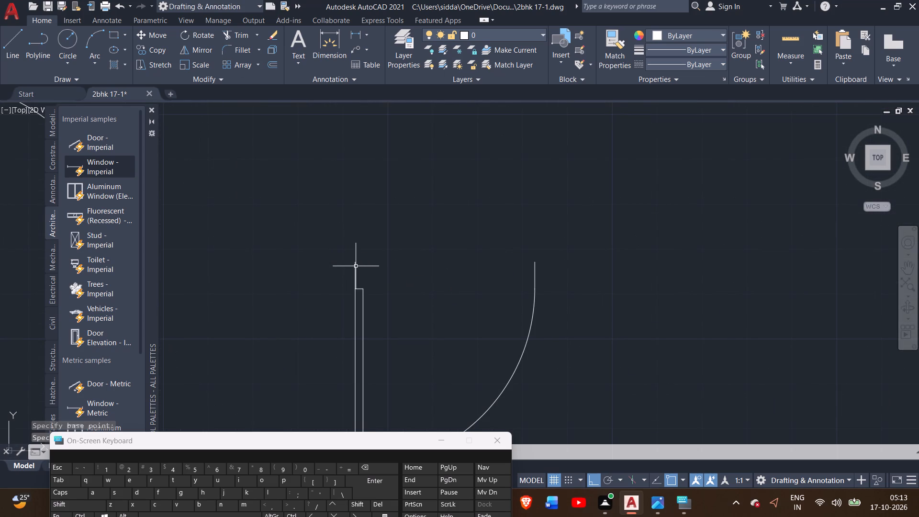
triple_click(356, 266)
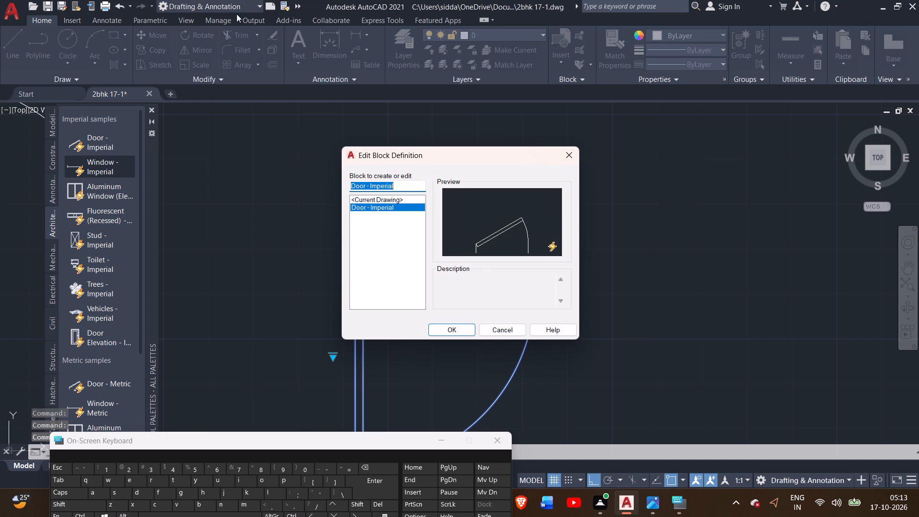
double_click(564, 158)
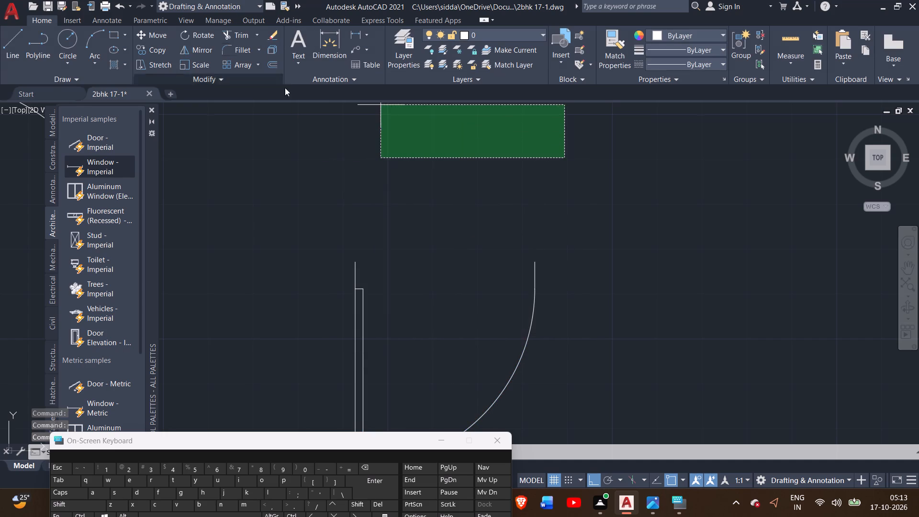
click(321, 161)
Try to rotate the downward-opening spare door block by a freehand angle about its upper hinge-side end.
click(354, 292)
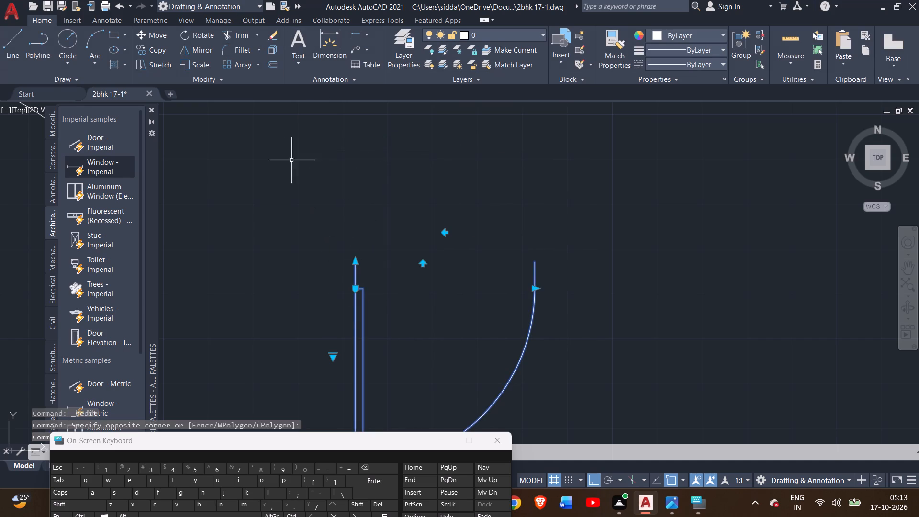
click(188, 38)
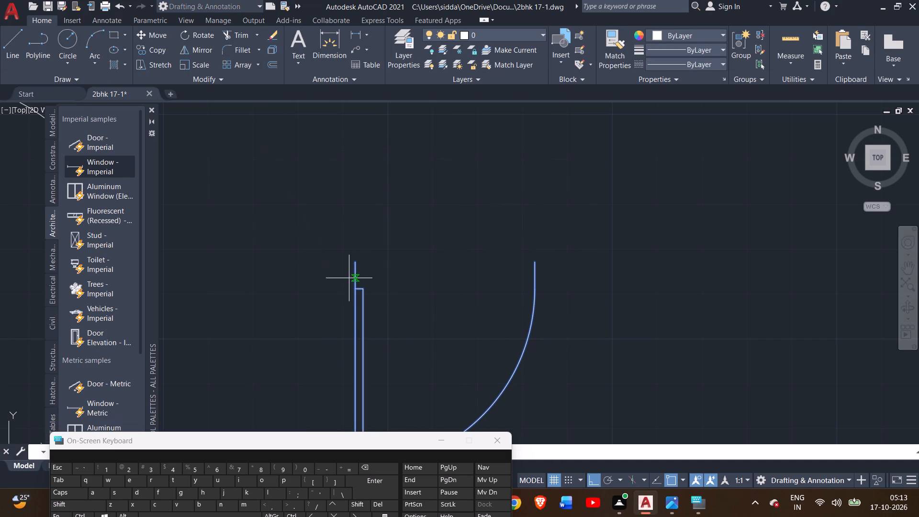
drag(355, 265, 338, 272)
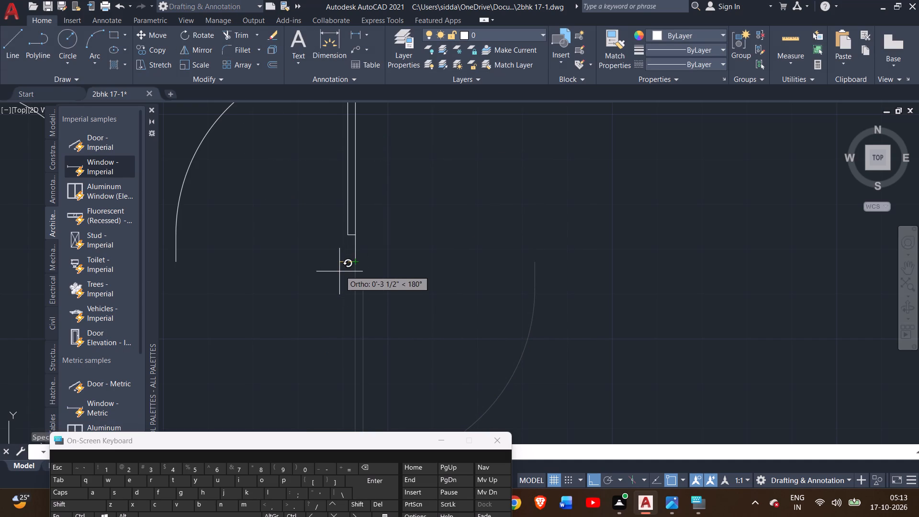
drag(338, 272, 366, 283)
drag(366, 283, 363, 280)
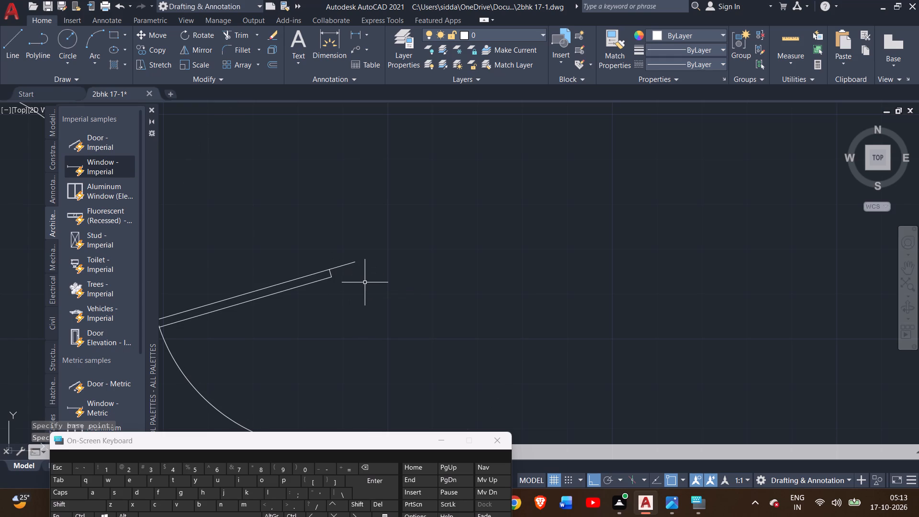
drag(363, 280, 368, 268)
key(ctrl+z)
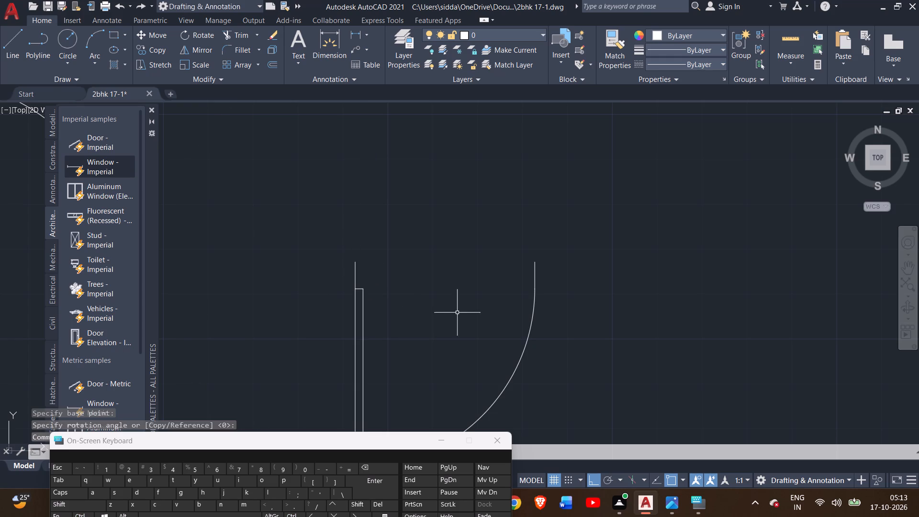
Rotate the downward-opening spare door block 90° clockwise about its upper hinge-side end so its leaf lies horizontal.
middle_drag(424, 302, 432, 224)
drag(407, 182, 397, 175)
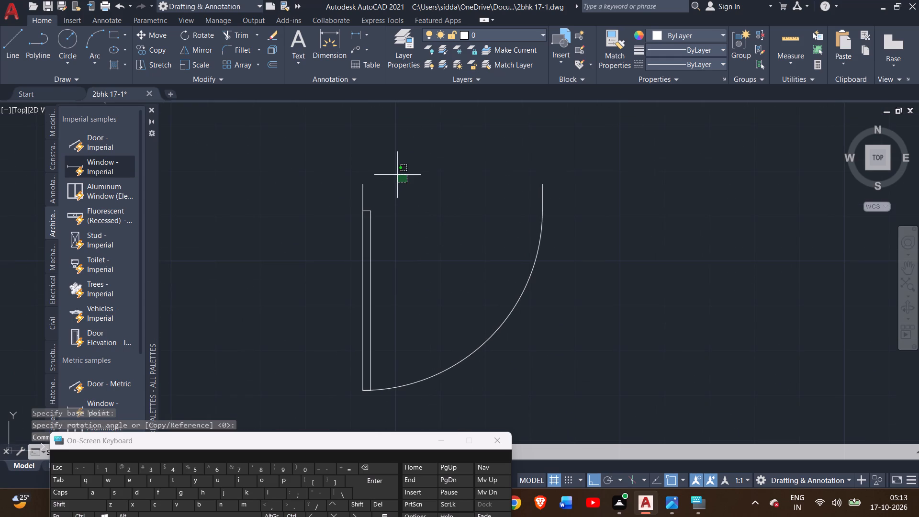
drag(397, 175, 410, 406)
click(410, 406)
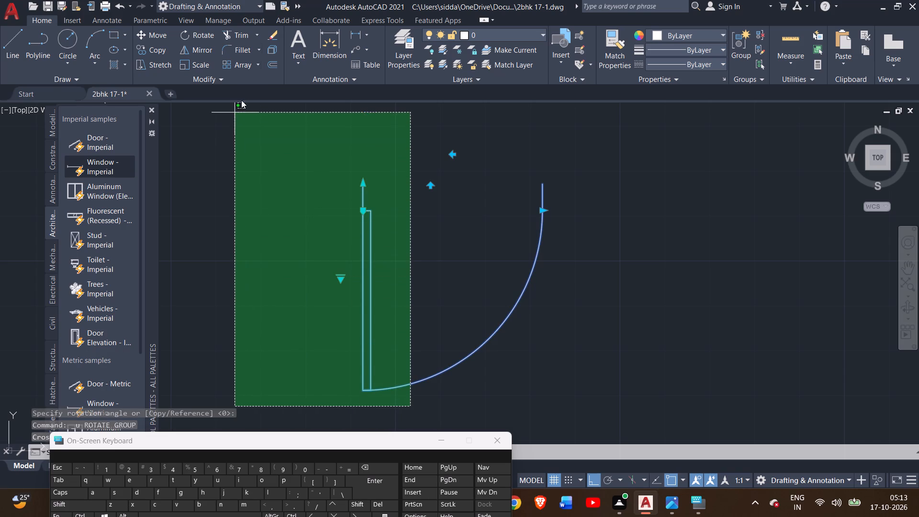
double_click(281, 181)
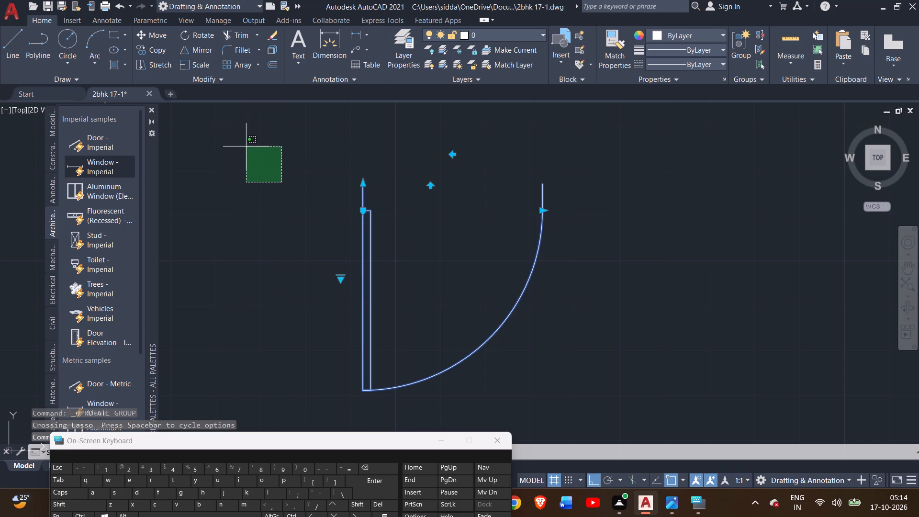
click(247, 151)
click(203, 33)
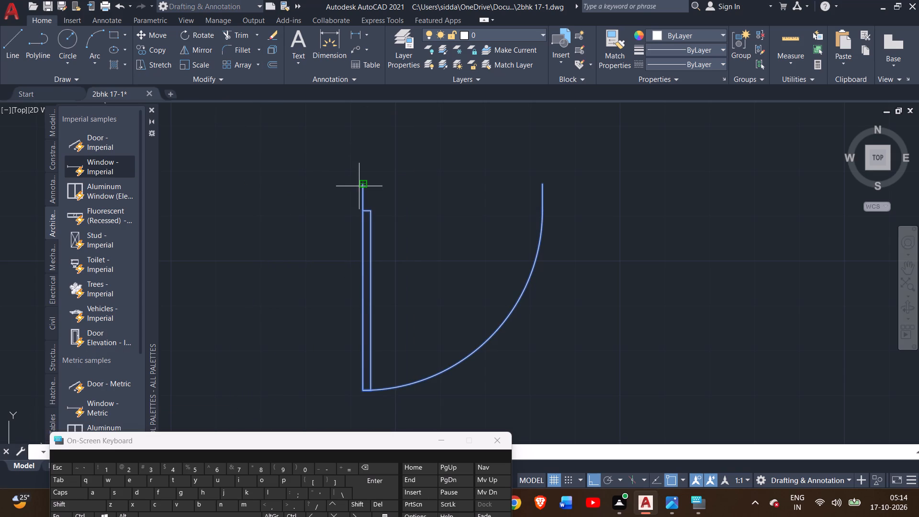
drag(361, 186, 355, 190)
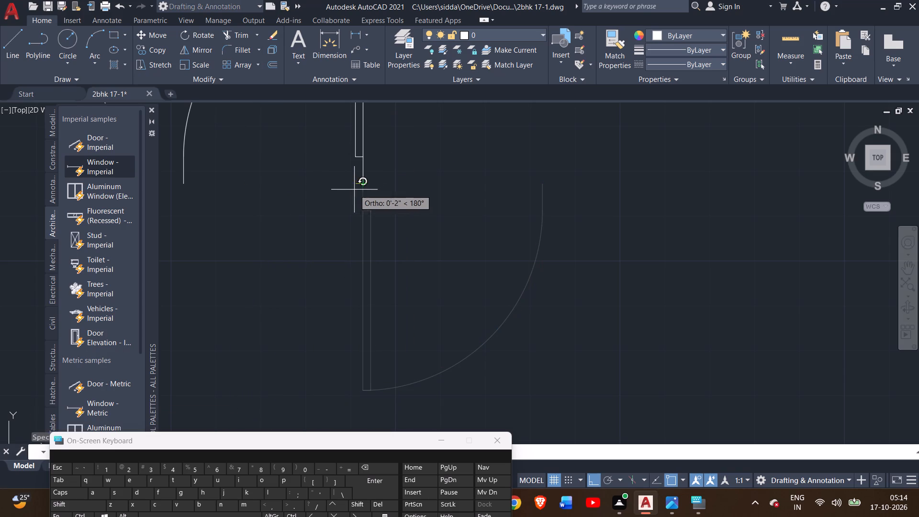
drag(355, 190, 354, 193)
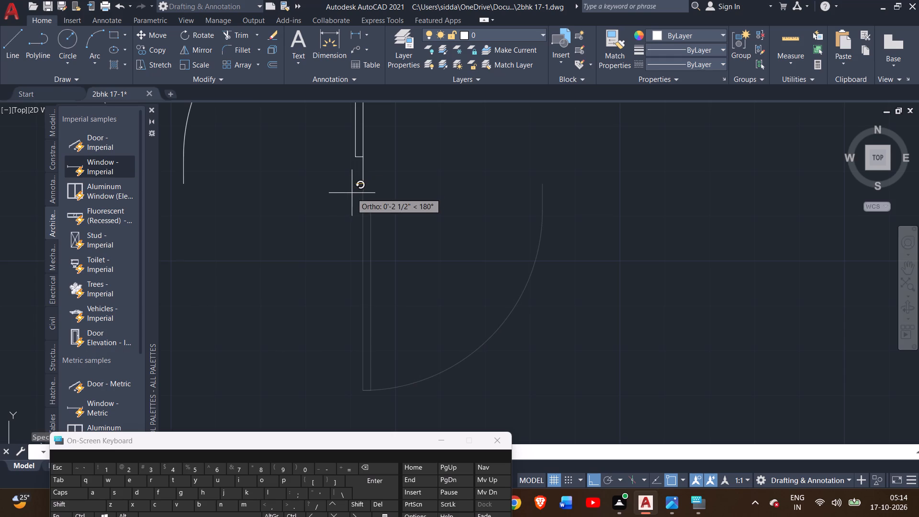
drag(354, 193, 369, 196)
click(369, 196)
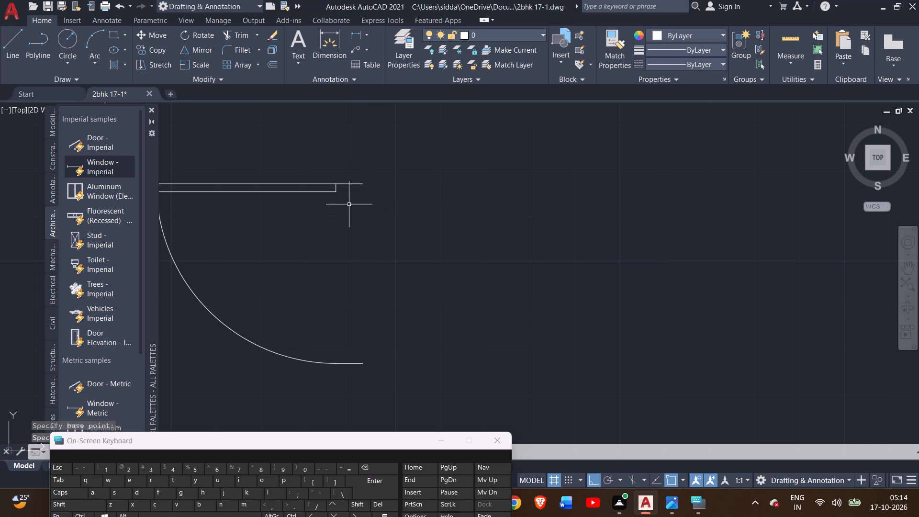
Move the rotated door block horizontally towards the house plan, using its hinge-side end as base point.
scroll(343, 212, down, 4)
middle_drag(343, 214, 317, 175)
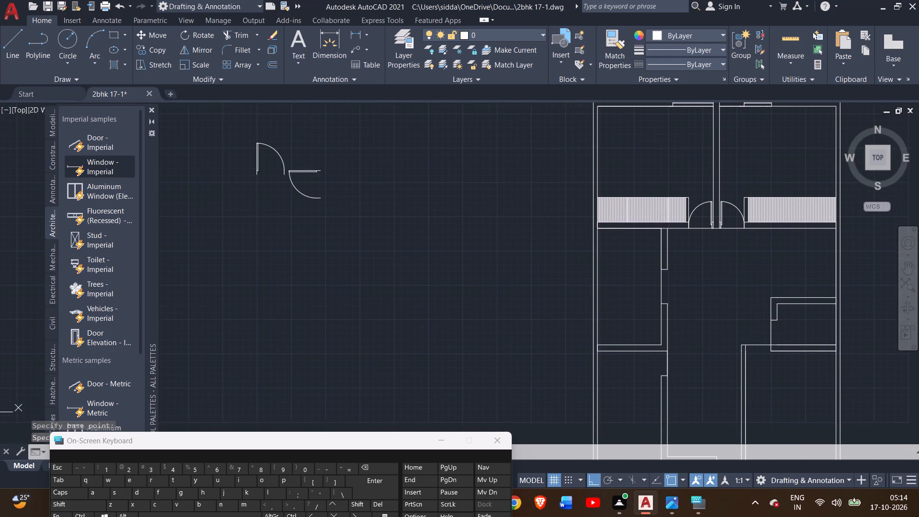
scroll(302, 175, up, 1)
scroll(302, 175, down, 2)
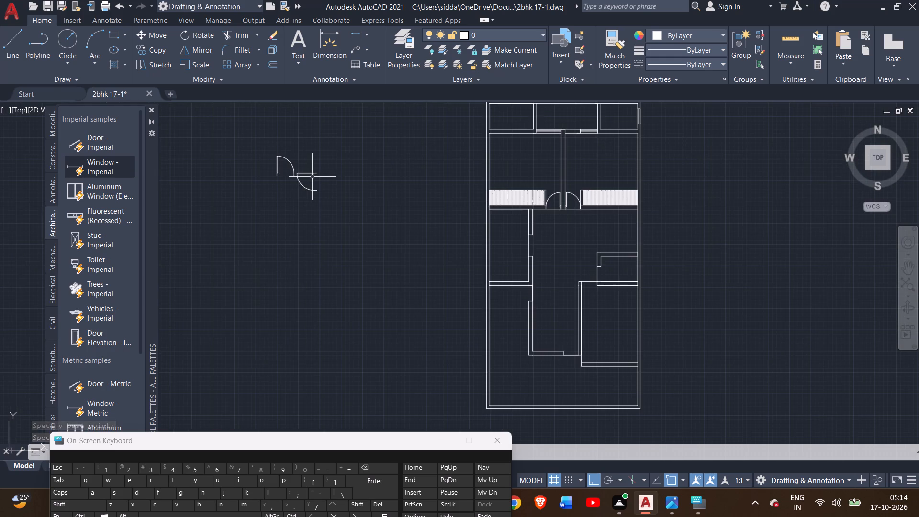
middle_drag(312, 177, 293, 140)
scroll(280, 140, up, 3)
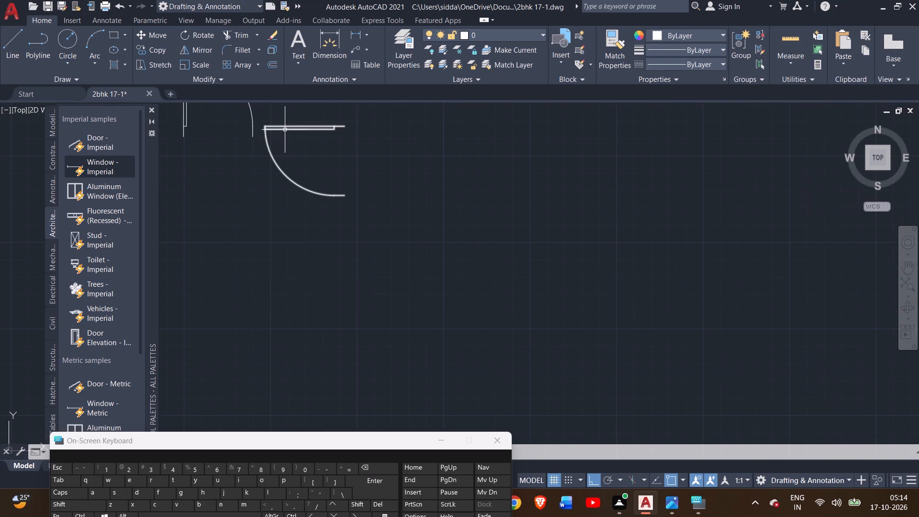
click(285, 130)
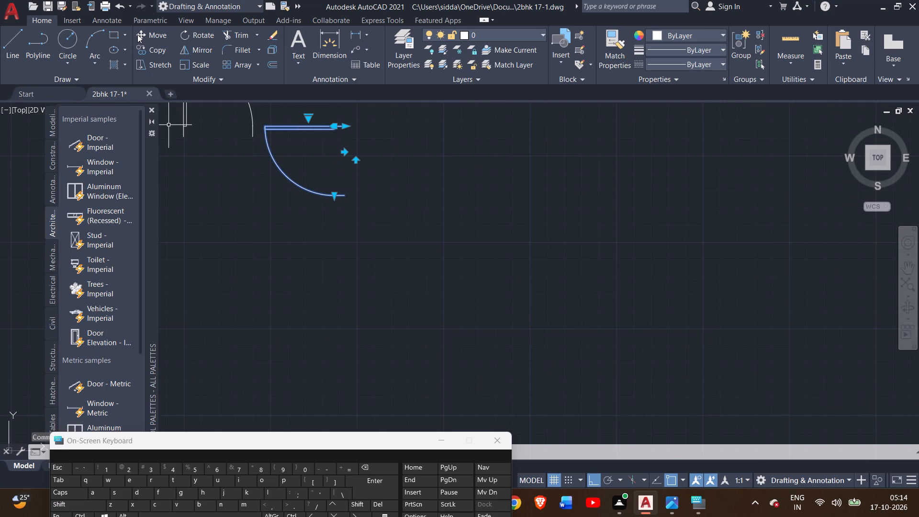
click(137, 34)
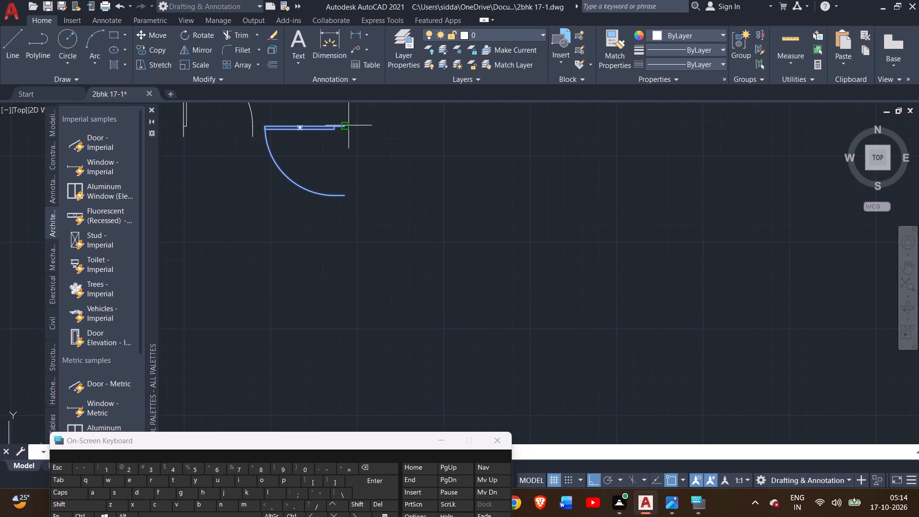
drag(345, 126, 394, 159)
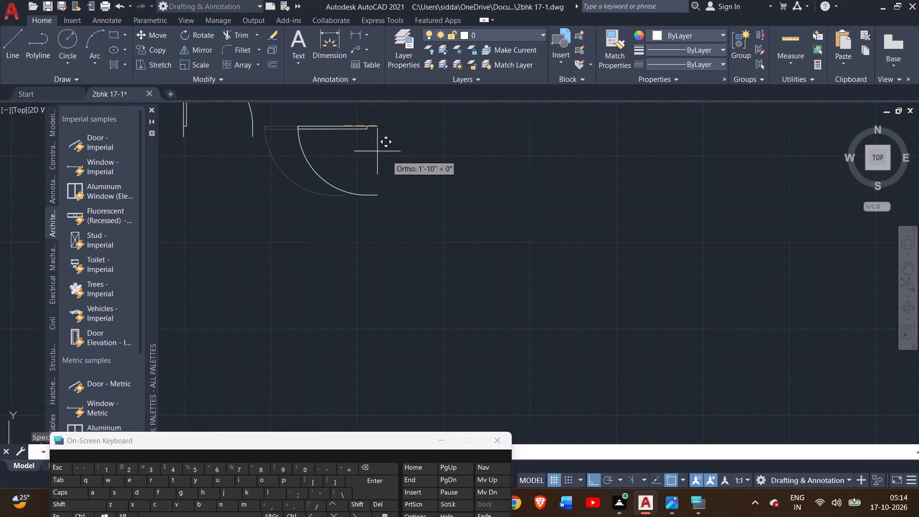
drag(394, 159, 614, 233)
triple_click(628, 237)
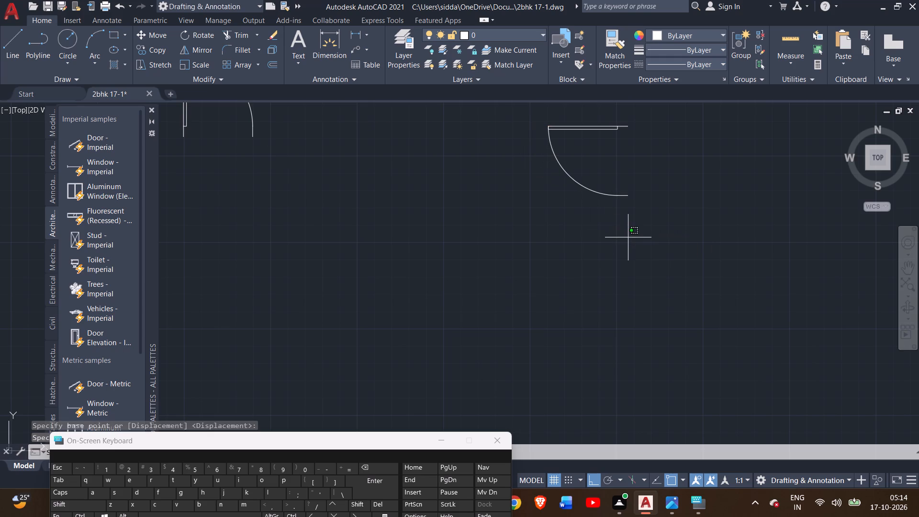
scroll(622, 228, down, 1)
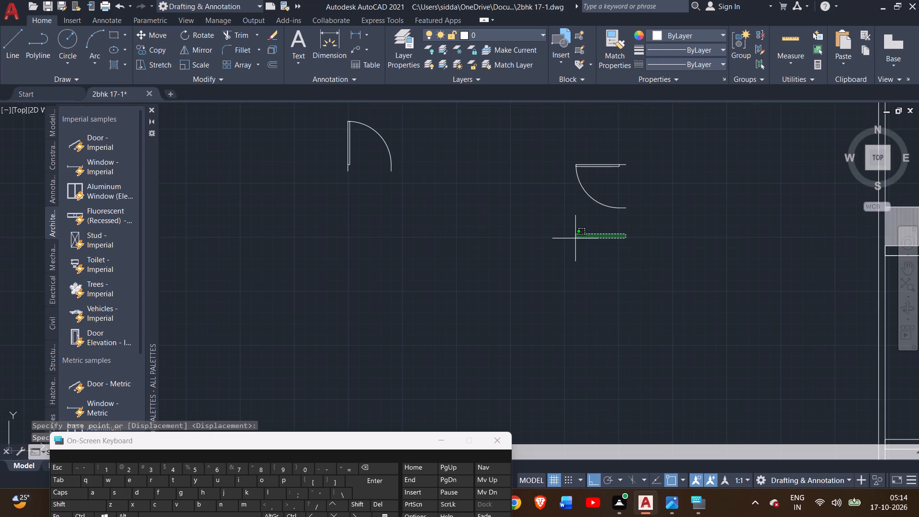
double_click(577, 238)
Turn off Ortho mode so that objects can be moved diagonally.
middle_drag(614, 247, 478, 197)
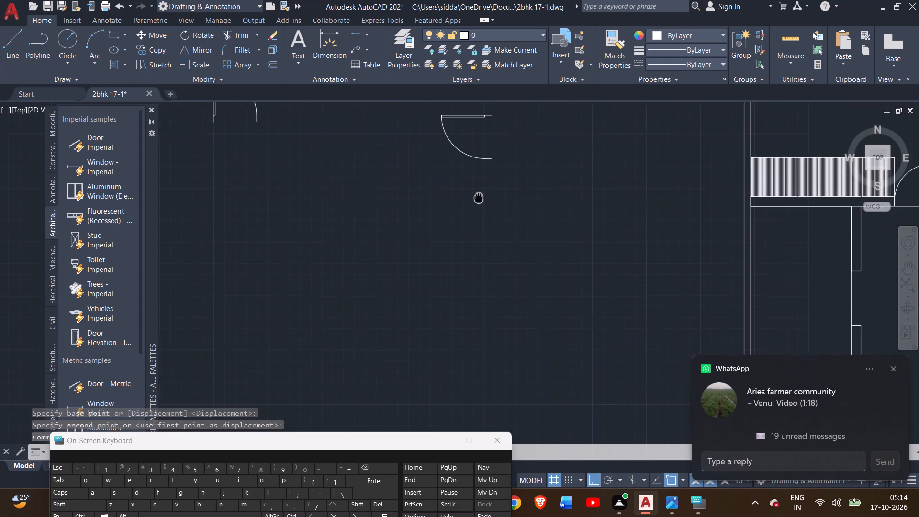
middle_drag(478, 197, 478, 196)
middle_click(478, 196)
scroll(490, 194, down, 1)
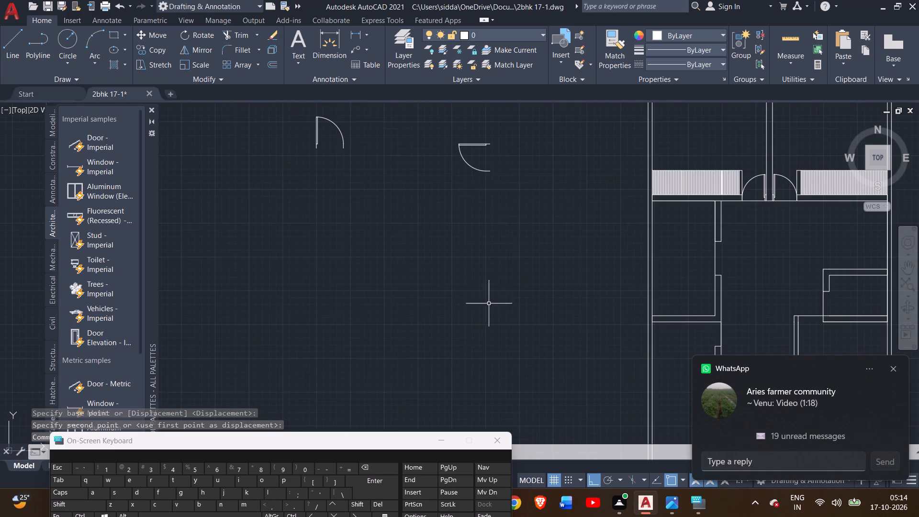
double_click(597, 474)
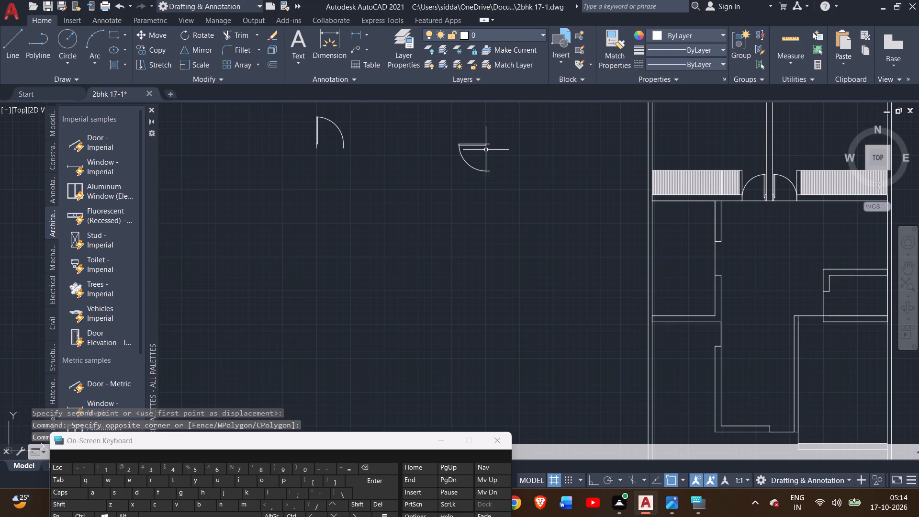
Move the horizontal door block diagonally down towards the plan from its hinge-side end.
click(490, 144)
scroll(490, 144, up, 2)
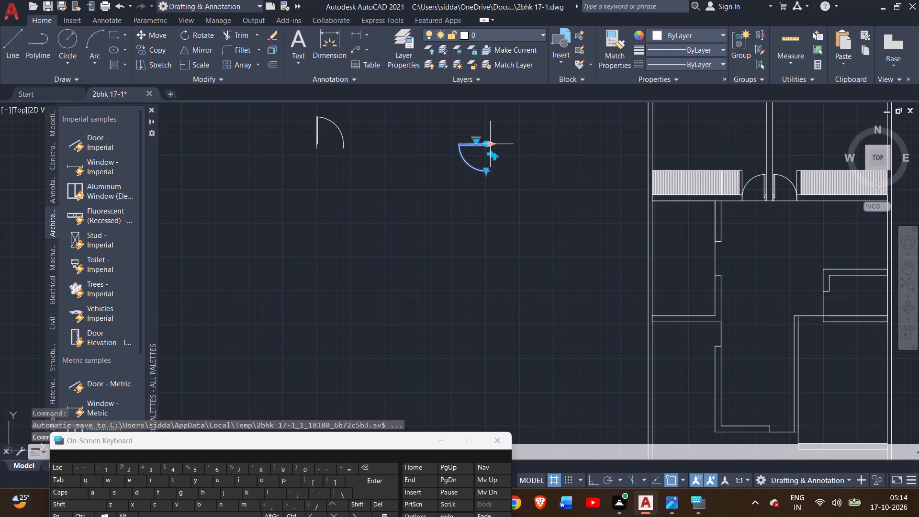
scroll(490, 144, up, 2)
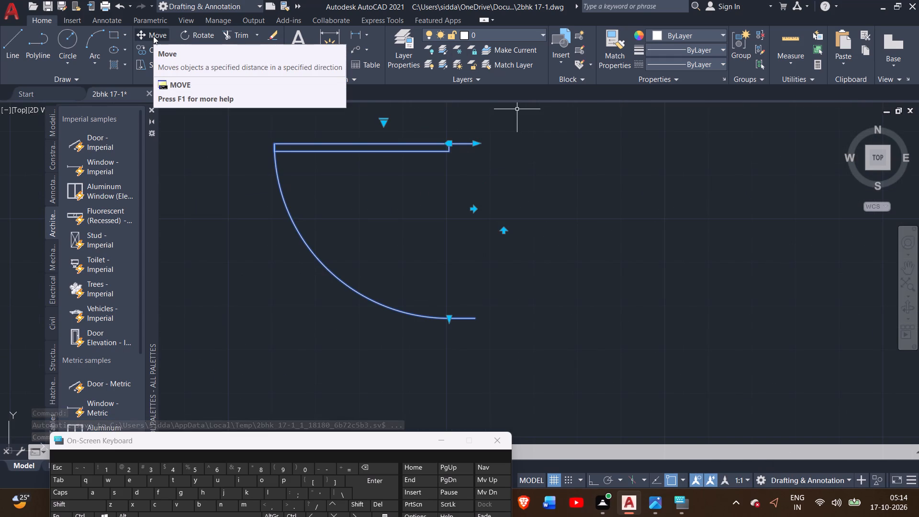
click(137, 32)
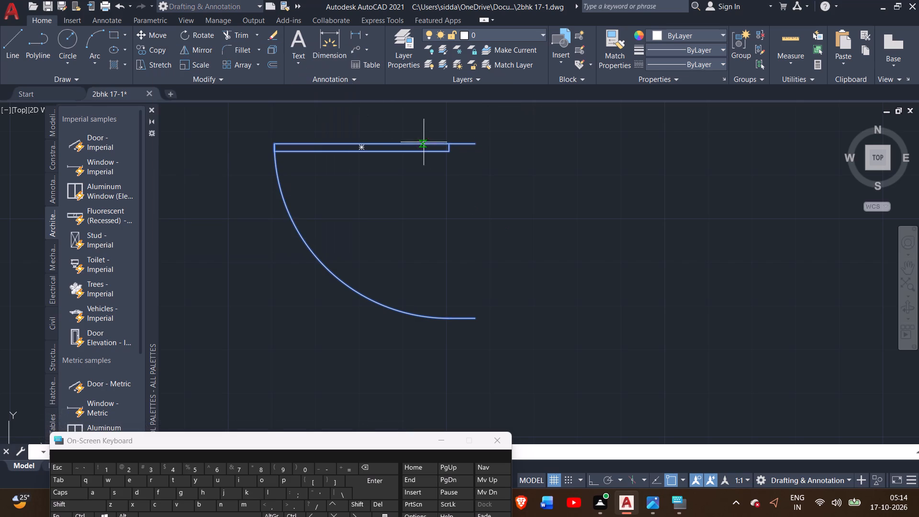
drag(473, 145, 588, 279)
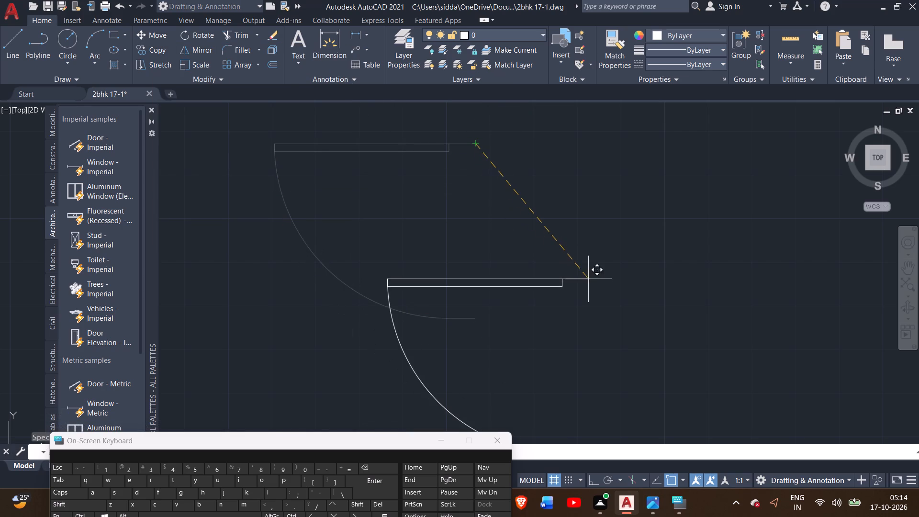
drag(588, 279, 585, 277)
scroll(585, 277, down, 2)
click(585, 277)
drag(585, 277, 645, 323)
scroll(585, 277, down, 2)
Move the horizontal door block by its hinge-side end from the open area to the doorway in the lower-left room's wall.
click(645, 323)
middle_drag(640, 319, 536, 218)
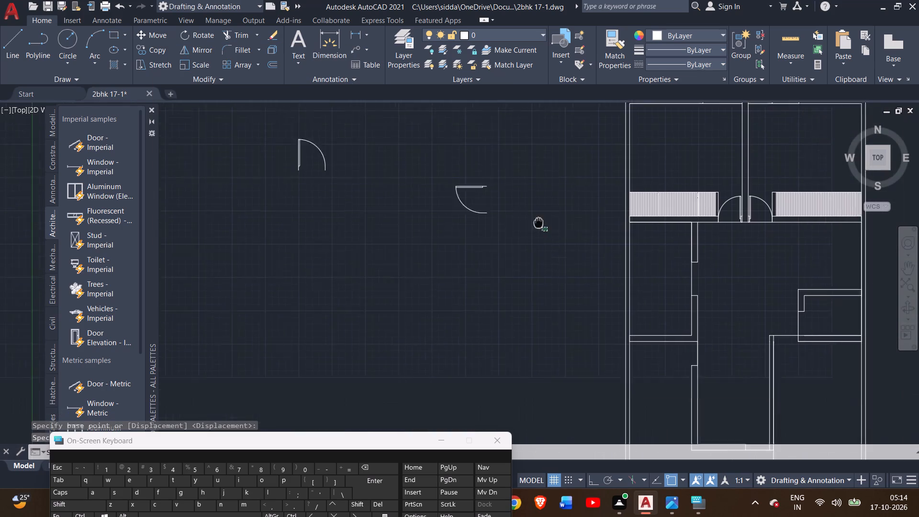
middle_drag(536, 218, 484, 150)
middle_drag(471, 136, 441, 184)
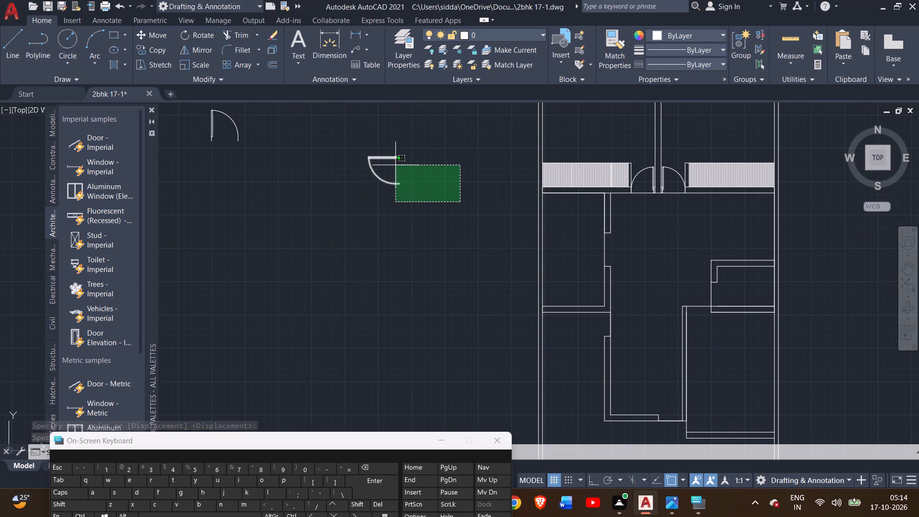
double_click(349, 147)
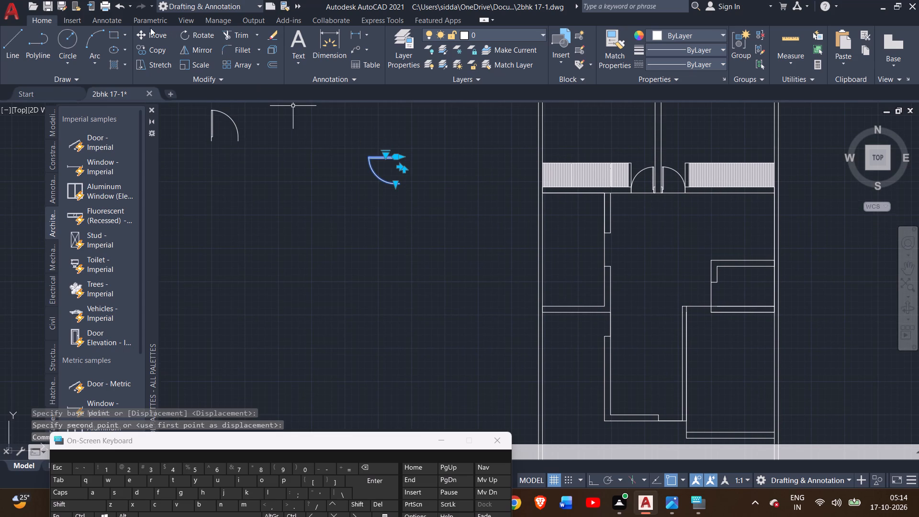
click(146, 32)
drag(401, 160, 418, 194)
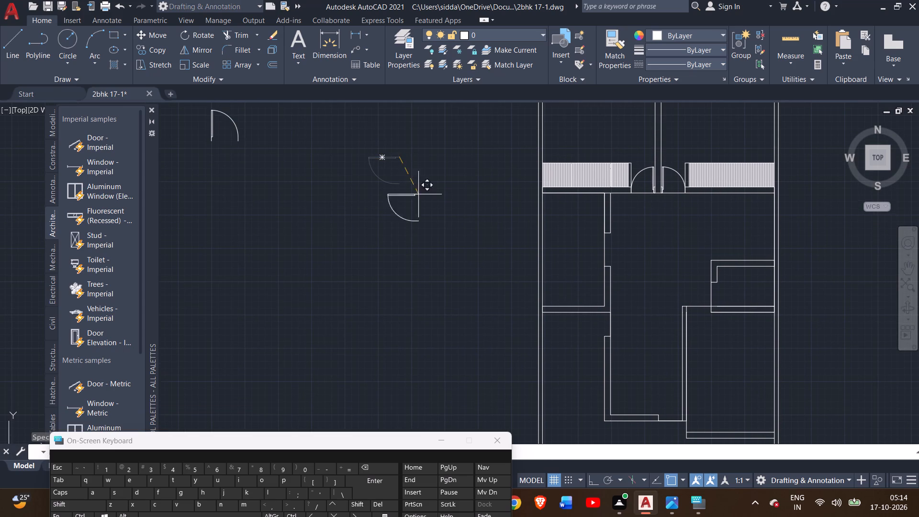
drag(418, 194, 609, 314)
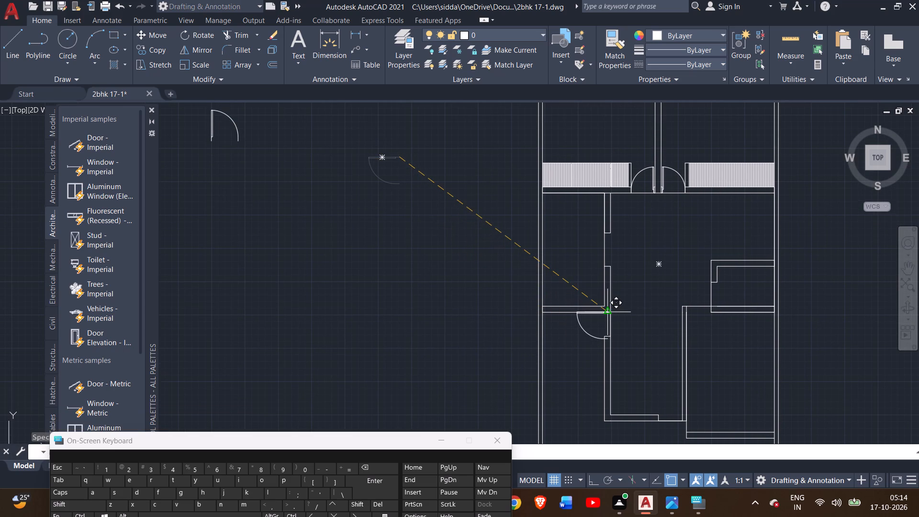
drag(609, 314, 617, 314)
scroll(617, 314, up, 2)
double_click(617, 314)
Move the door block so its hinge-side end snaps onto the wall corner at the doorway's upper edge.
scroll(617, 314, up, 1)
double_click(615, 314)
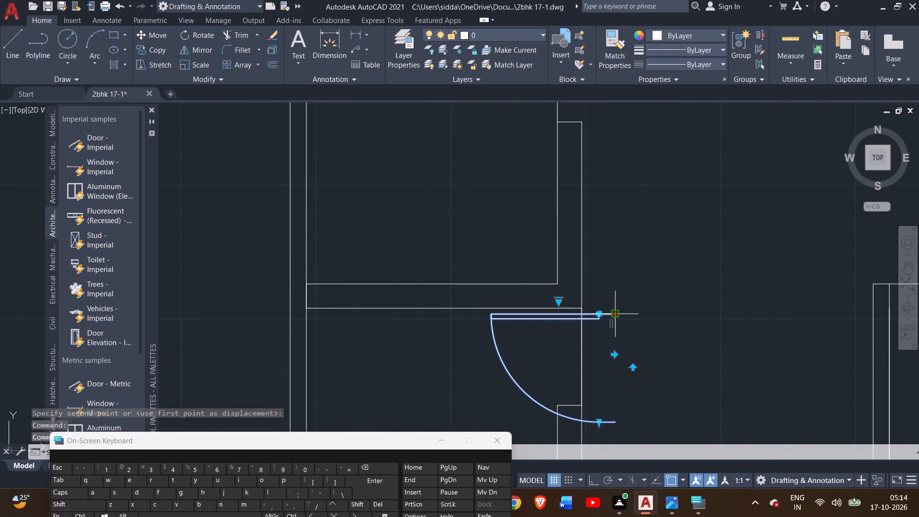
right_click(616, 304)
click(635, 315)
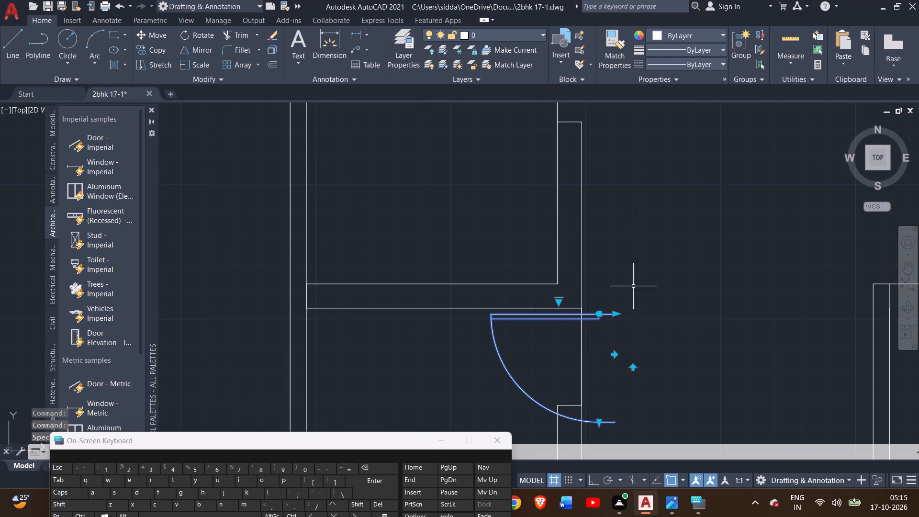
click(138, 37)
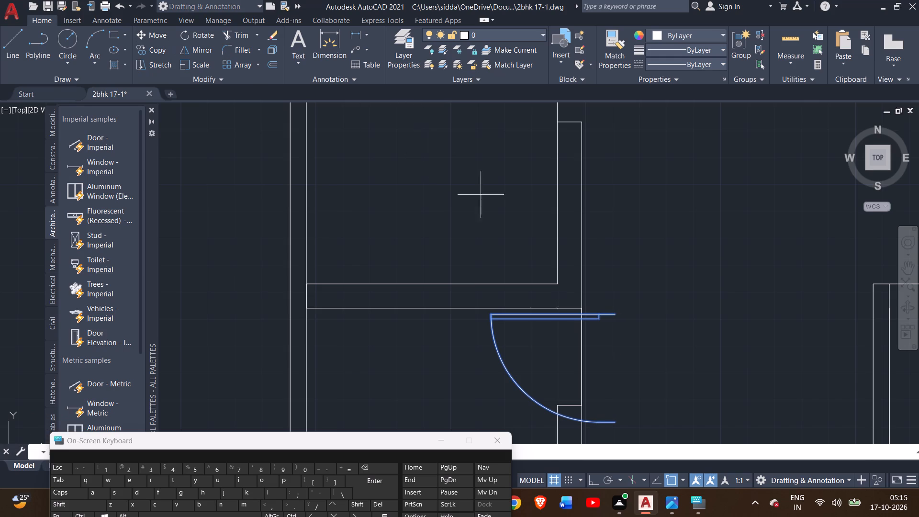
drag(617, 313, 583, 307)
double_click(583, 307)
Flip the door block vertically so its leaf lies along the doorway's lower side.
scroll(630, 319, down, 2)
middle_drag(630, 319, 584, 249)
scroll(572, 272, up, 2)
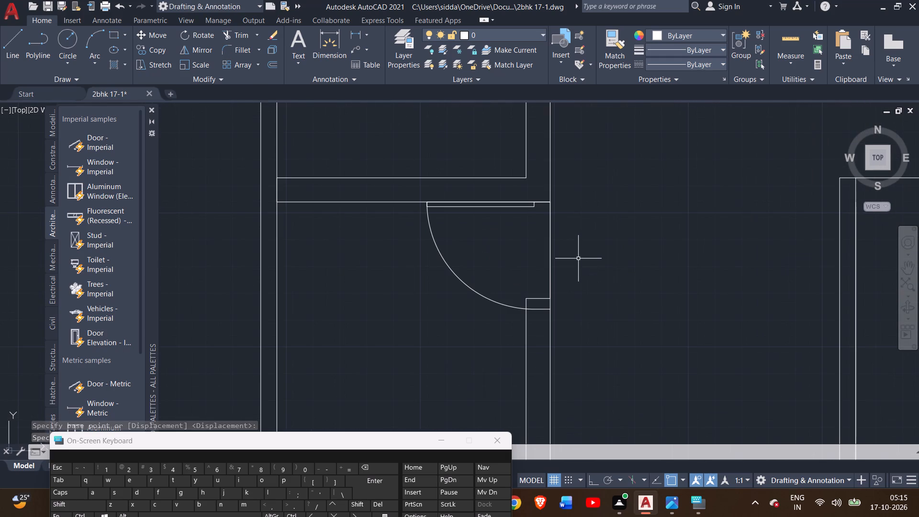
middle_drag(575, 254, 579, 267)
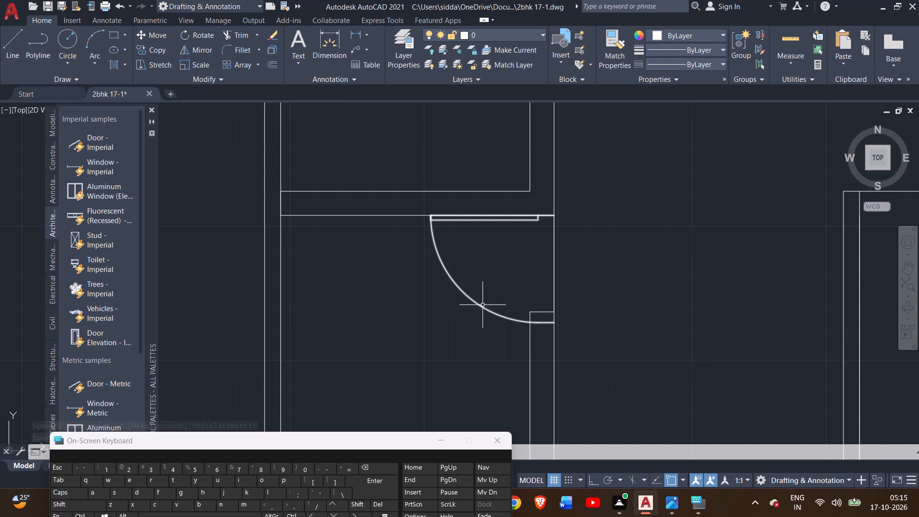
click(482, 307)
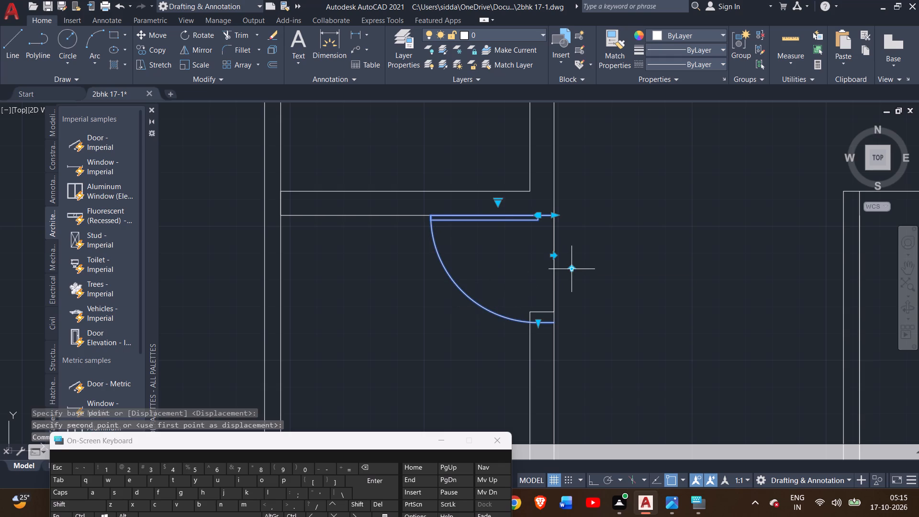
click(574, 271)
click(410, 253)
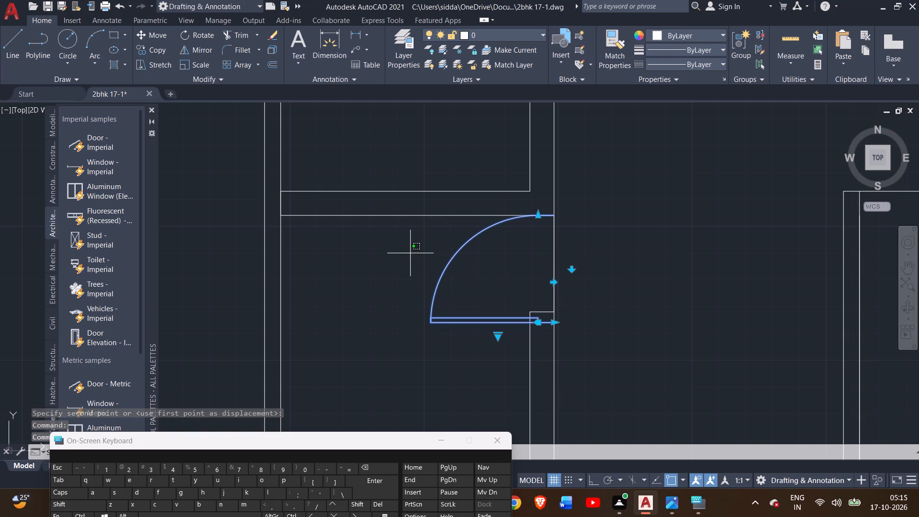
right_click(410, 253)
double_click(368, 255)
Move the flipped door block from its hinge-side end onto the outer corner of the doorway's lower jamb.
scroll(370, 266, down, 2)
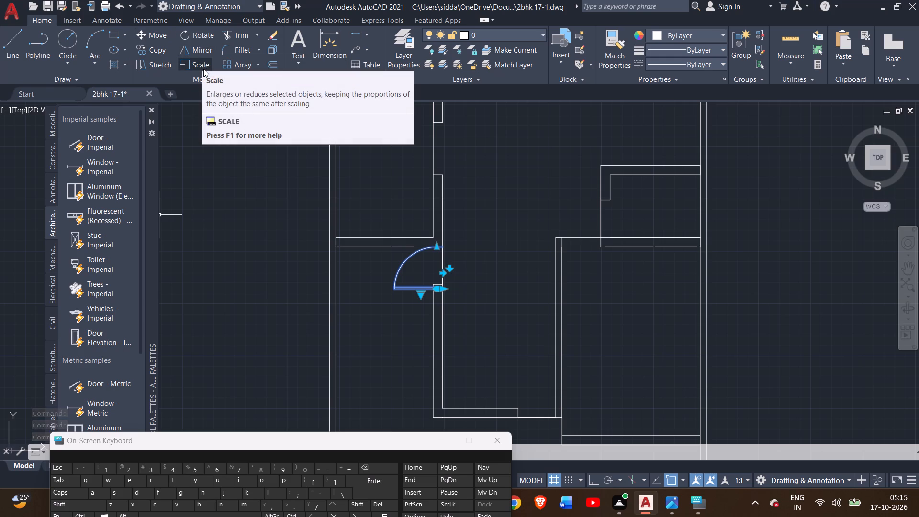
click(153, 38)
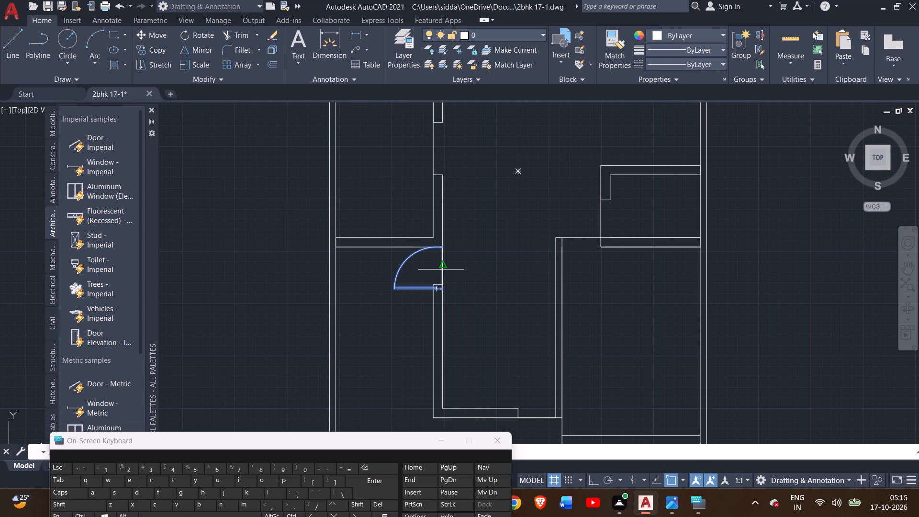
scroll(439, 284, up, 5)
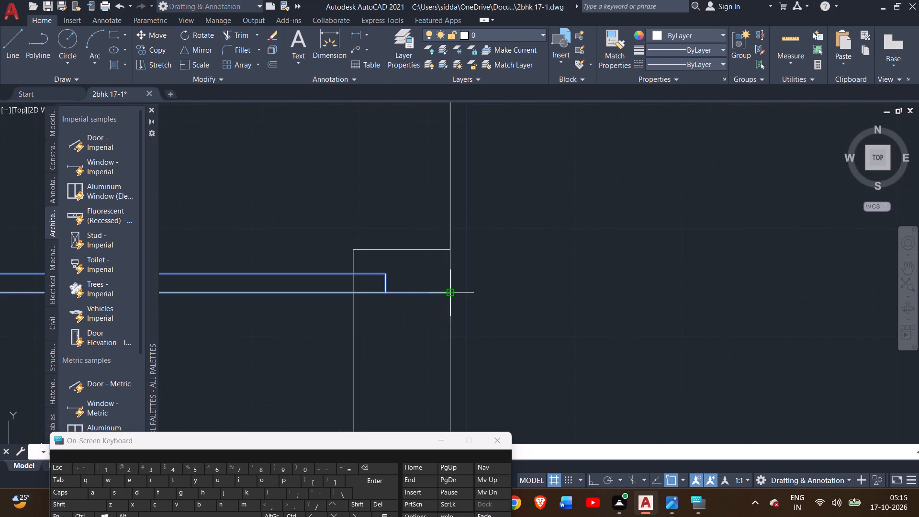
drag(449, 294, 444, 254)
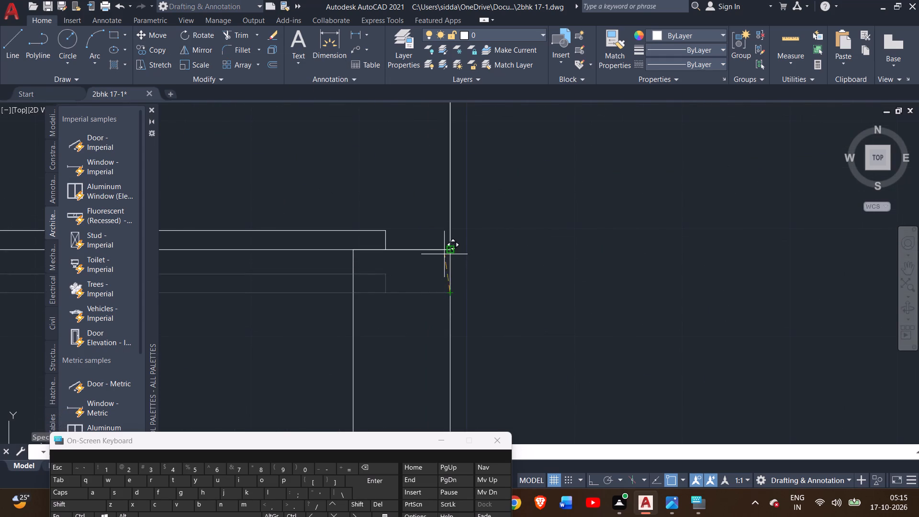
drag(444, 254, 445, 251)
triple_click(447, 251)
click(448, 250)
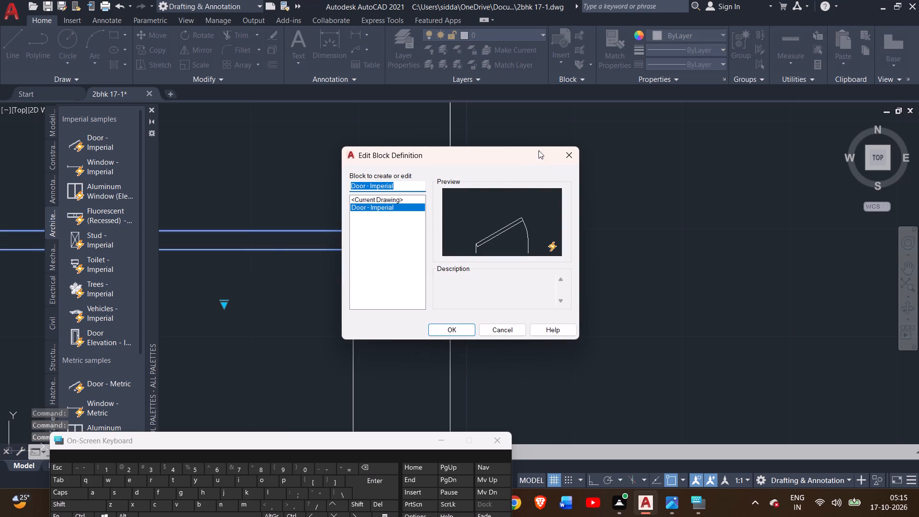
double_click(567, 157)
Inspect how the repositioned door block meets the lower jamb and fits the doorway's width.
scroll(514, 214, down, 3)
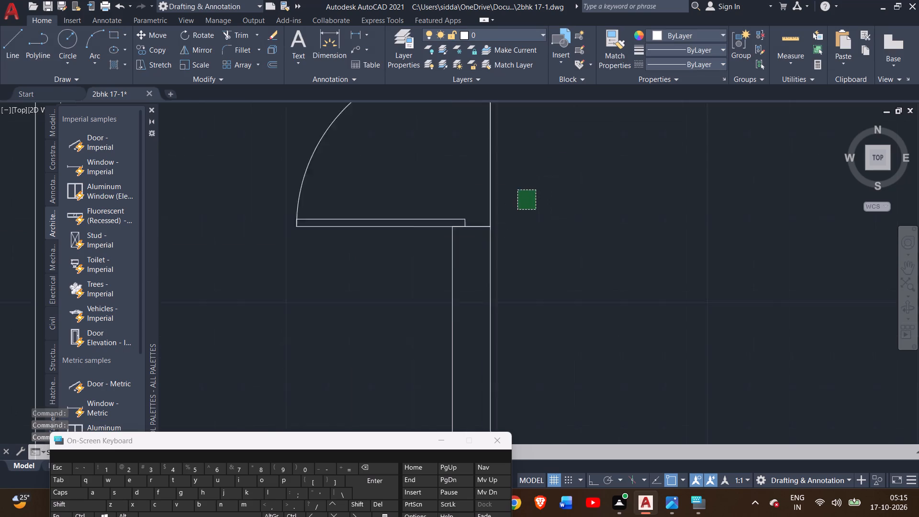
scroll(517, 210, down, 1)
click(535, 189)
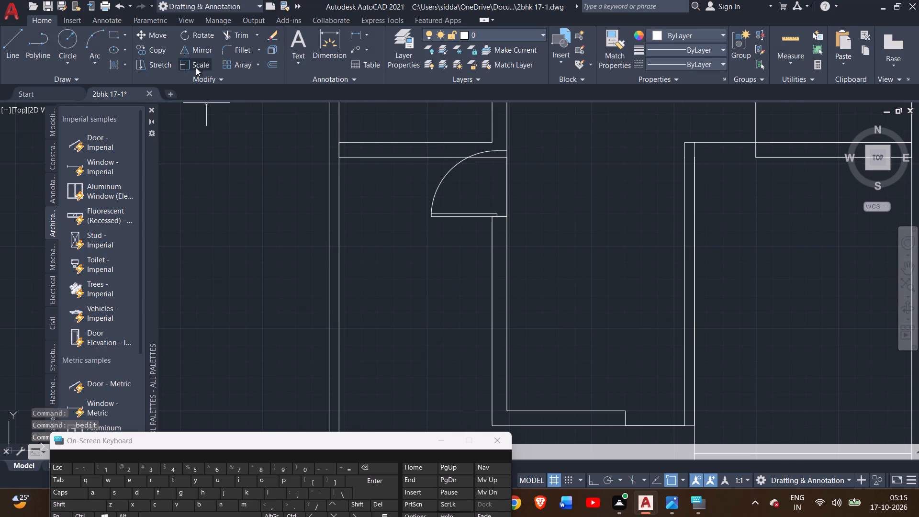
double_click(440, 213)
click(567, 158)
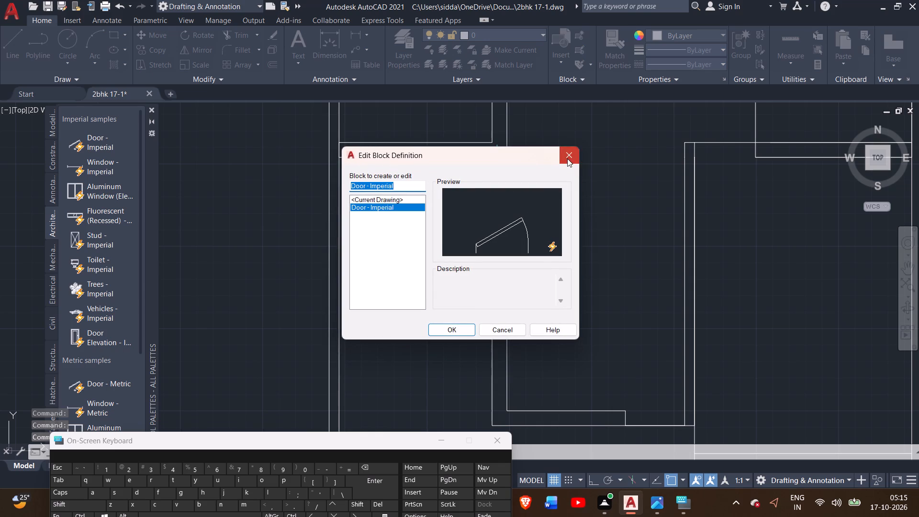
middle_drag(531, 195, 415, 160)
scroll(355, 179, up, 2)
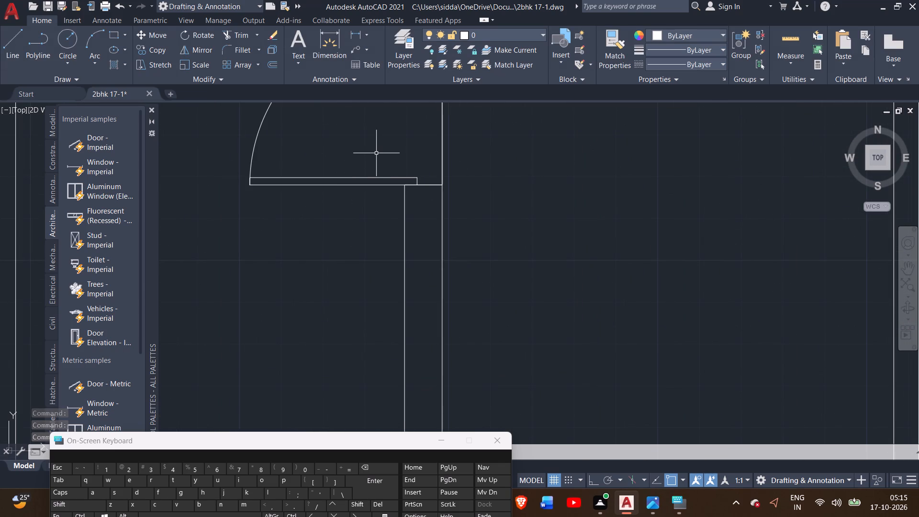
scroll(415, 158, up, 1)
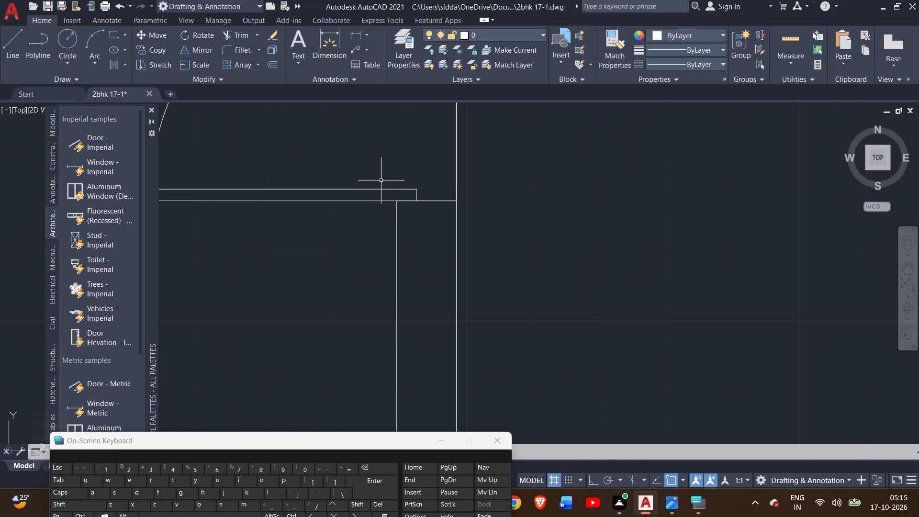
scroll(377, 172, down, 2)
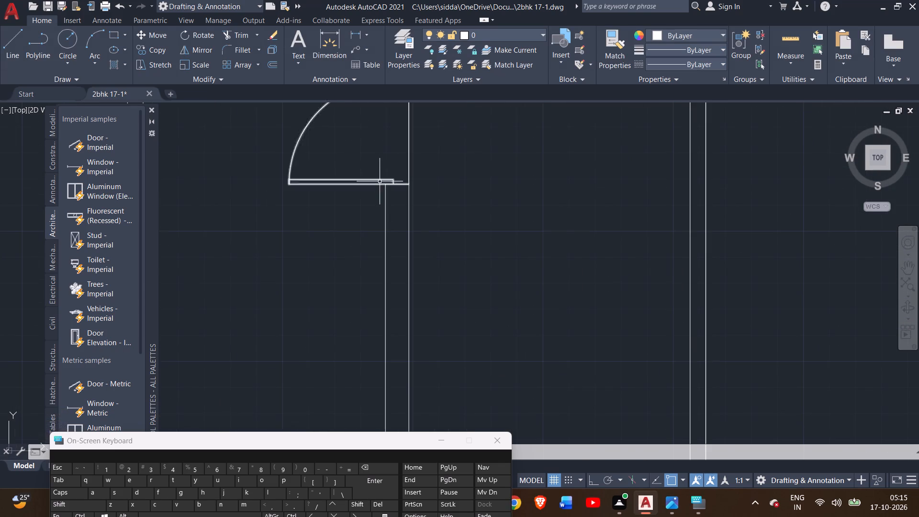
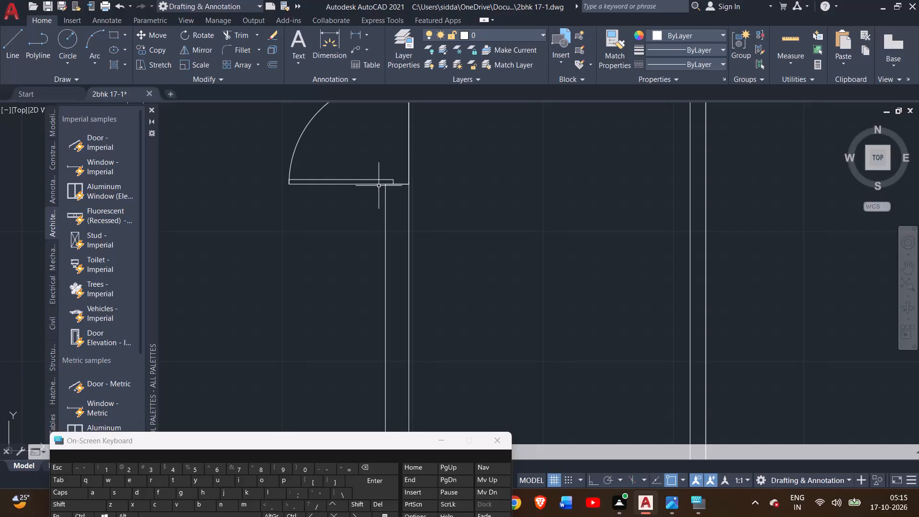
Scale the door block from the lower jamb's outer corner so its swing arc ends at the doorway's upper wall corner.
click(383, 183)
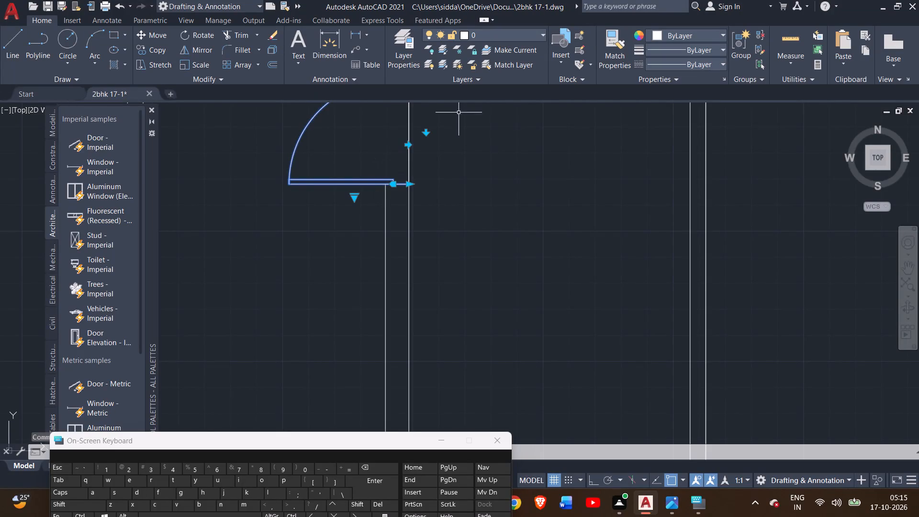
click(193, 66)
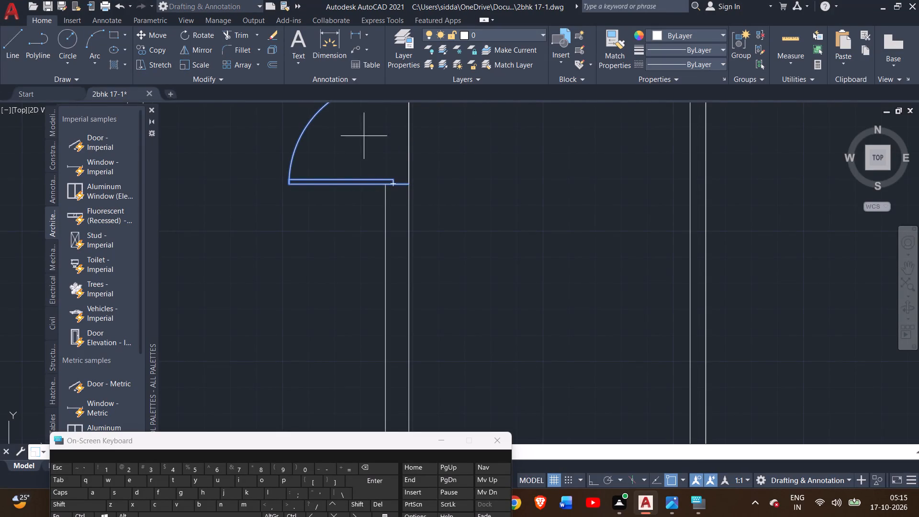
middle_drag(427, 159, 415, 218)
scroll(405, 247, up, 1)
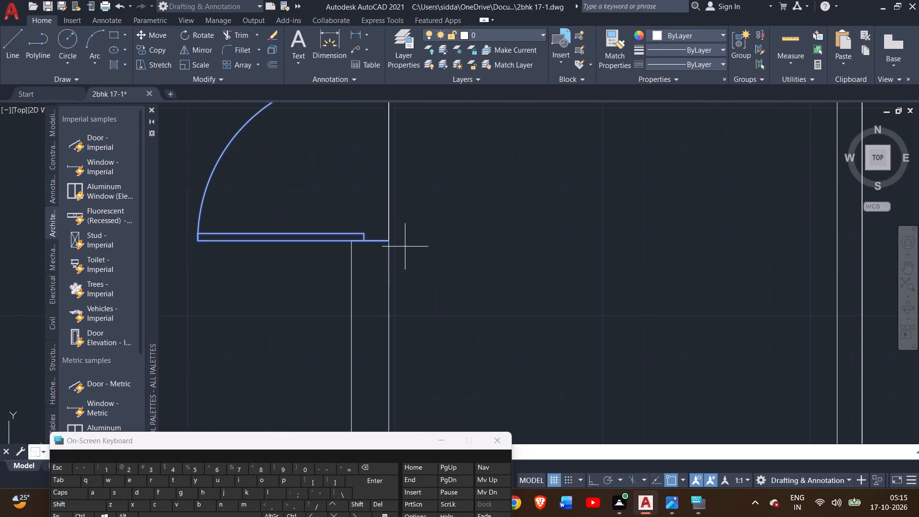
middle_drag(404, 247, 418, 334)
drag(403, 328, 402, 324)
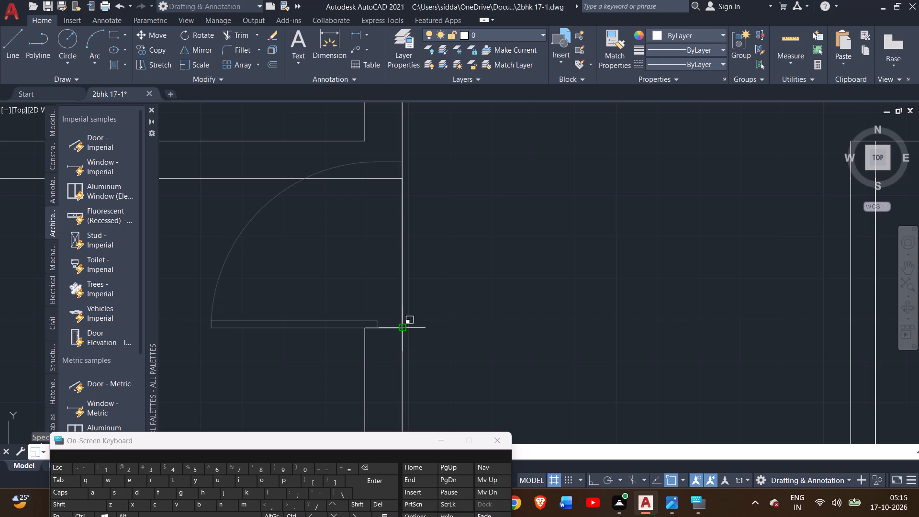
drag(402, 324, 416, 243)
click(416, 243)
scroll(411, 246, down, 2)
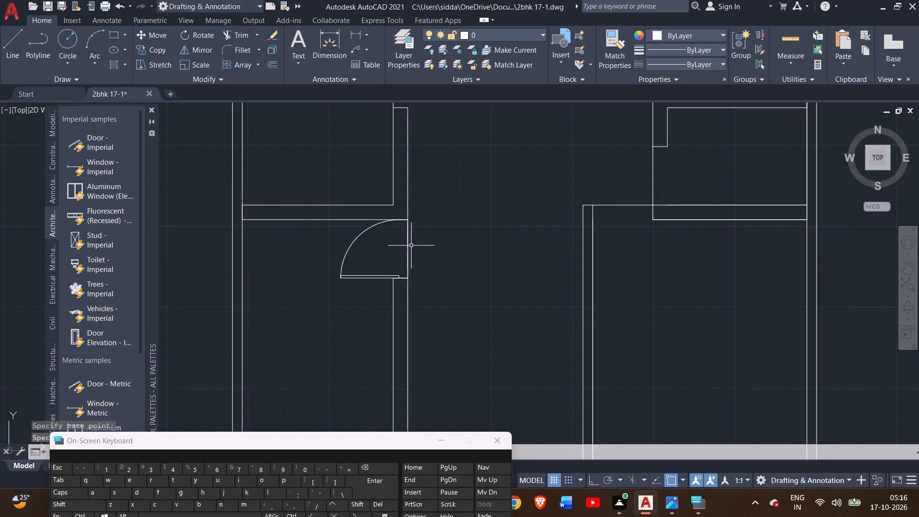
scroll(412, 246, down, 2)
scroll(398, 272, up, 3)
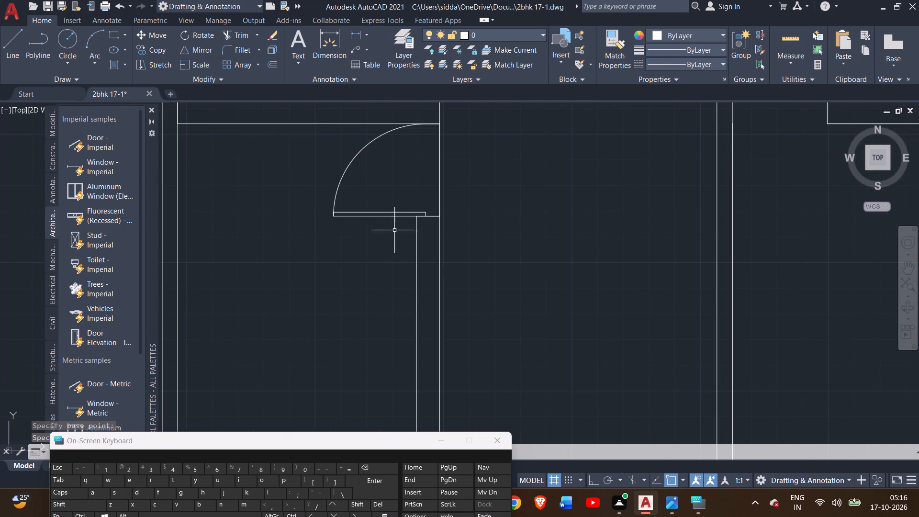
Flip the scaled door block's swing direction so the leaf opens to the other side of the wall.
click(396, 213)
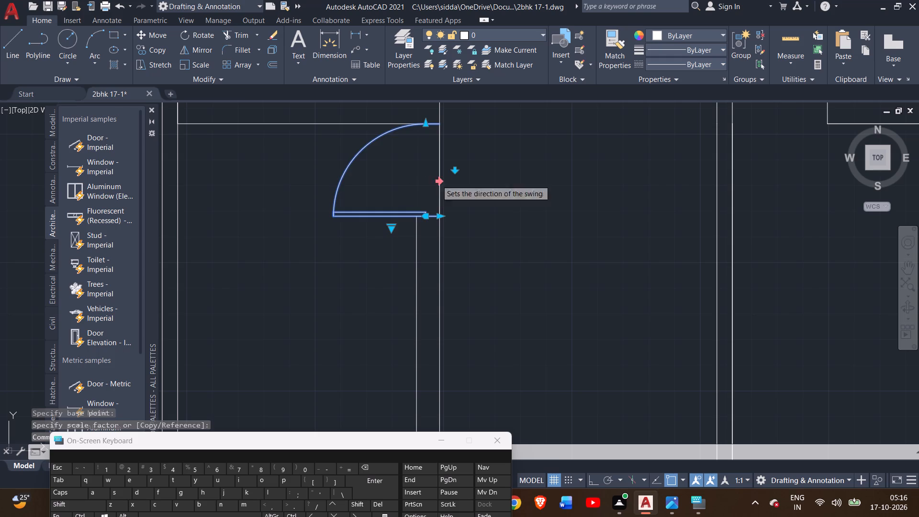
click(437, 180)
scroll(418, 203, down, 3)
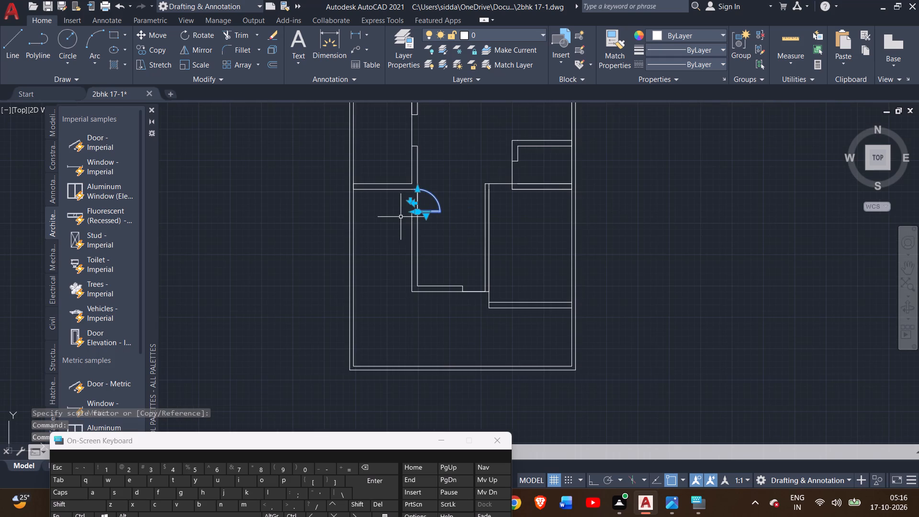
middle_click(396, 221)
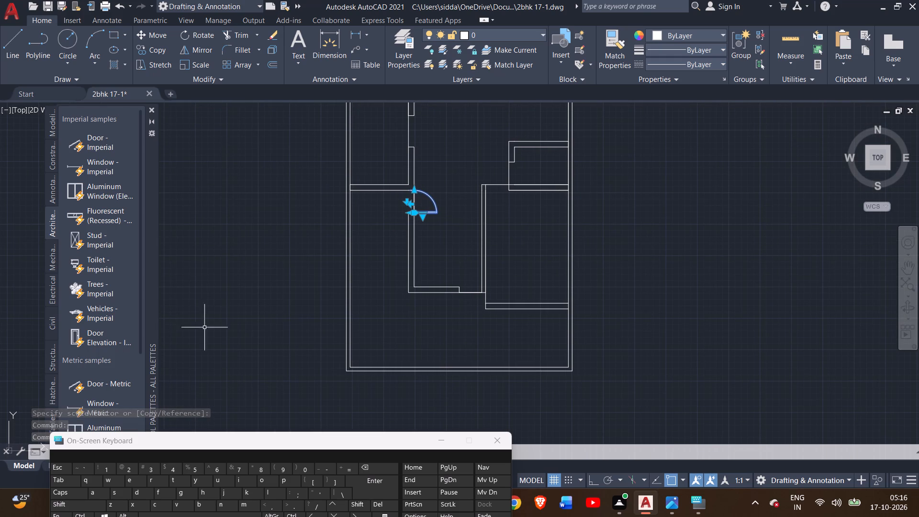
key(Escape)
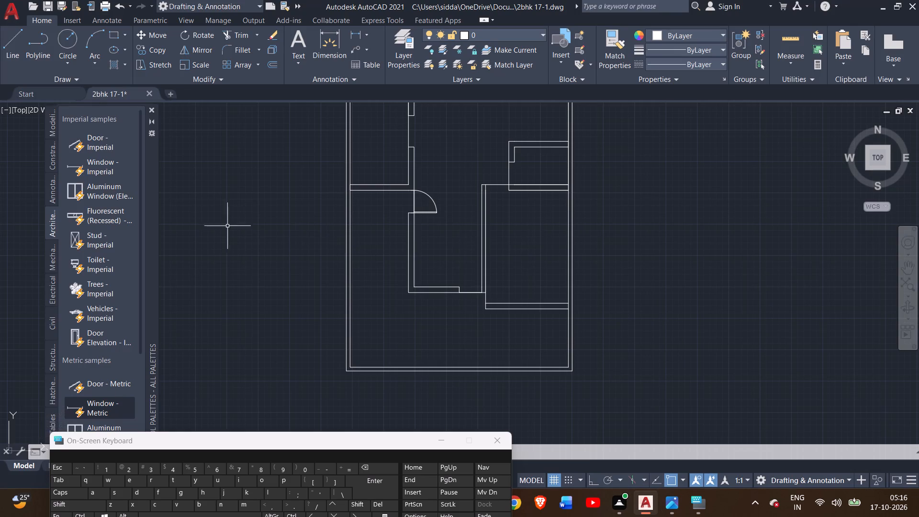
Copy the left-hand door block beside the hatched wardrobe, from its hinge-side end, into the open space below the wardrobe wall.
middle_drag(407, 233, 426, 314)
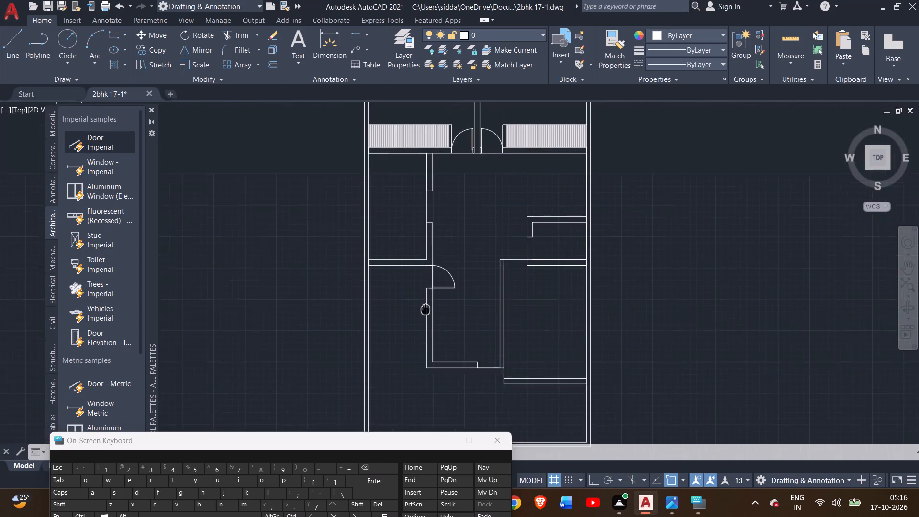
middle_drag(426, 314, 431, 339)
click(463, 165)
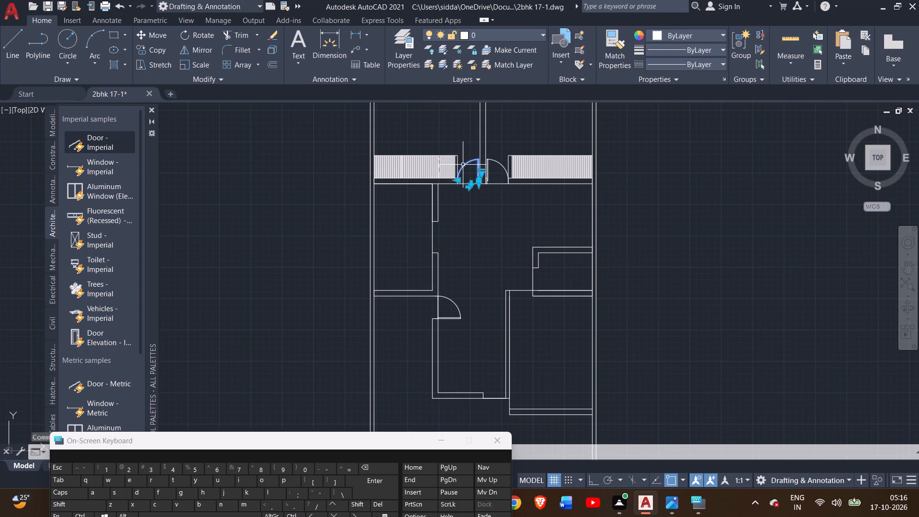
scroll(442, 189, up, 2)
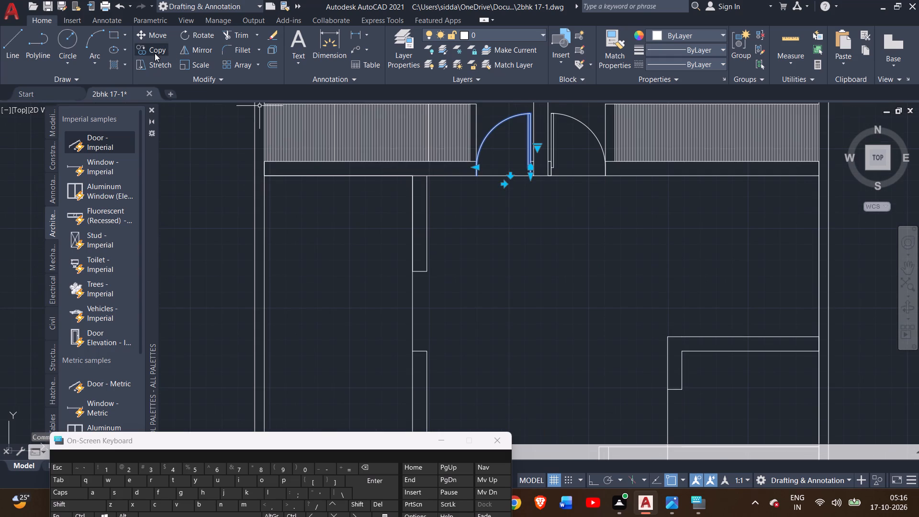
click(155, 53)
scroll(500, 170, up, 3)
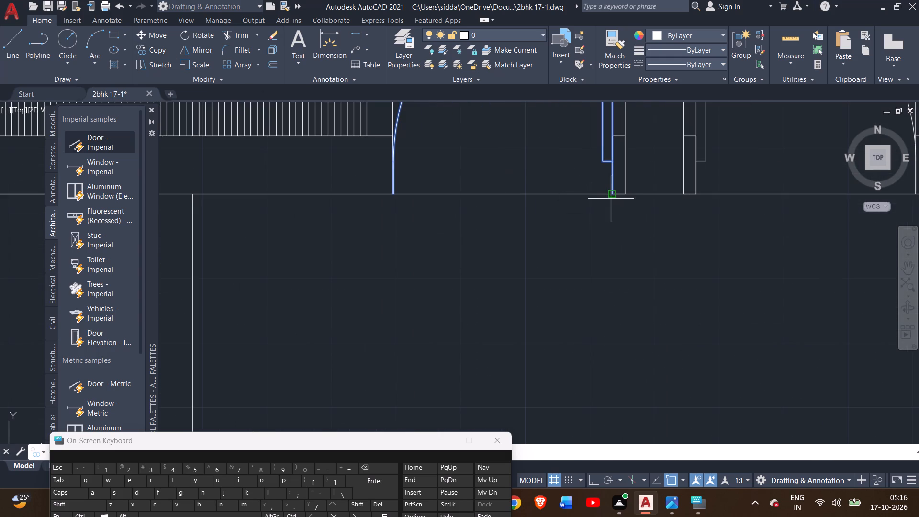
drag(611, 196, 608, 326)
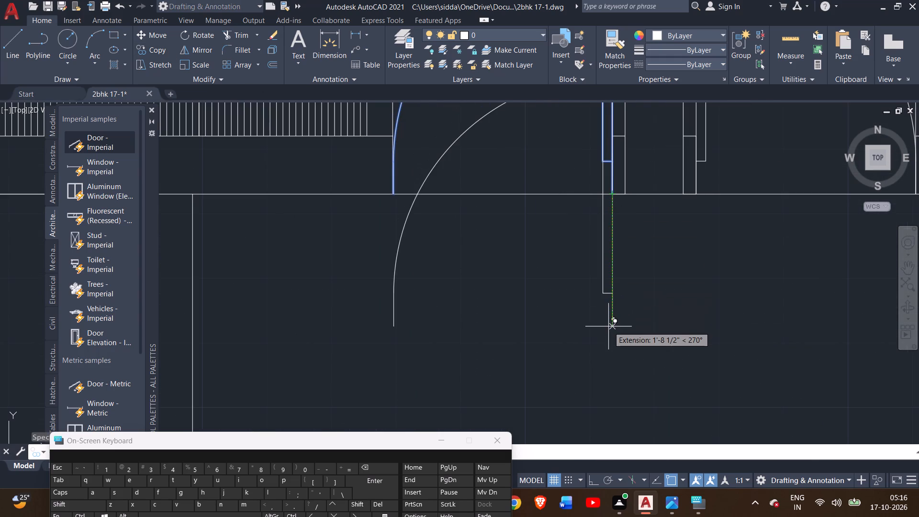
drag(608, 326, 617, 404)
scroll(608, 326, down, 3)
double_click(617, 404)
right_click(670, 383)
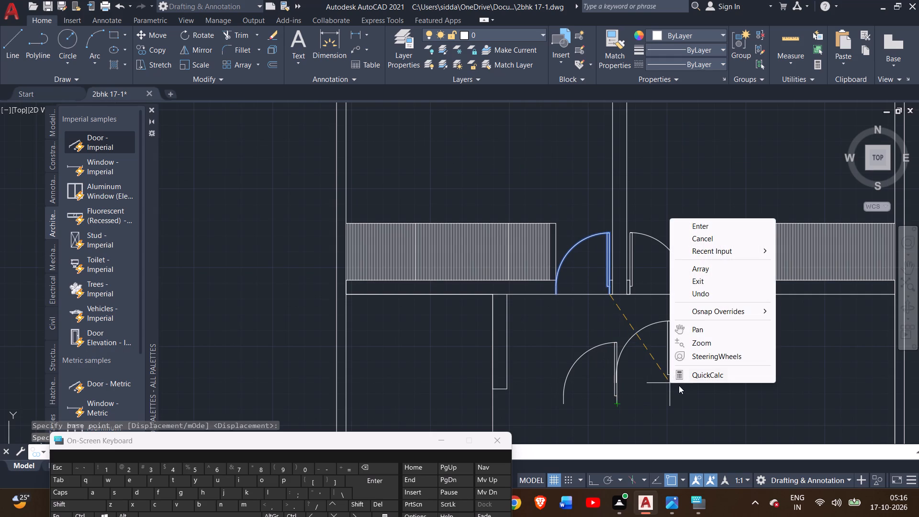
click(701, 224)
middle_drag(668, 353, 633, 209)
middle_drag(630, 201, 627, 193)
scroll(619, 209, down, 2)
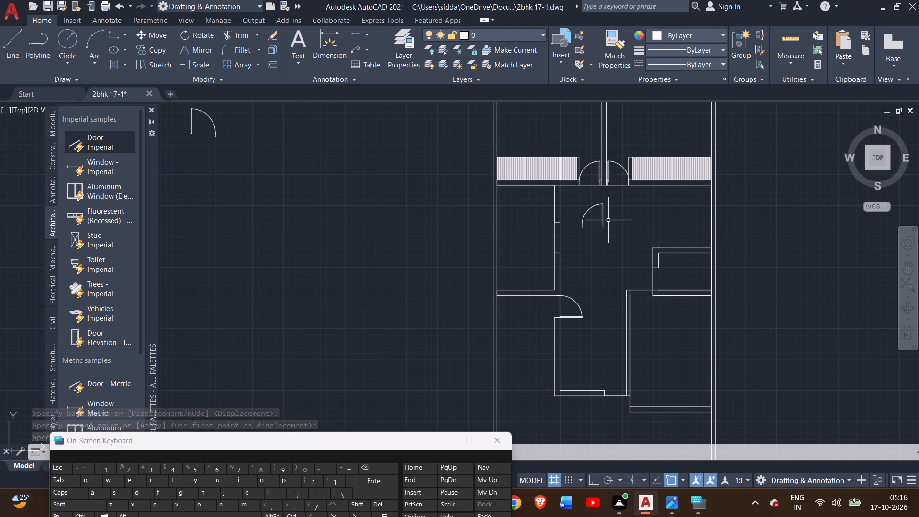
Move the copied door block from its hinge-side end onto the outer wall line at the middle of the bottom-wall opening.
scroll(606, 220, up, 1)
click(597, 218)
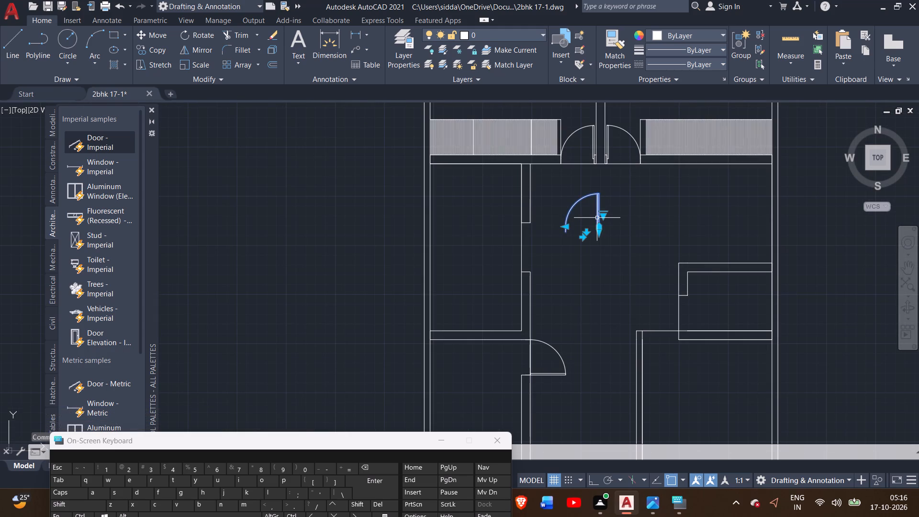
click(139, 35)
scroll(603, 237, up, 3)
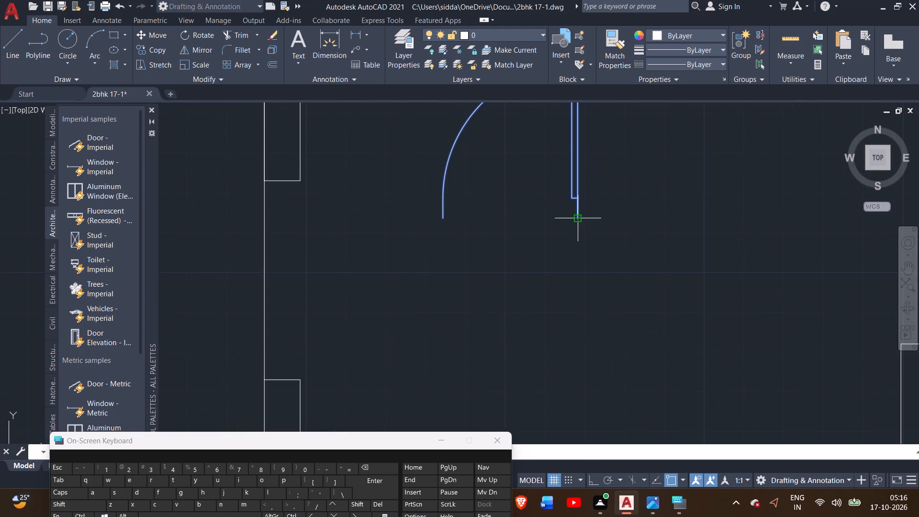
drag(578, 219, 597, 303)
scroll(598, 303, down, 5)
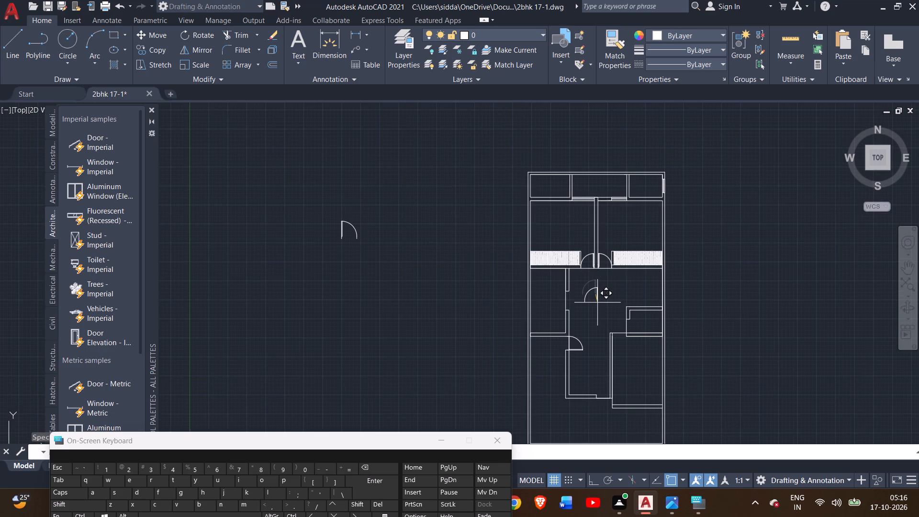
drag(597, 303, 601, 396)
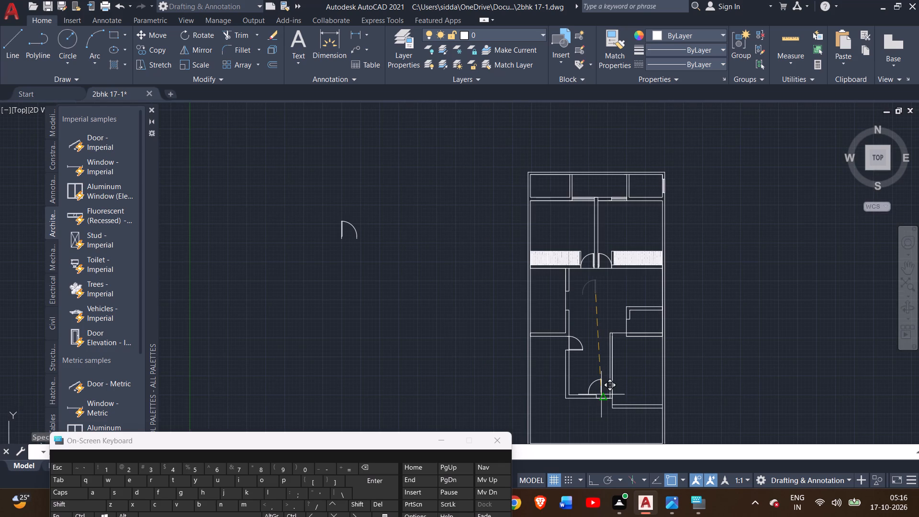
drag(601, 396, 602, 400)
click(602, 400)
scroll(605, 401, up, 2)
triple_click(605, 401)
scroll(605, 401, up, 2)
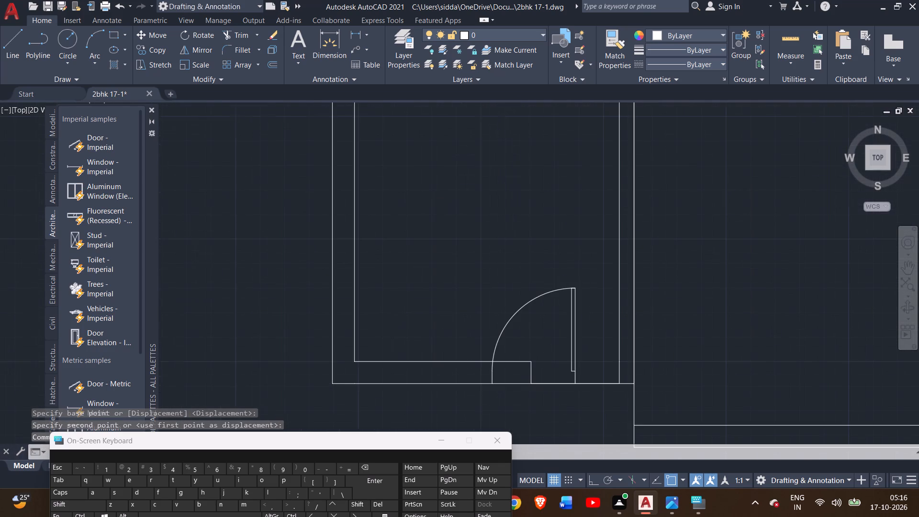
scroll(605, 401, up, 1)
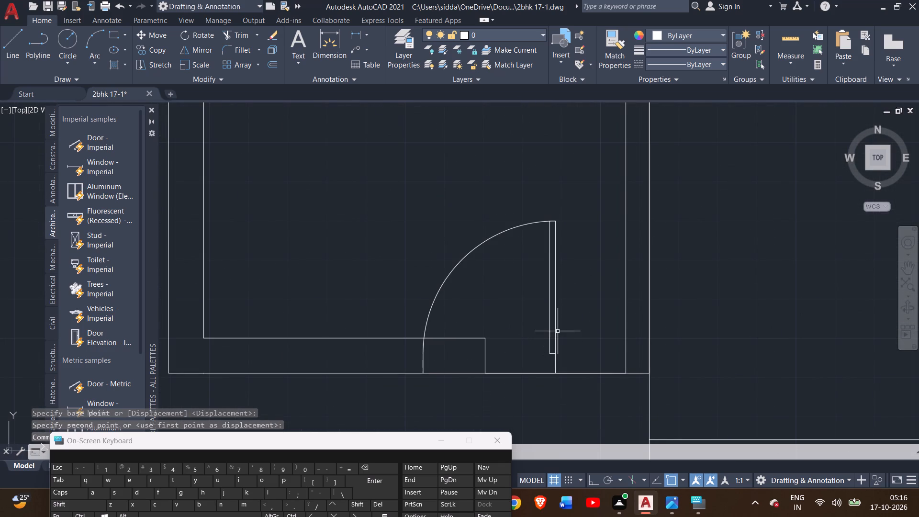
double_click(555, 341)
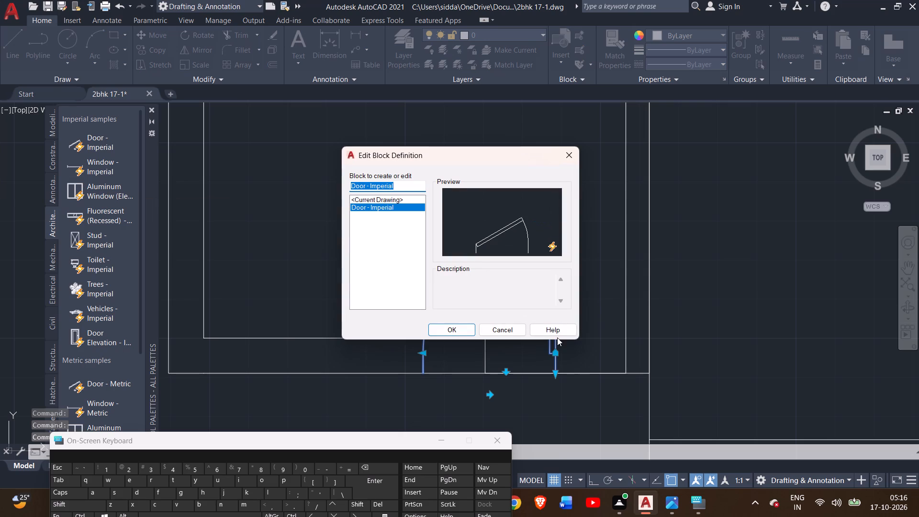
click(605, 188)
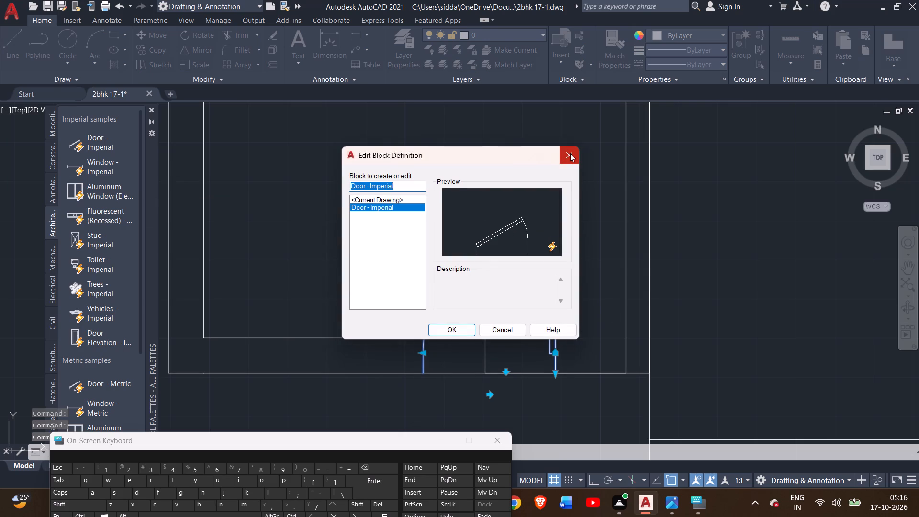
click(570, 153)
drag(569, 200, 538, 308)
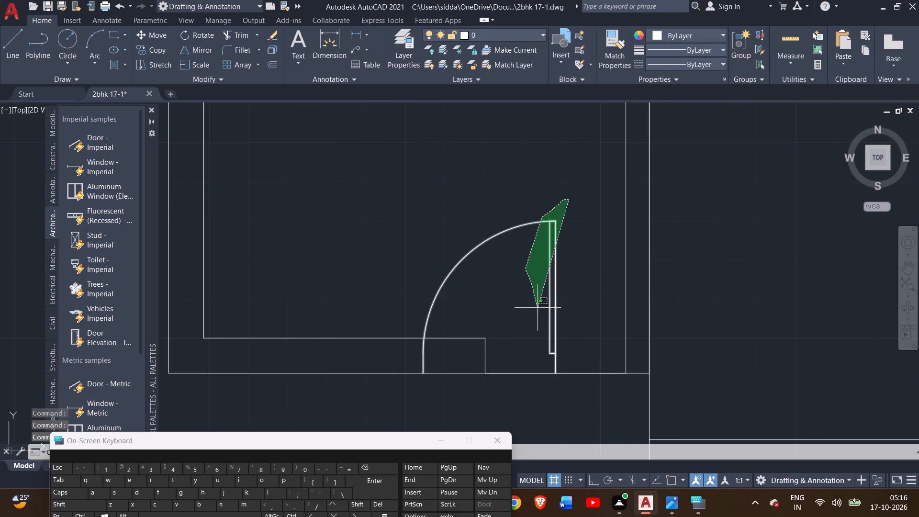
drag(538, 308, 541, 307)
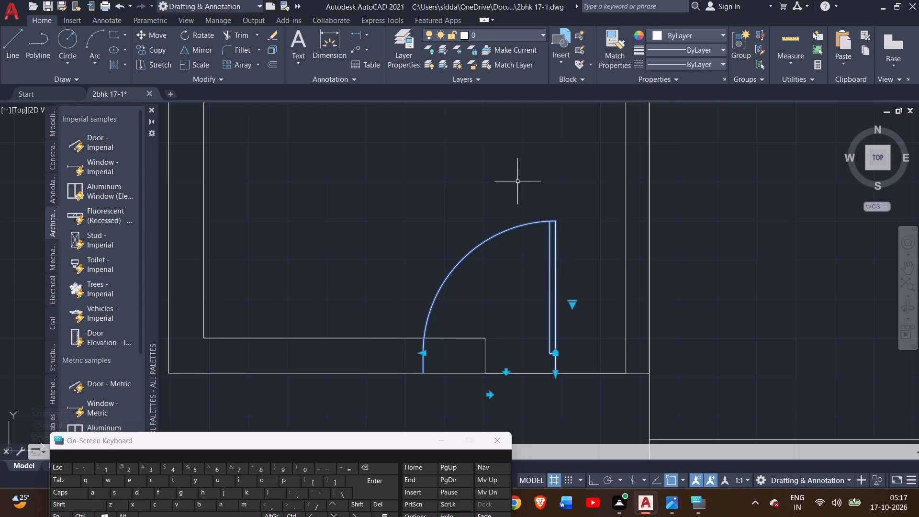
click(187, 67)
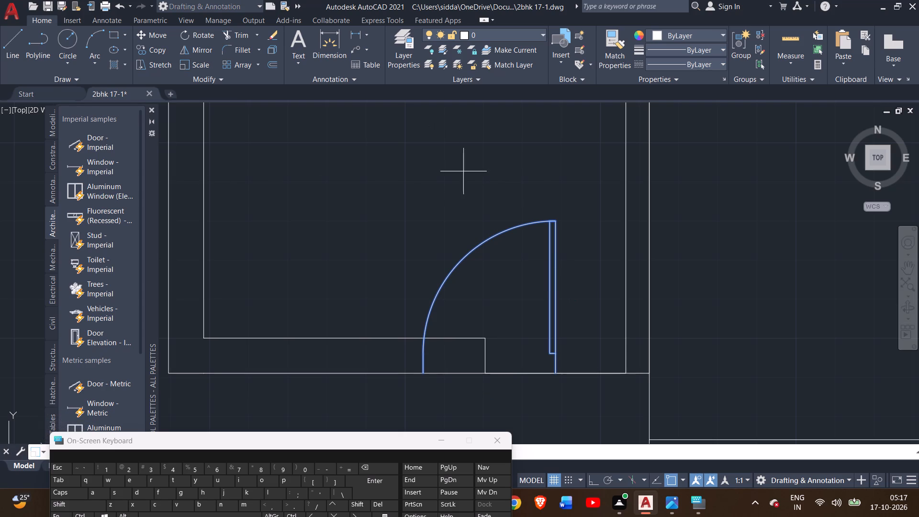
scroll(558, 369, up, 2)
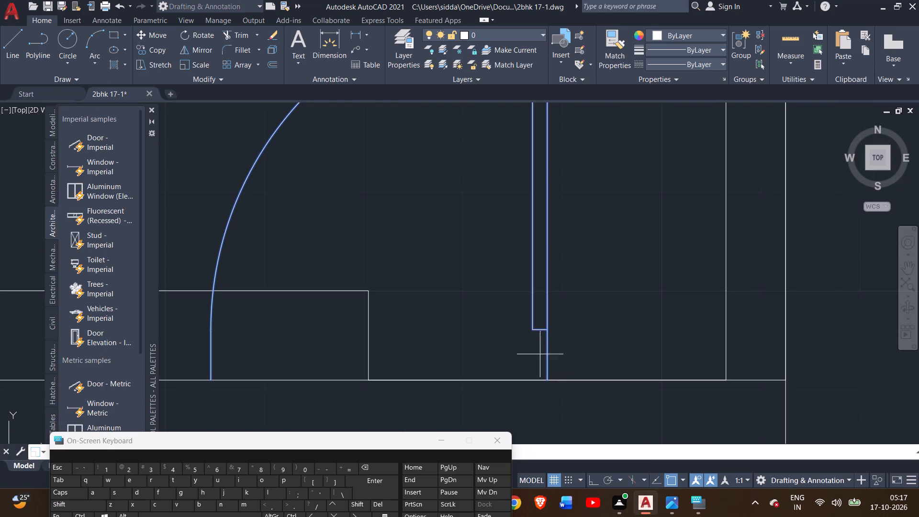
Move the door block from its hinge-side end along the bottom wall line onto the right-hand jamb of the opening.
click(150, 34)
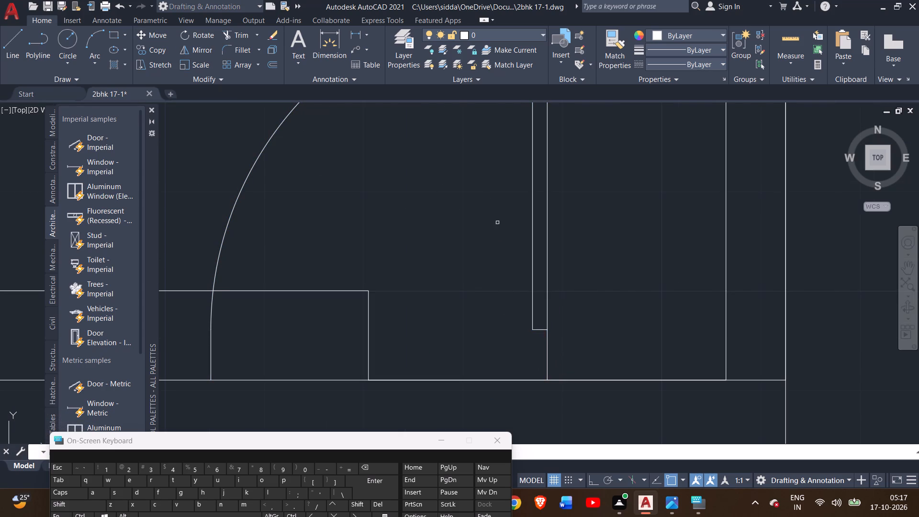
click(533, 310)
right_click(533, 310)
drag(548, 380, 547, 381)
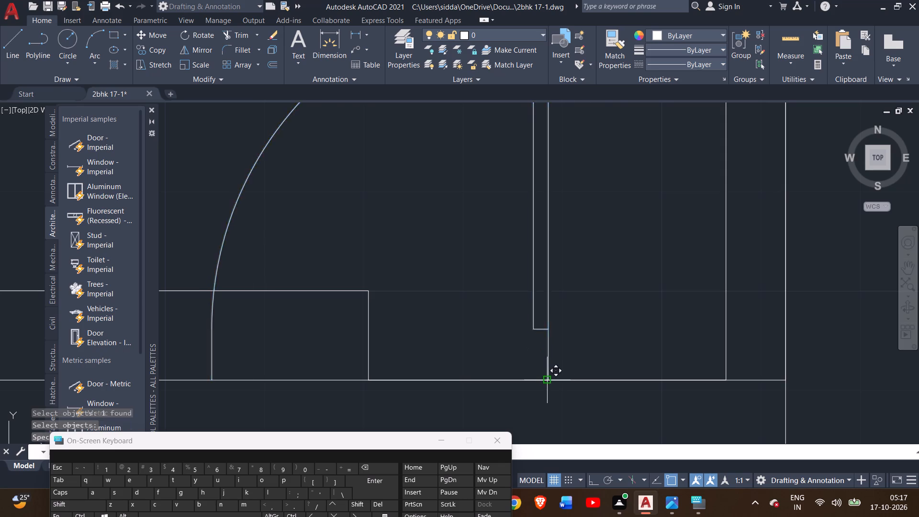
drag(547, 381, 723, 380)
click(723, 380)
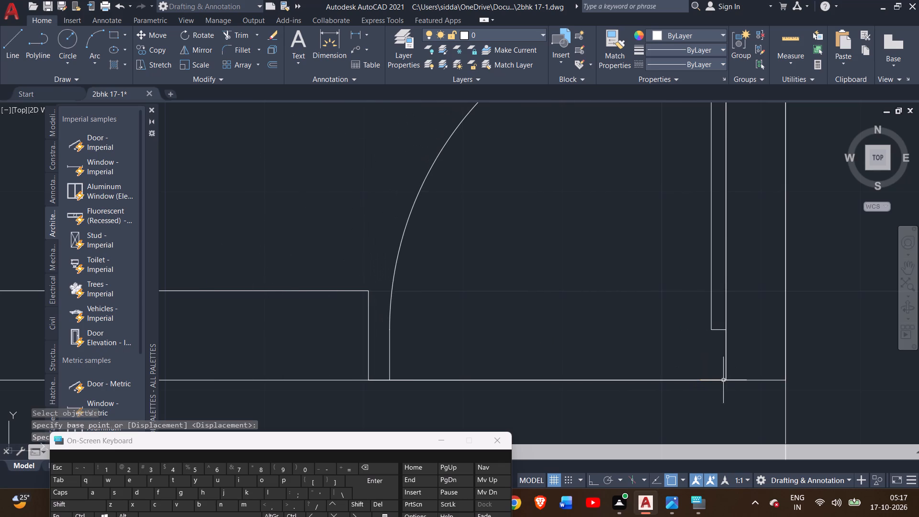
Scale the door block in the bottom-wall opening about its hinge-side end so its arc reaches the left-hand jamb.
scroll(569, 266, down, 1)
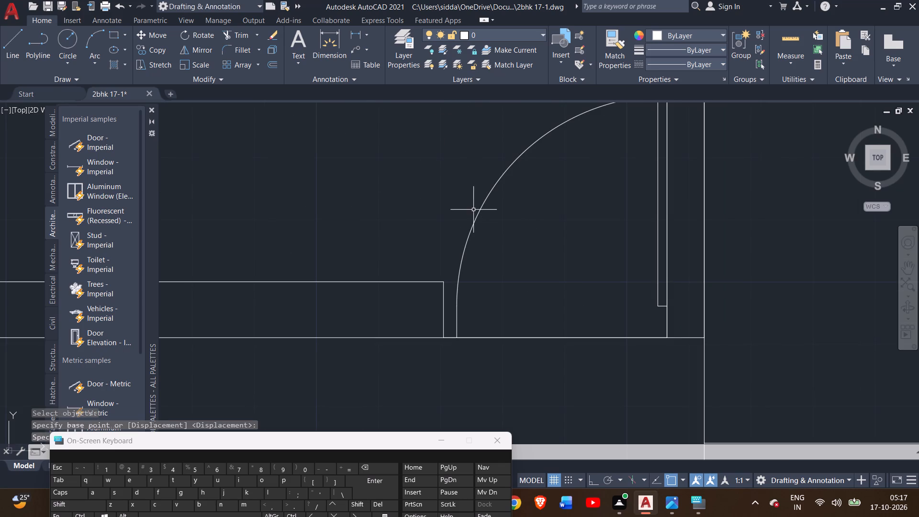
click(477, 213)
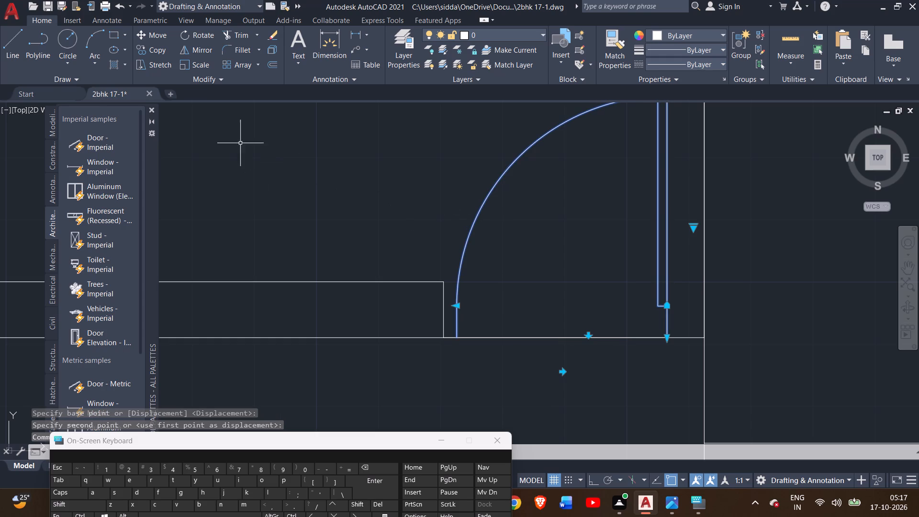
double_click(188, 64)
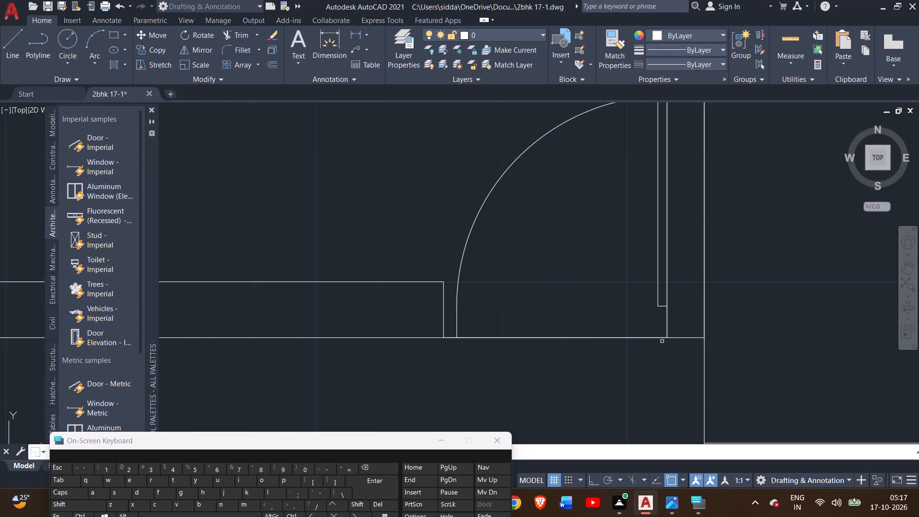
click(658, 294)
right_click(658, 294)
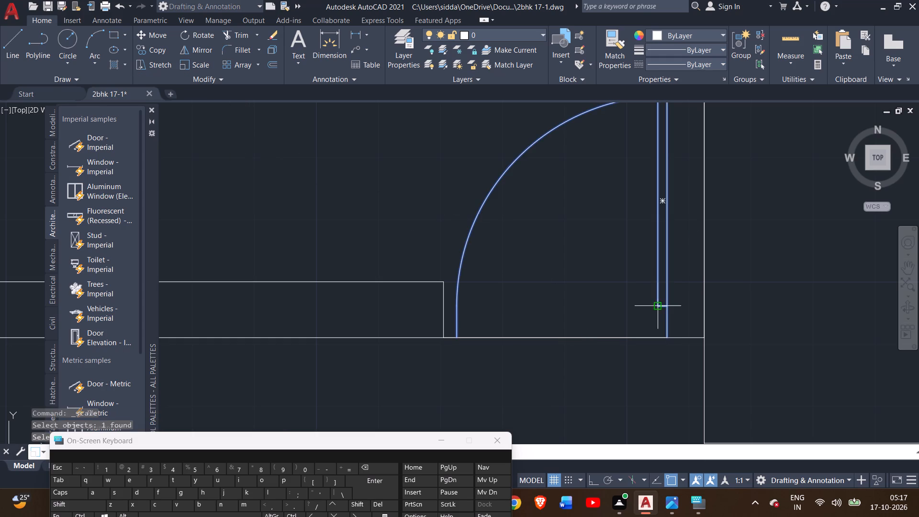
drag(666, 335, 561, 366)
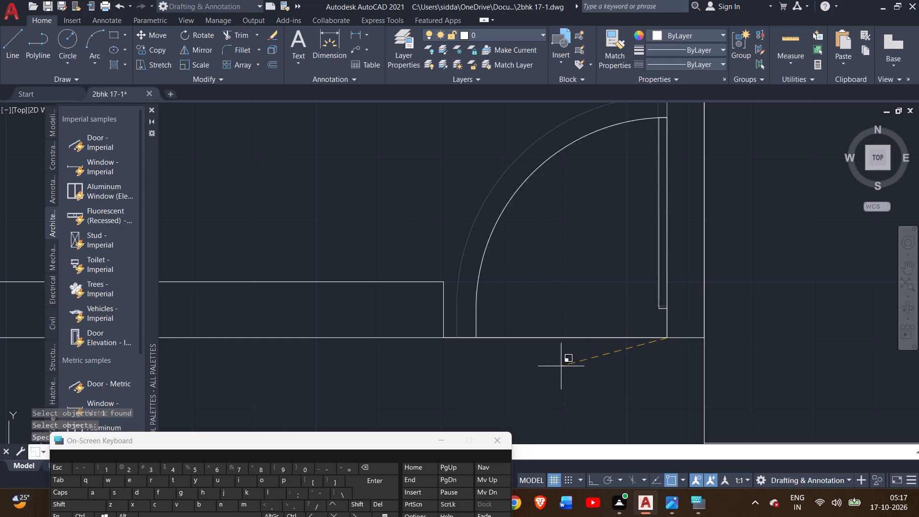
drag(561, 366, 545, 380)
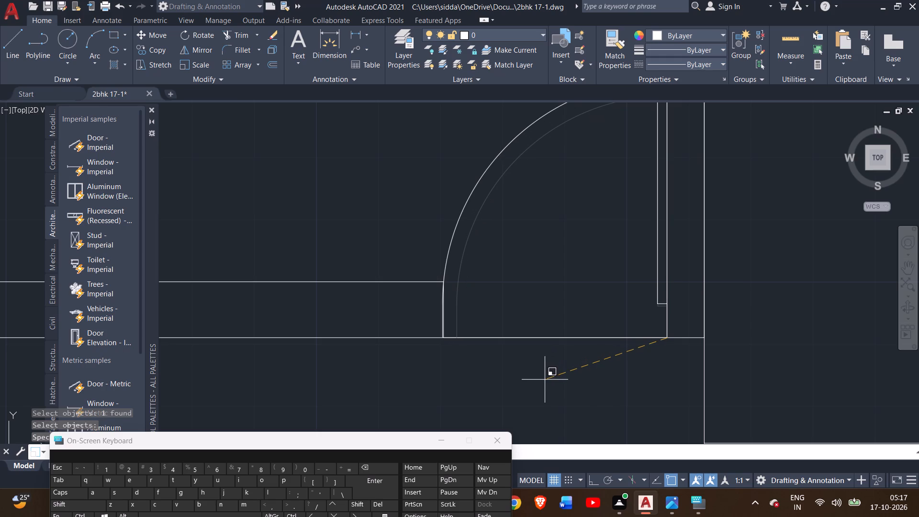
drag(545, 380, 546, 378)
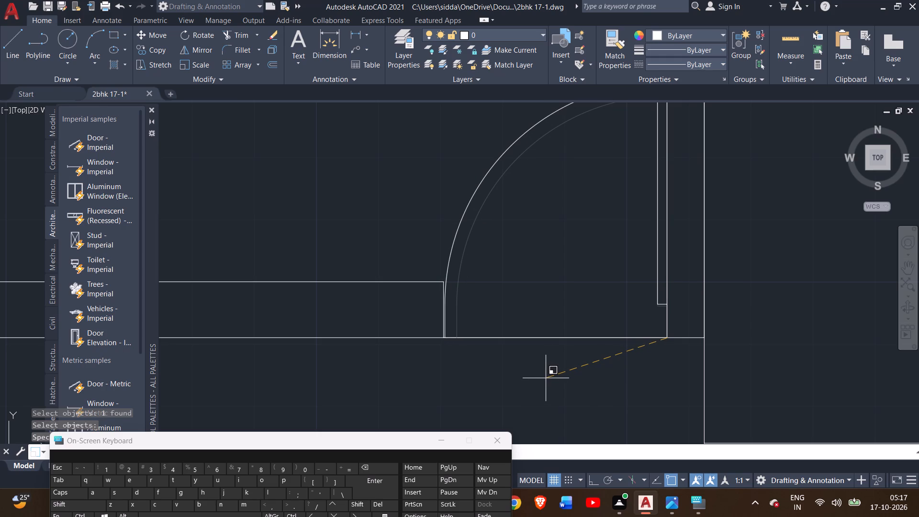
drag(546, 378, 546, 384)
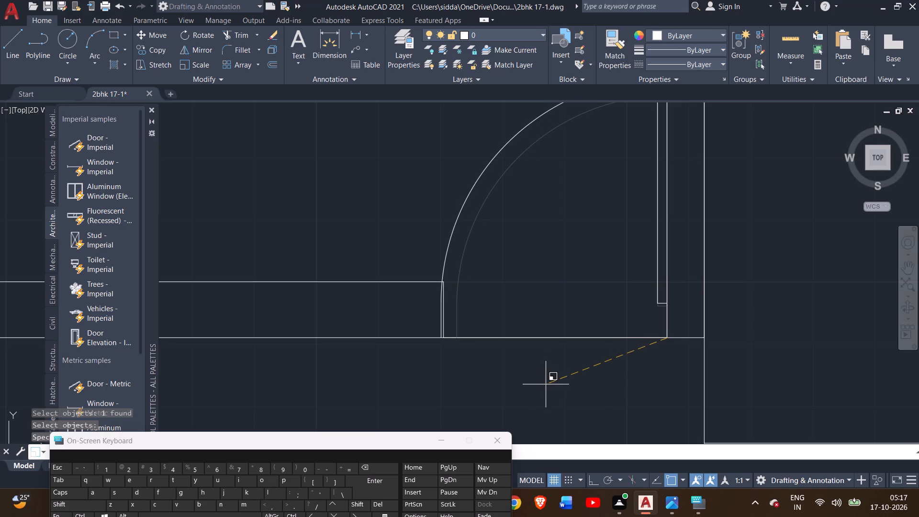
drag(546, 384, 546, 383)
double_click(546, 383)
Copy the bottom-wall door block from its hinge-side end onto the upper wall line at the small right-hand room's lower-left corner.
scroll(537, 374, down, 3)
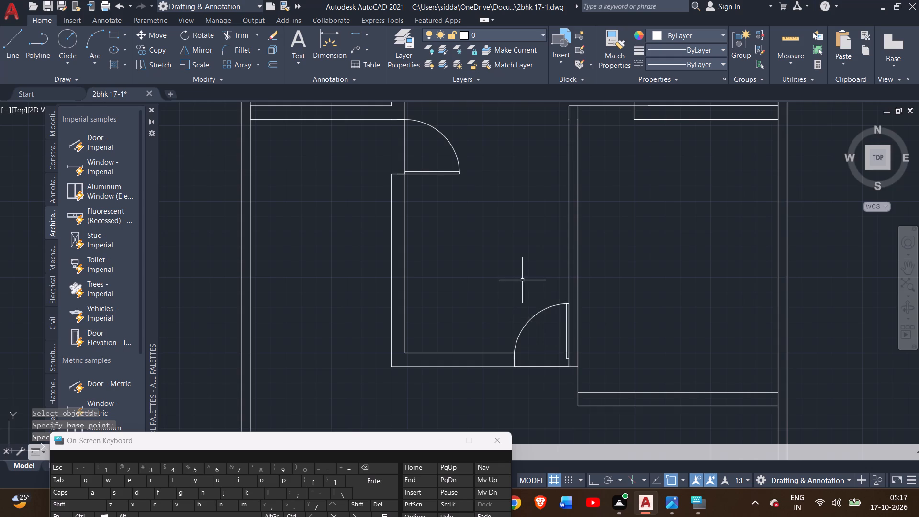
scroll(522, 279, down, 1)
middle_drag(523, 245, 447, 325)
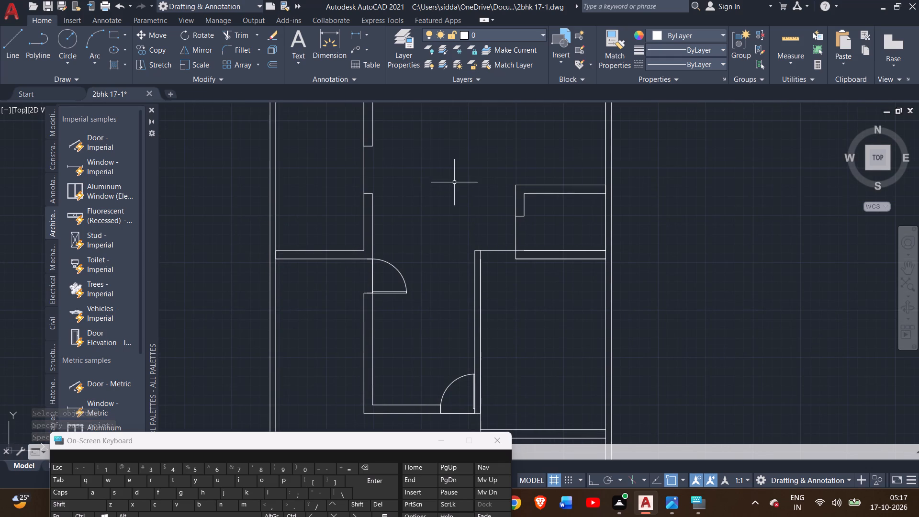
middle_drag(454, 182, 420, 158)
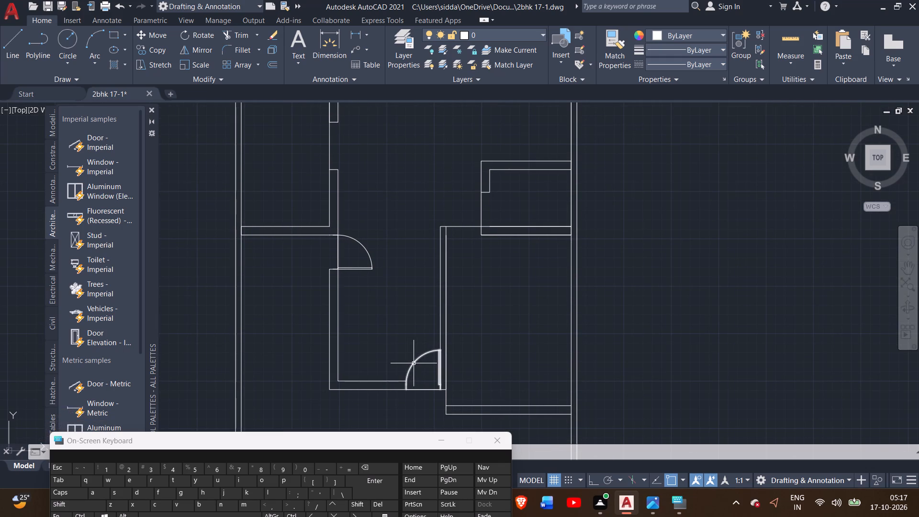
click(414, 363)
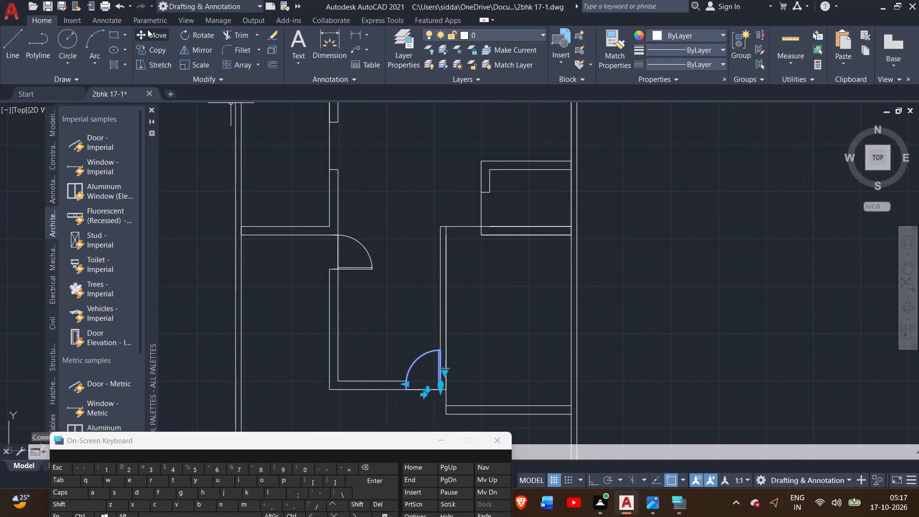
double_click(142, 52)
scroll(445, 387, up, 2)
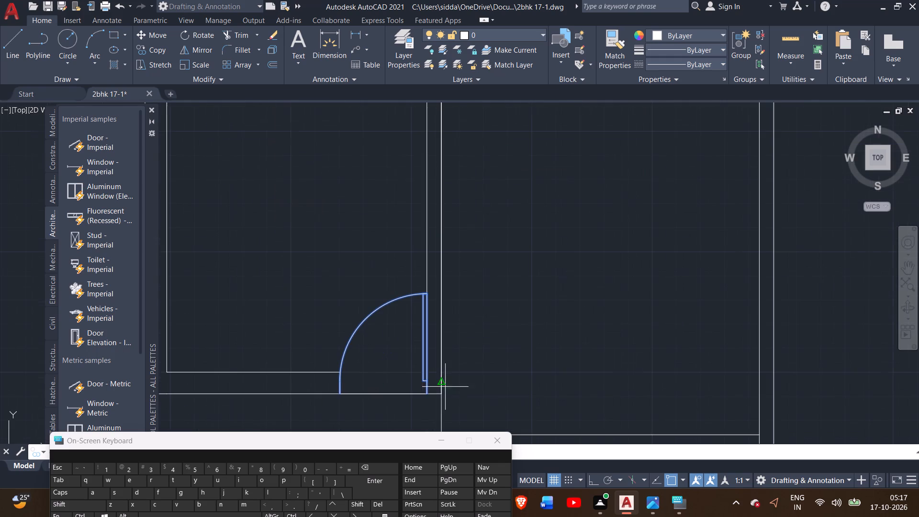
drag(426, 395, 437, 269)
scroll(437, 269, down, 2)
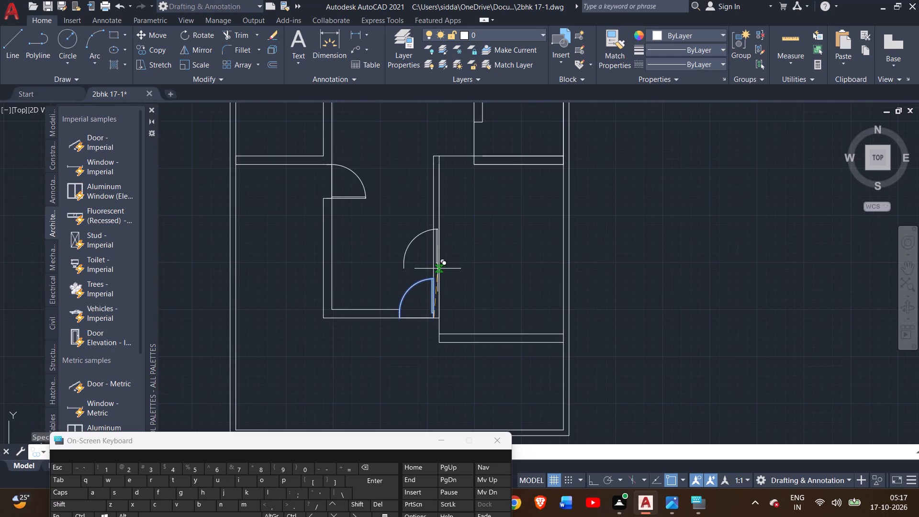
drag(437, 269, 470, 161)
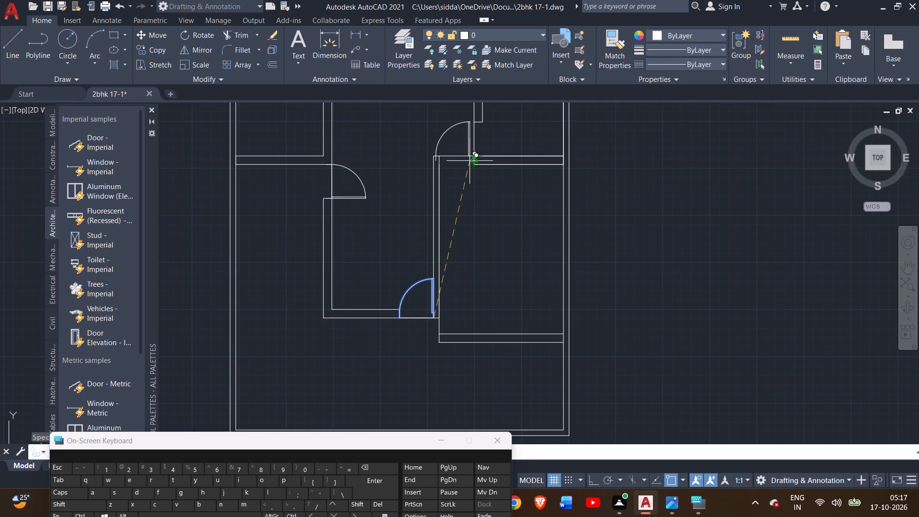
drag(470, 161, 476, 160)
scroll(476, 160, up, 3)
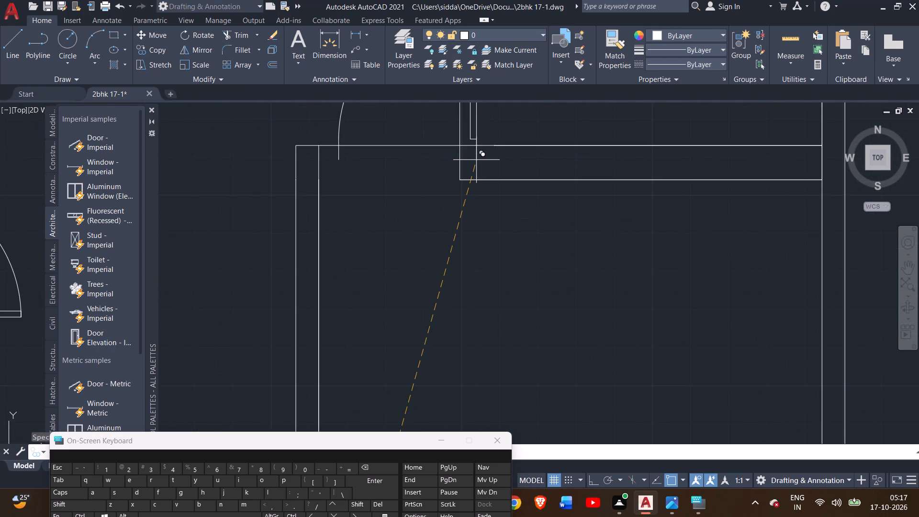
drag(476, 160, 459, 141)
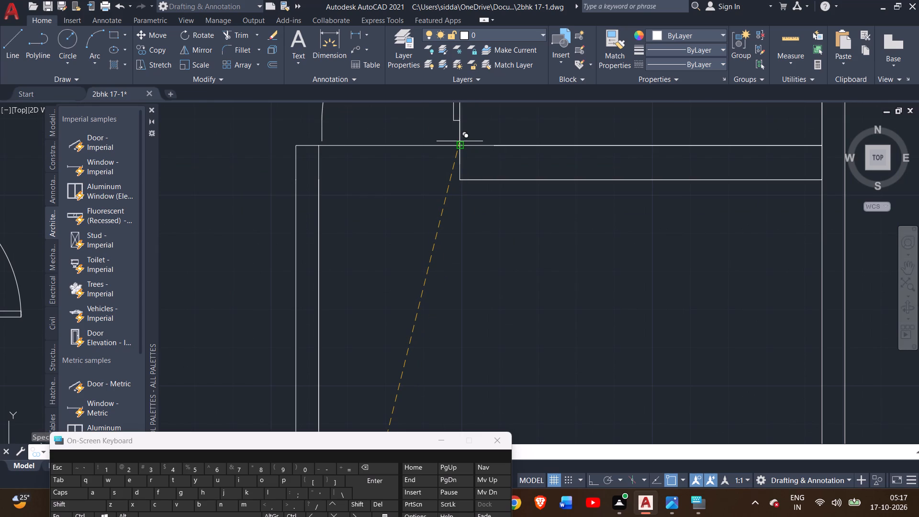
drag(459, 141, 459, 146)
double_click(459, 146)
right_click(405, 176)
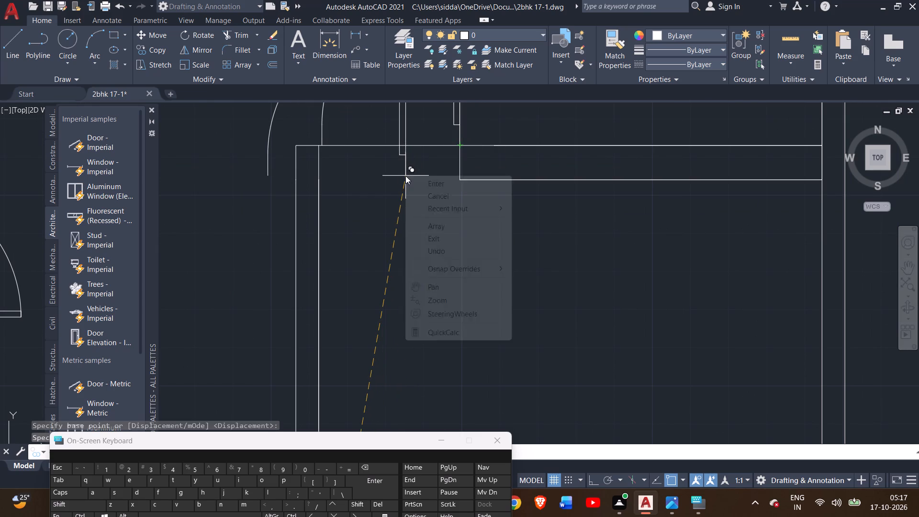
click(425, 182)
Move the copied door block from its hinge-side end down onto the lower outer corner of the small room's bottom wall.
scroll(410, 206, down, 2)
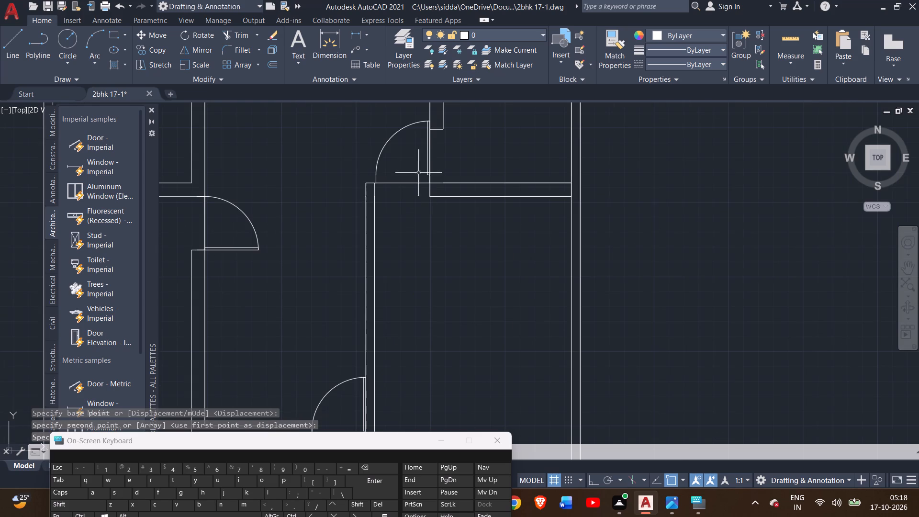
click(421, 120)
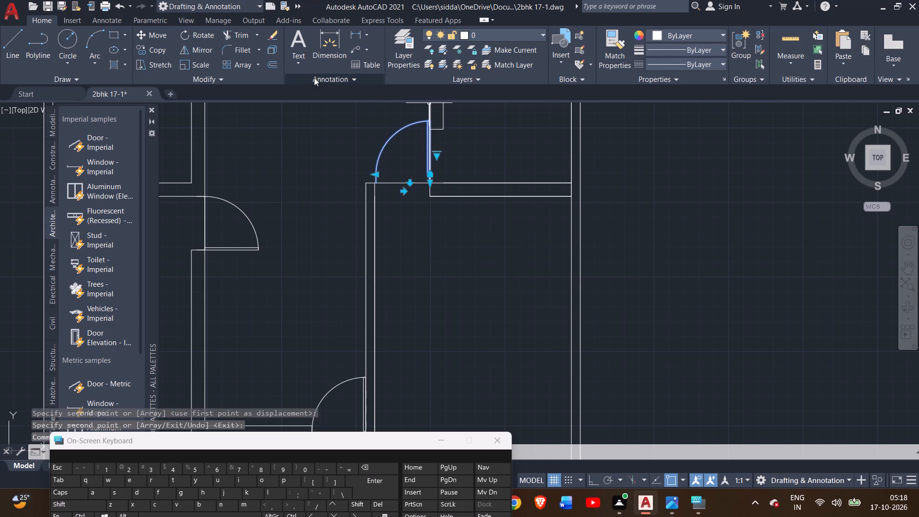
click(156, 34)
scroll(419, 186, up, 2)
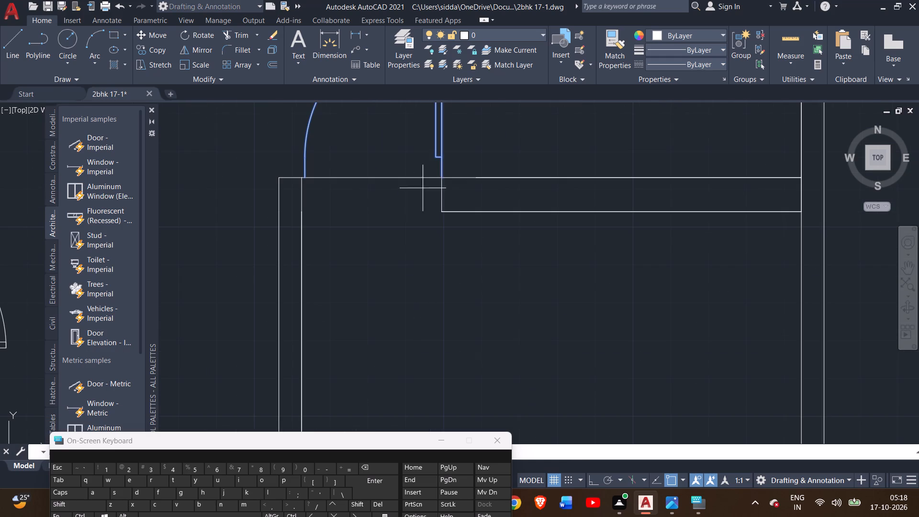
drag(442, 180, 443, 208)
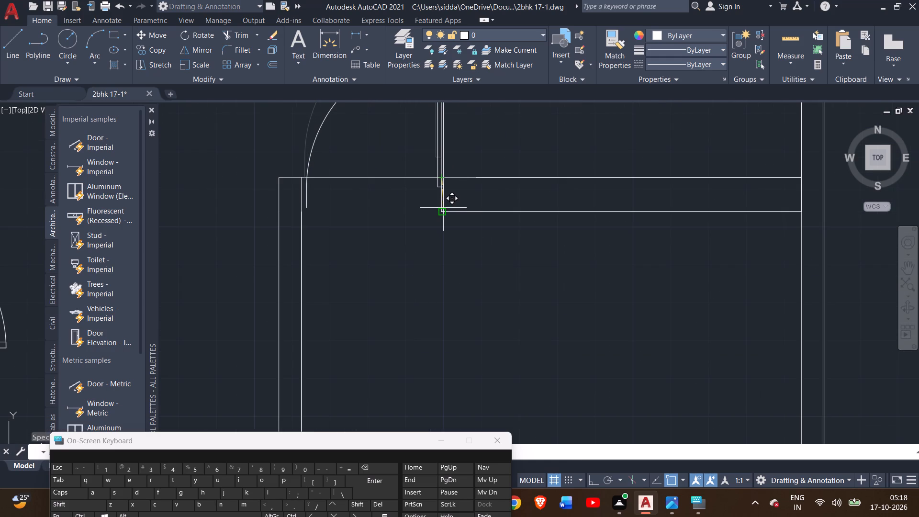
drag(443, 208, 442, 209)
triple_click(442, 209)
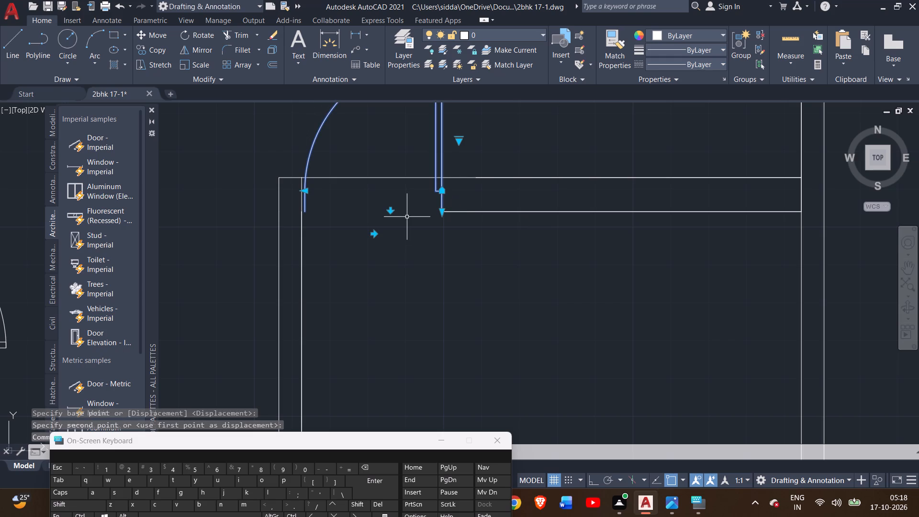
click(419, 208)
right_click(418, 205)
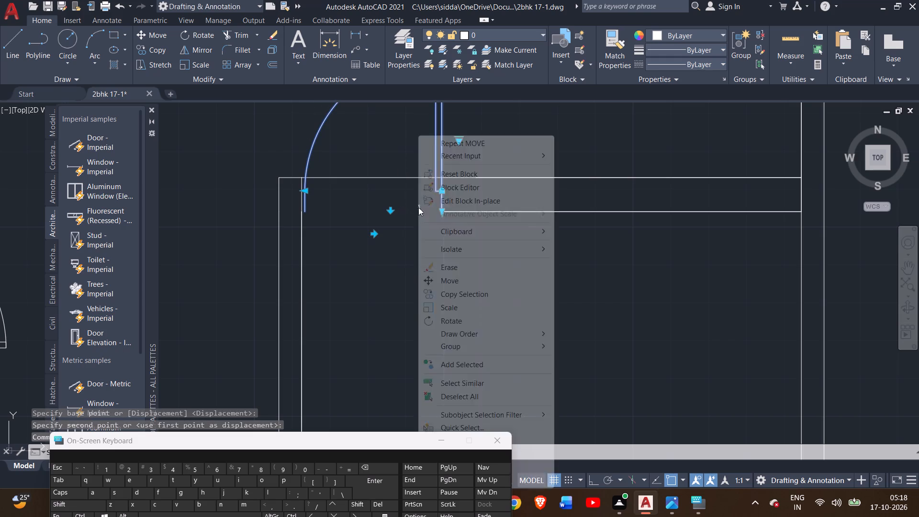
click(392, 253)
click(392, 253)
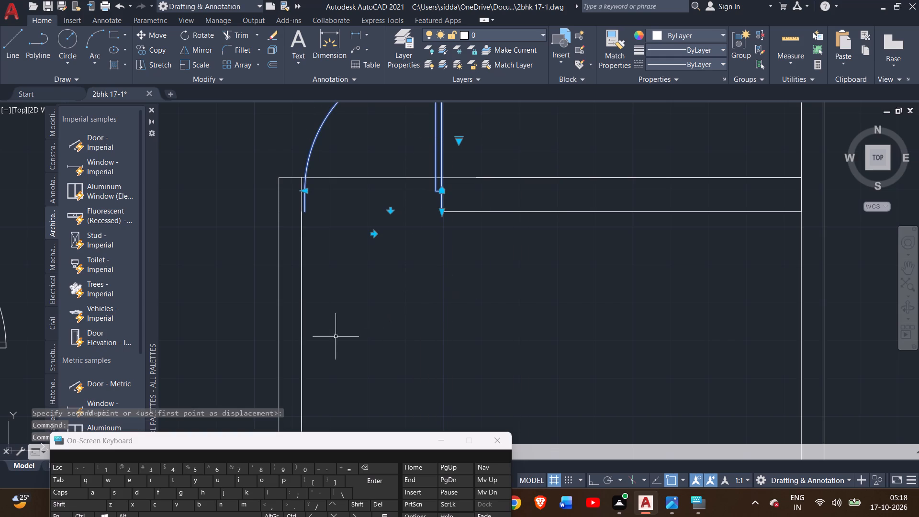
key(Escape)
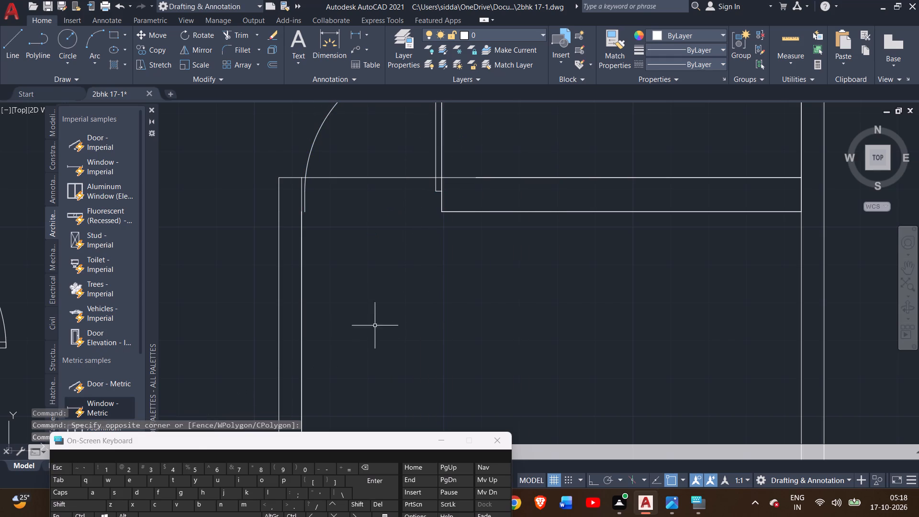
Scale the door block beside the small room about its hinge-side end so its arc meets the opposite vertical wall's inner line.
middle_drag(367, 302, 380, 367)
scroll(334, 275, up, 1)
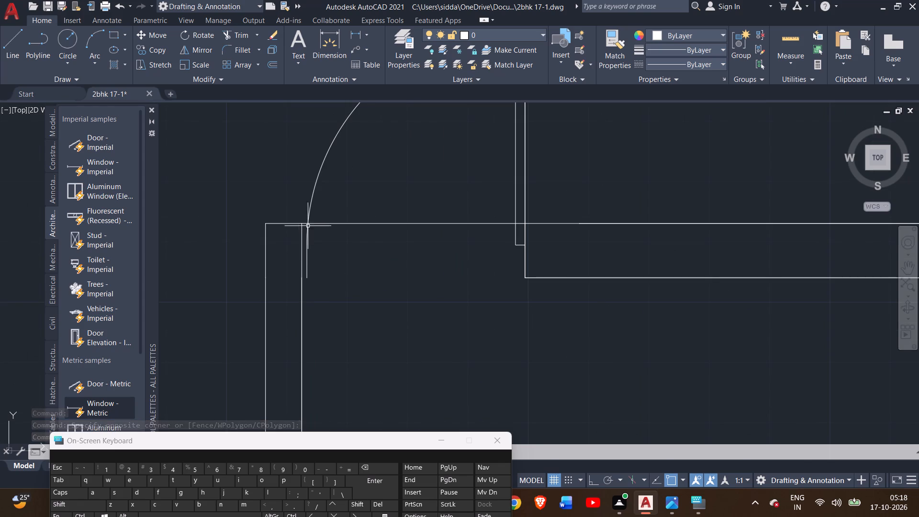
click(310, 215)
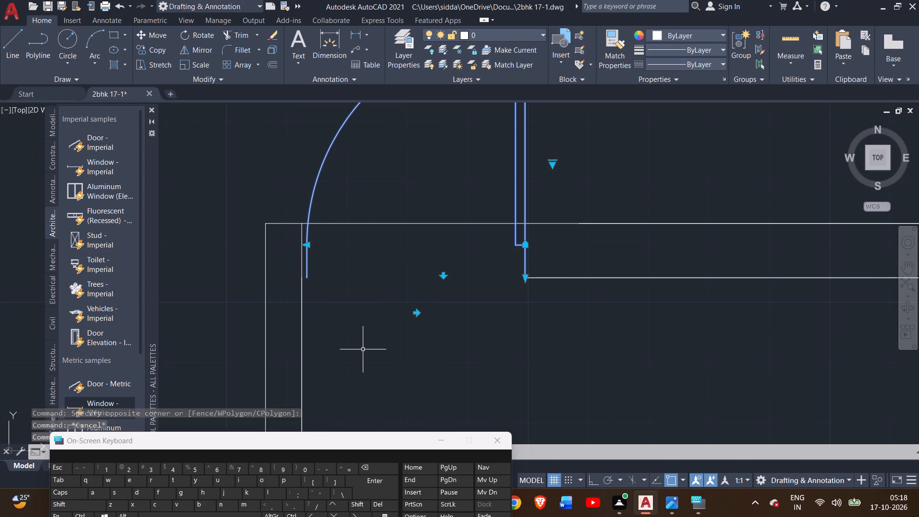
scroll(431, 316, down, 1)
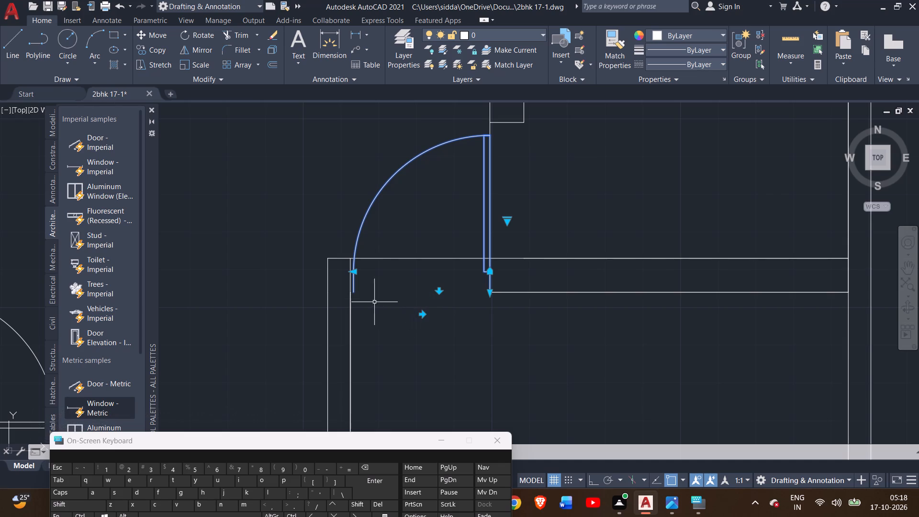
click(186, 66)
scroll(485, 317, up, 2)
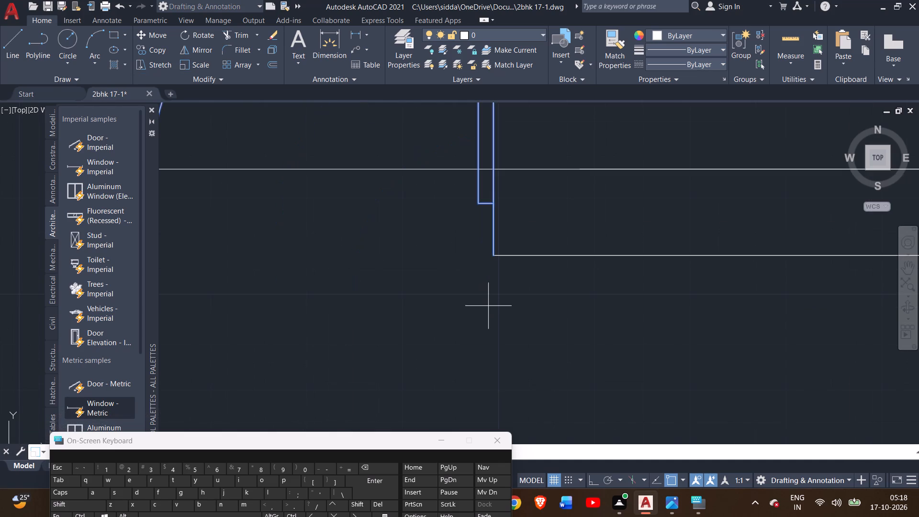
scroll(489, 303, up, 1)
middle_drag(493, 305, 608, 337)
scroll(607, 338, down, 2)
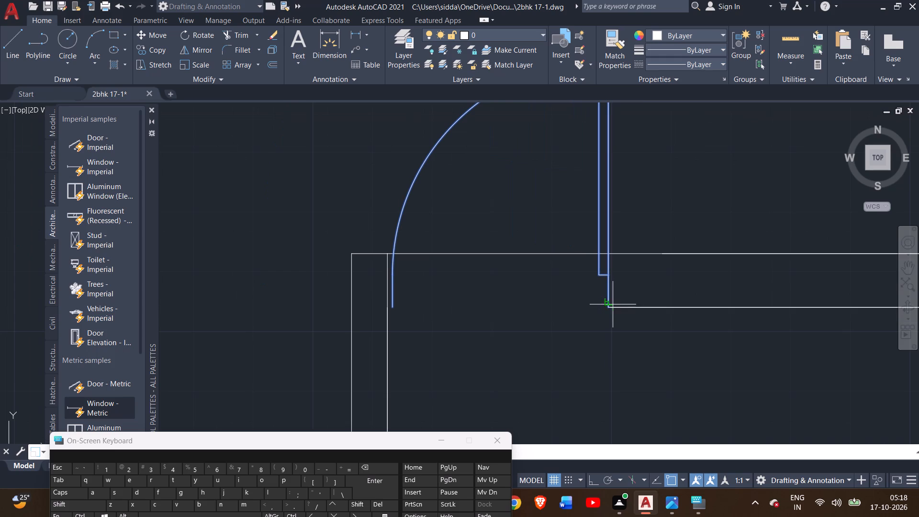
drag(605, 308, 487, 359)
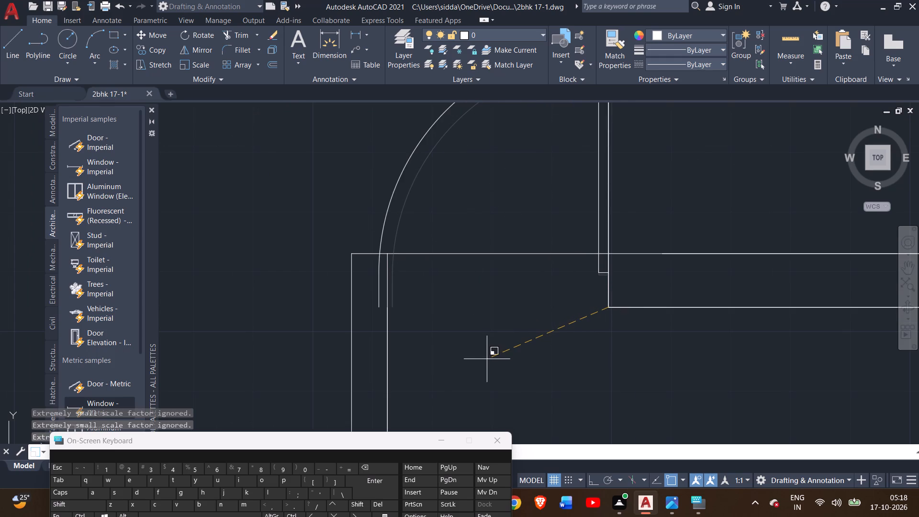
drag(487, 359, 491, 357)
double_click(491, 357)
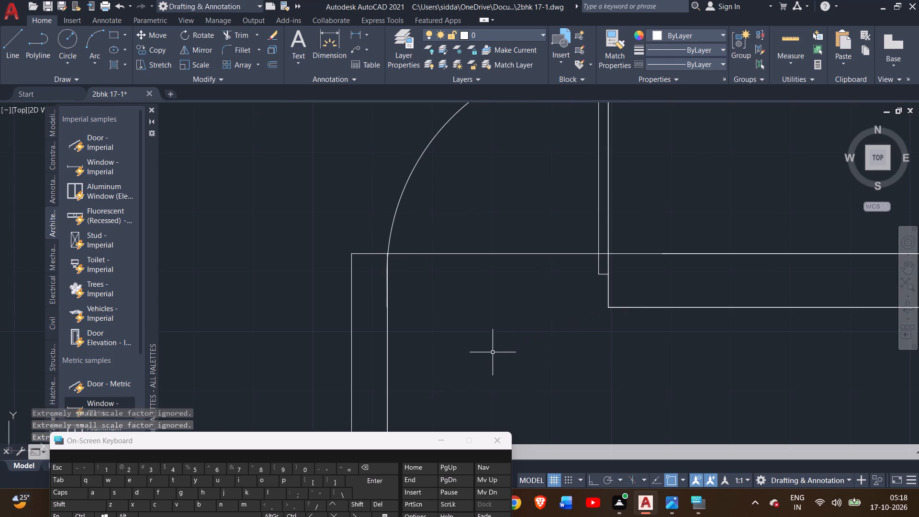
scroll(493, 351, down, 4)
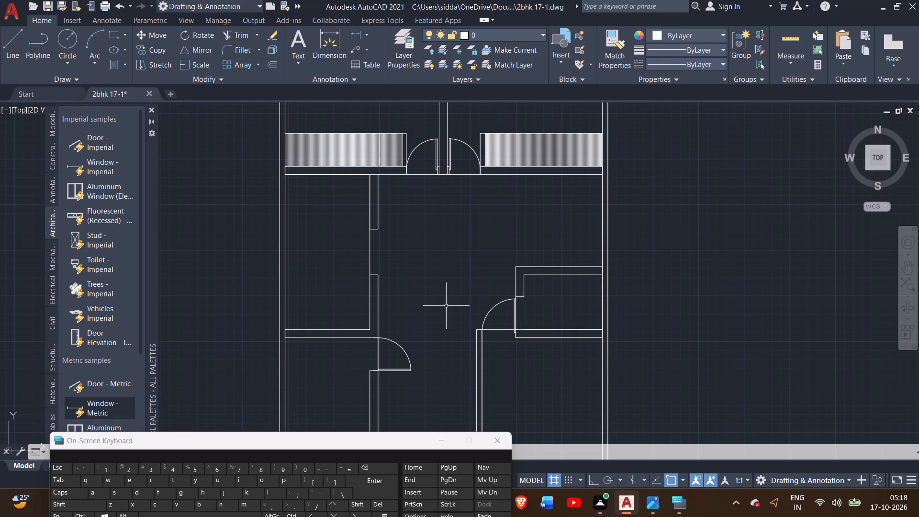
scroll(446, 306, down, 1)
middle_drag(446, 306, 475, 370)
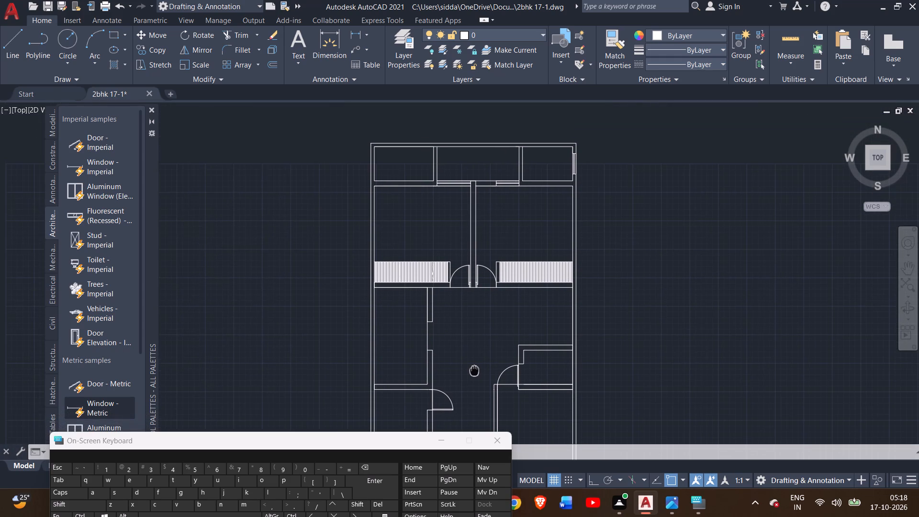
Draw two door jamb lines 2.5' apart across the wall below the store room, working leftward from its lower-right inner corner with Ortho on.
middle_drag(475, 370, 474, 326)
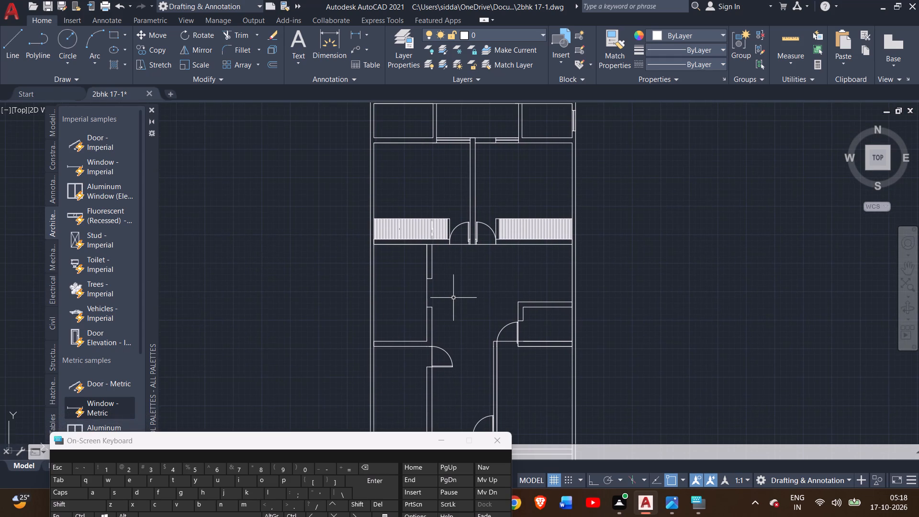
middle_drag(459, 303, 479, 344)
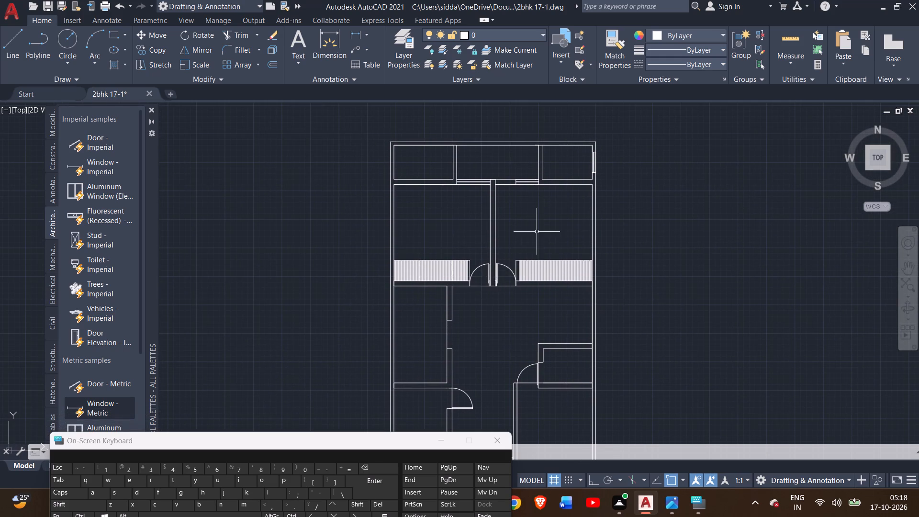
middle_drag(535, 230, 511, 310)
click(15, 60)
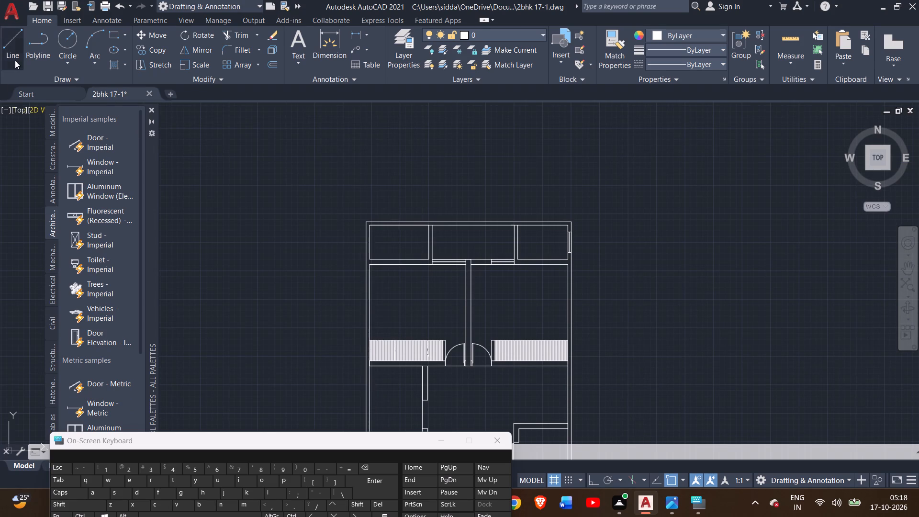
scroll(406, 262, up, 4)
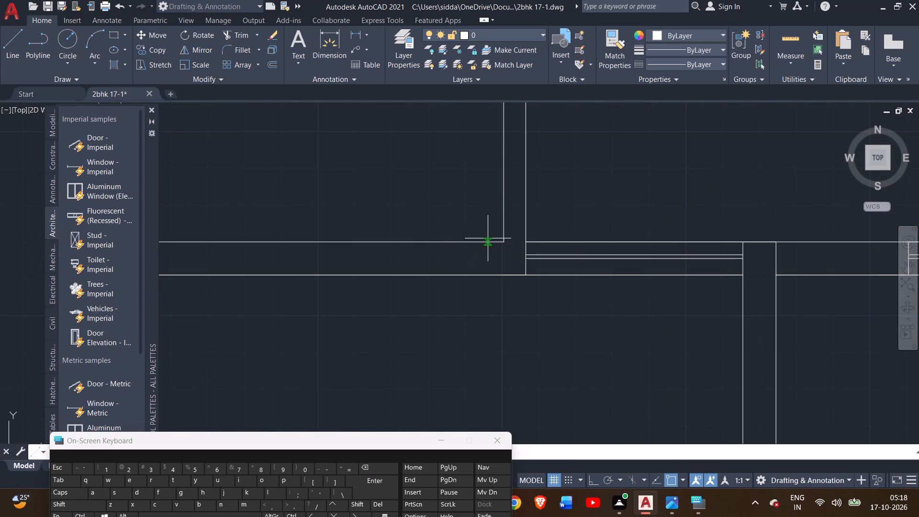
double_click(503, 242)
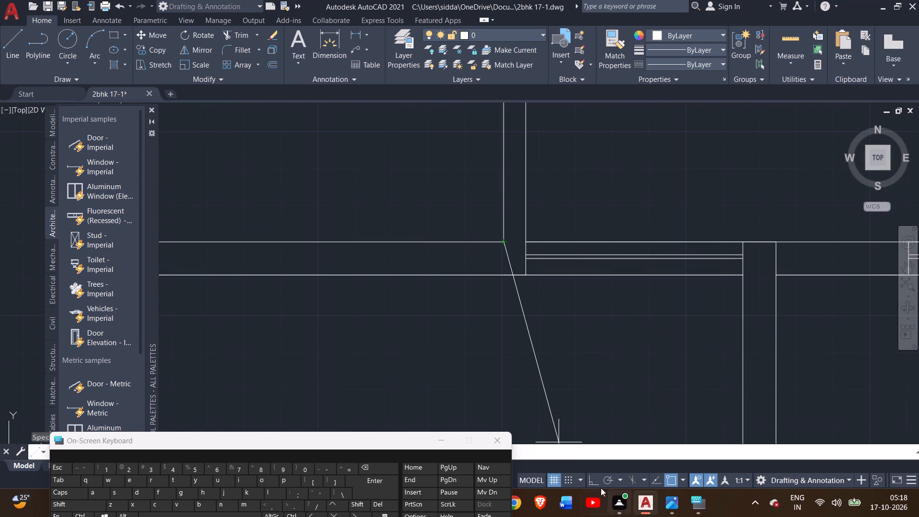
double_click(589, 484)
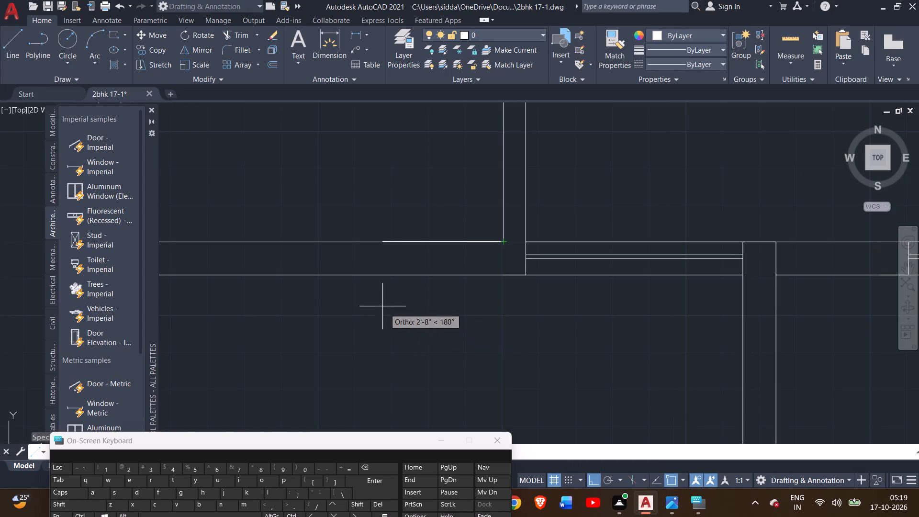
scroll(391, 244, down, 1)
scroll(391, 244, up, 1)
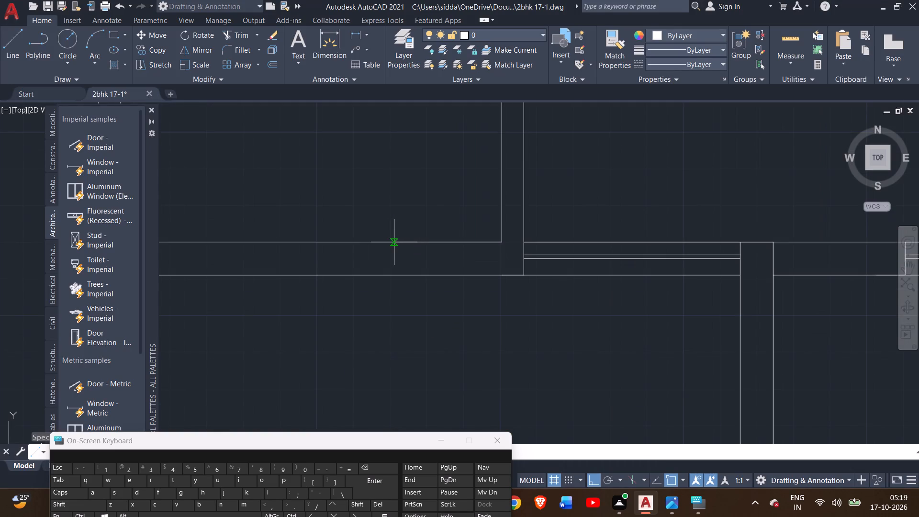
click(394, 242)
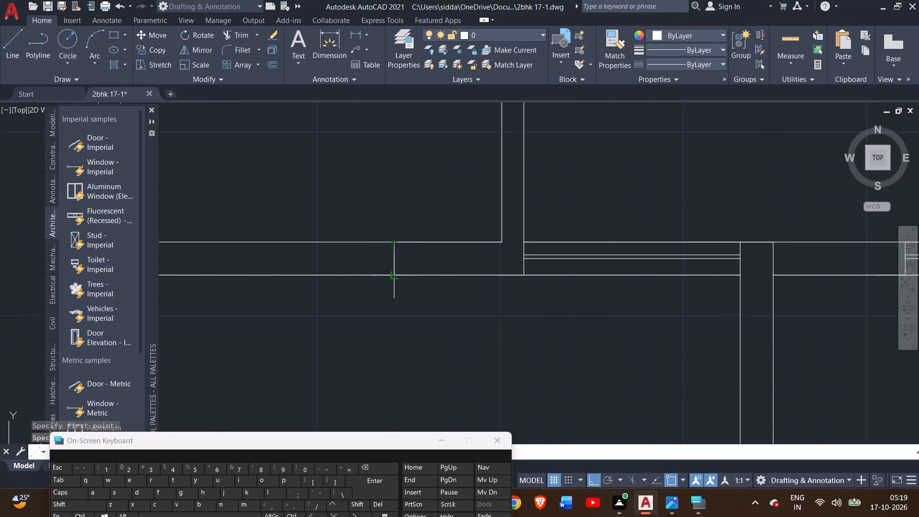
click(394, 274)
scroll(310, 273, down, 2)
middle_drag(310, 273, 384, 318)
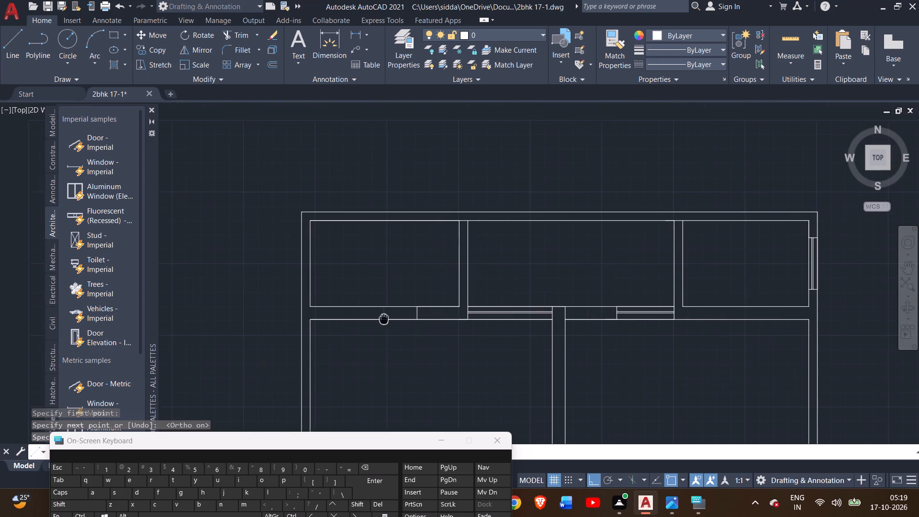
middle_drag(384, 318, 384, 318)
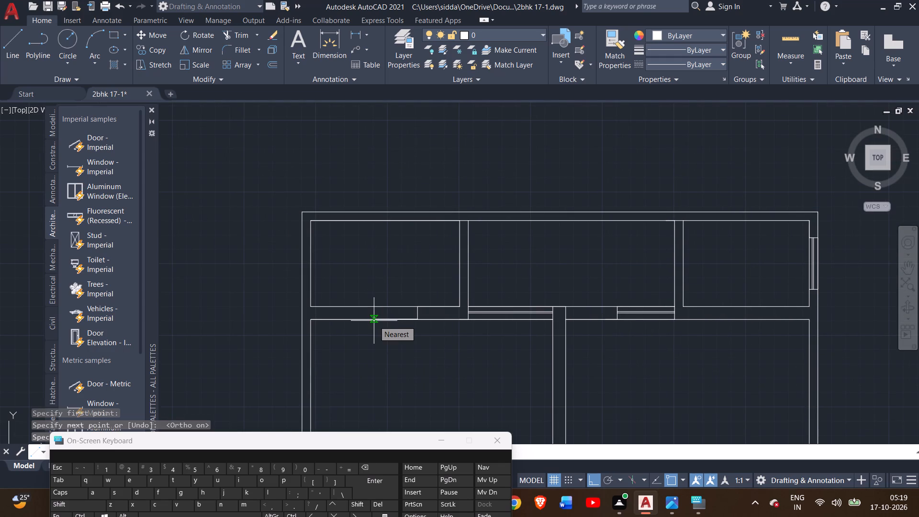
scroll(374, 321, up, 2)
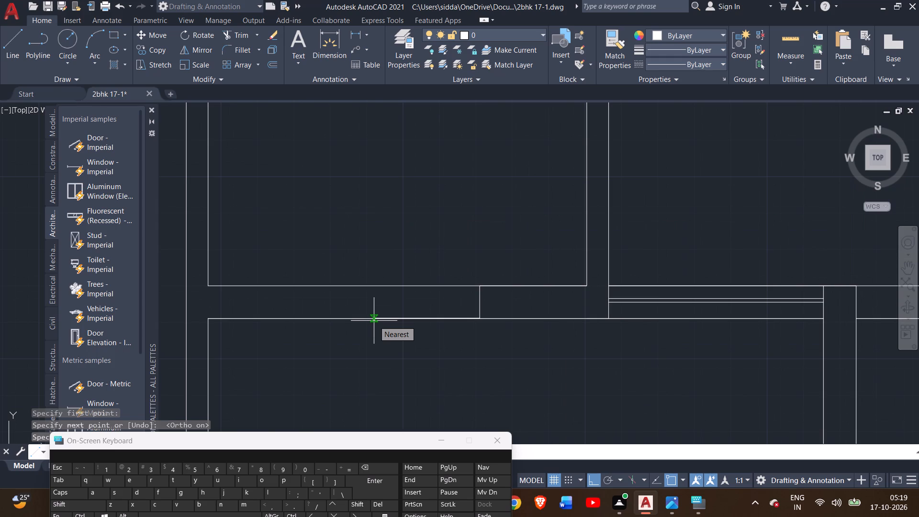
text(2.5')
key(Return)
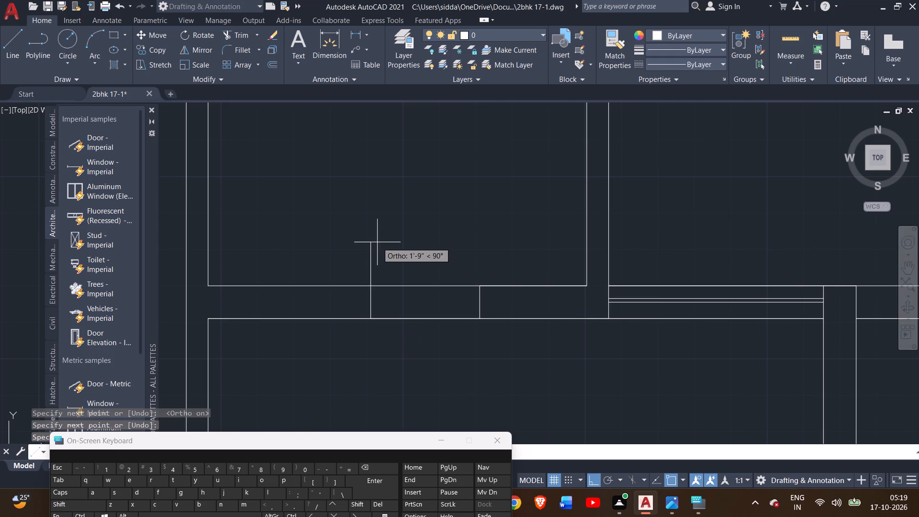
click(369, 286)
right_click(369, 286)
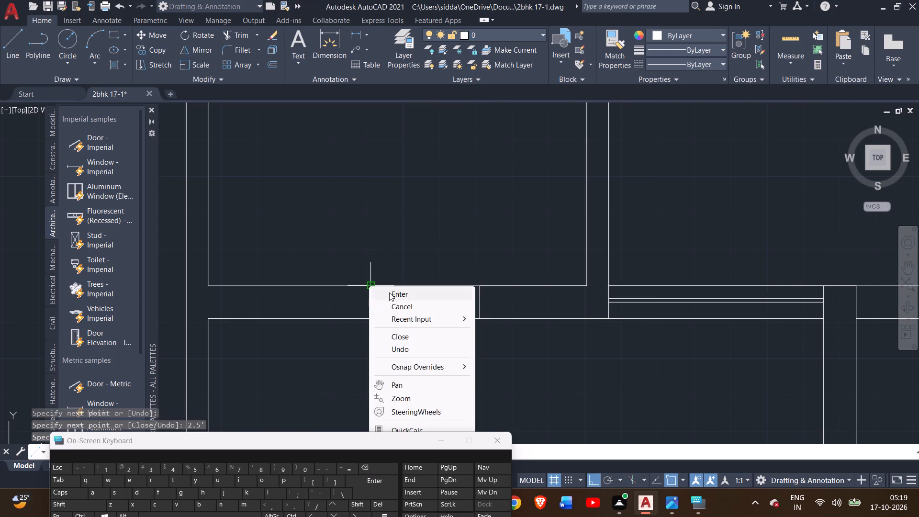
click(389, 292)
Following the CADD PLAN 17 -1 reference image, draw the store door jamb across the store–back area wall, 3' below its upper inner corner.
scroll(428, 311, up, 2)
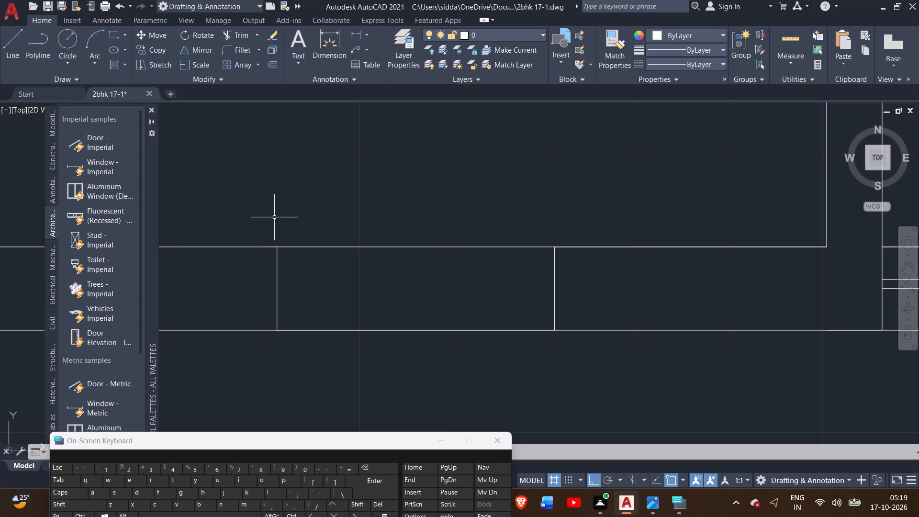
scroll(279, 219, down, 2)
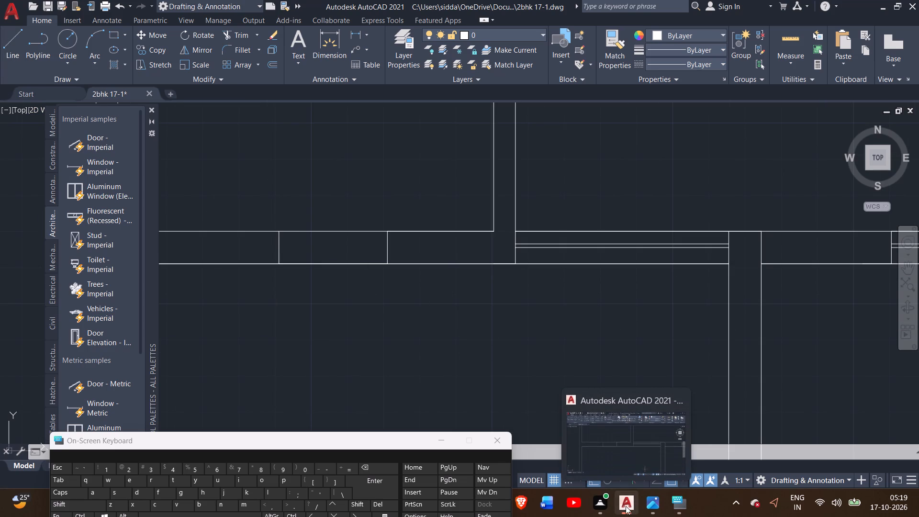
double_click(651, 507)
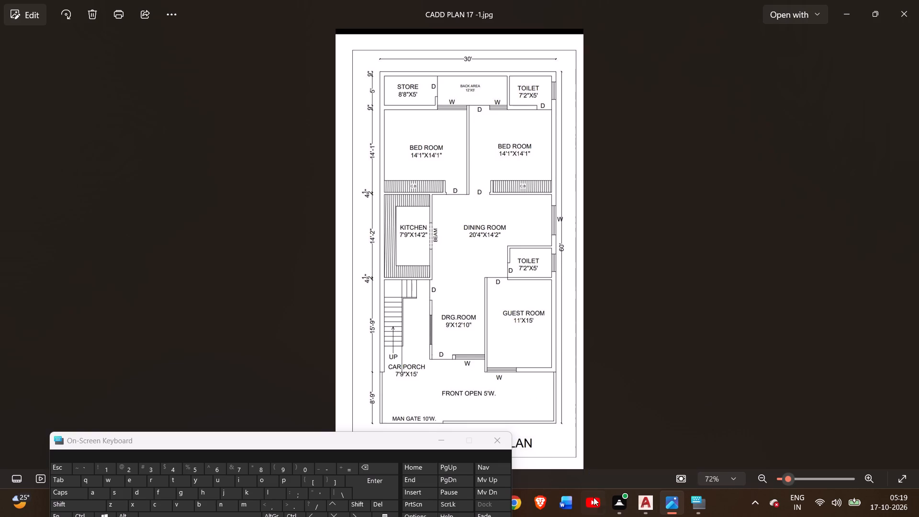
click(647, 505)
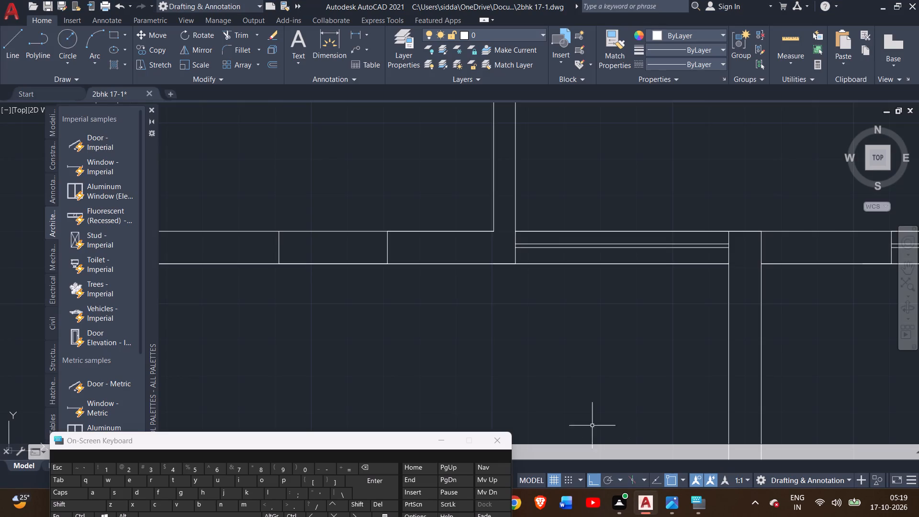
scroll(310, 234, down, 1)
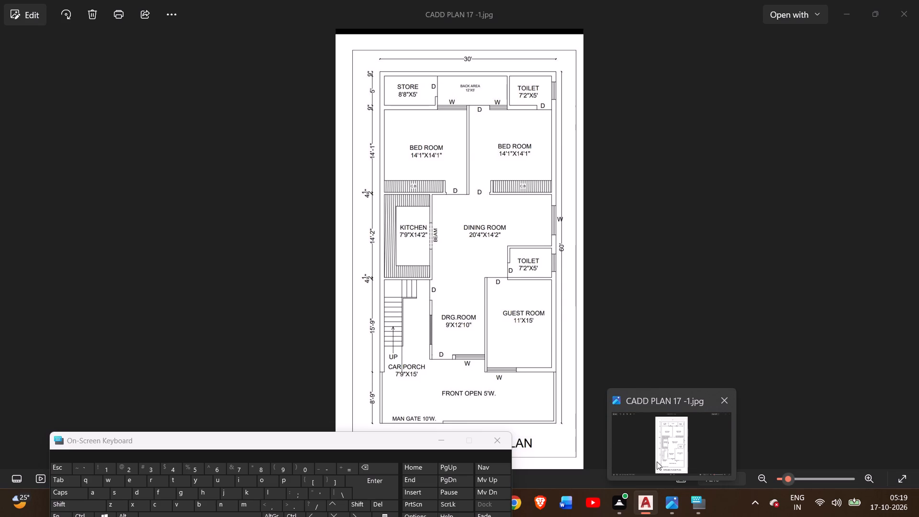
middle_click(457, 353)
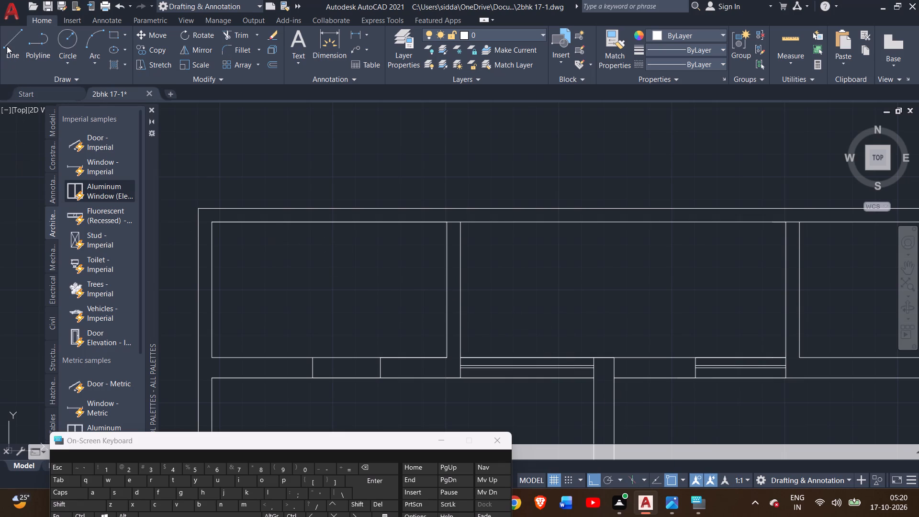
click(7, 46)
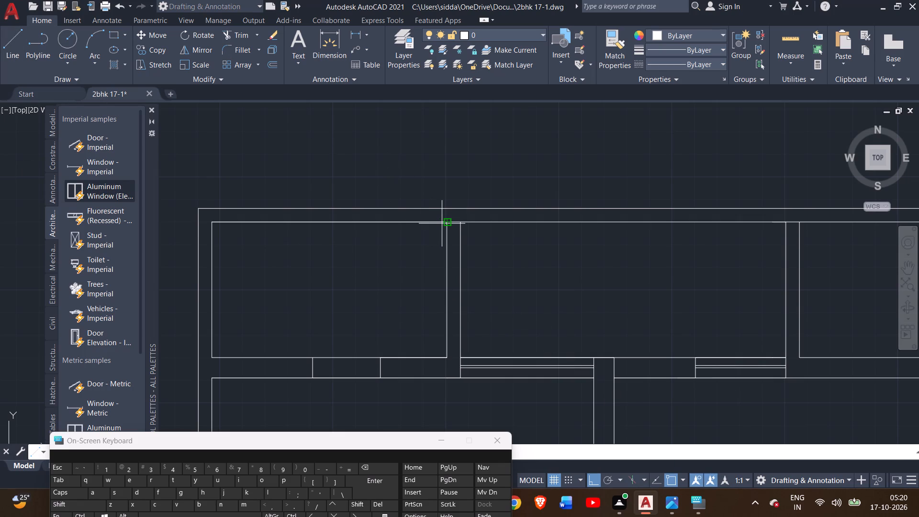
double_click(448, 224)
key(3)
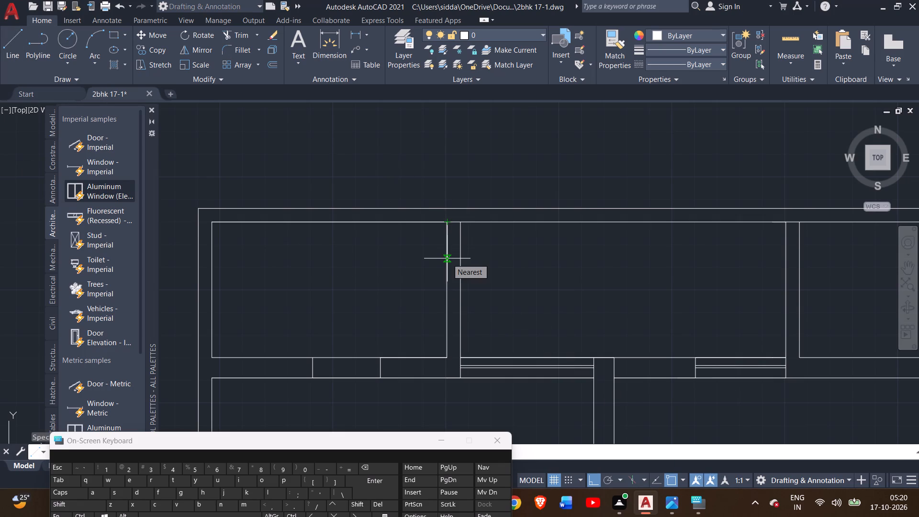
key(apostrophe)
key(Return)
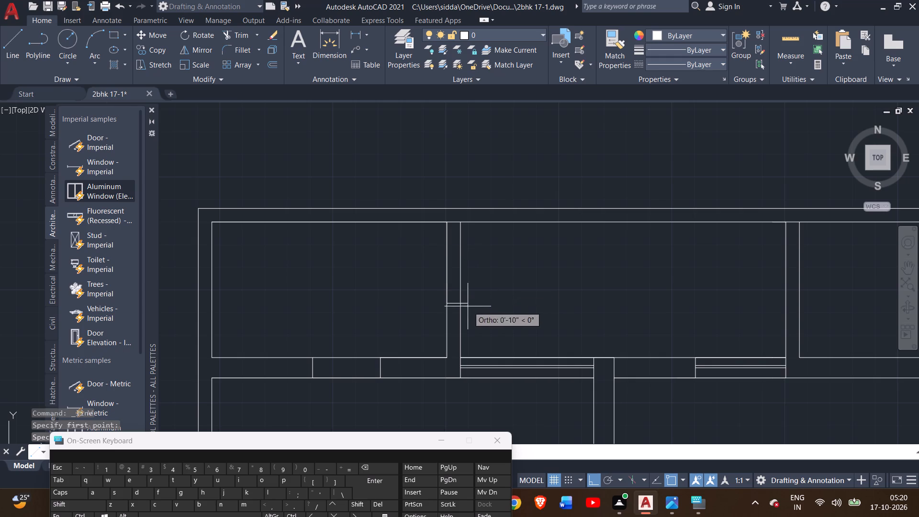
scroll(458, 307, up, 4)
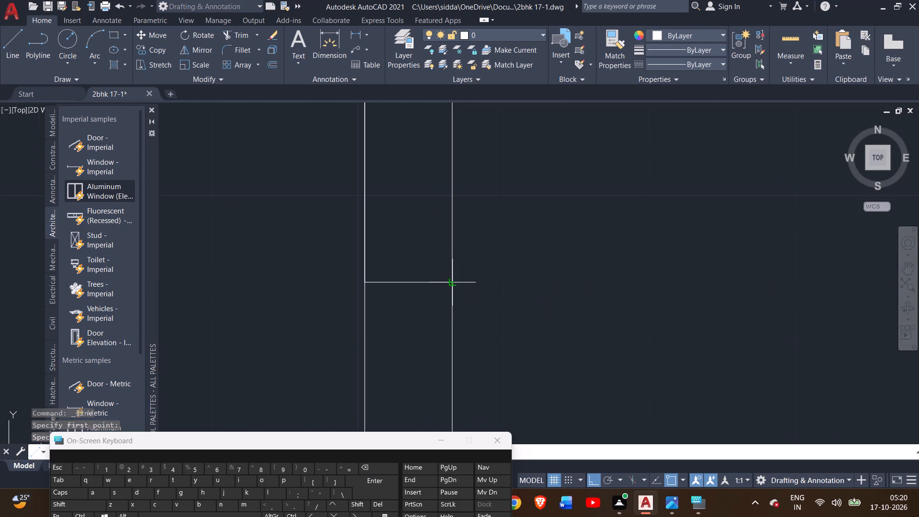
click(451, 282)
right_click(451, 281)
click(475, 288)
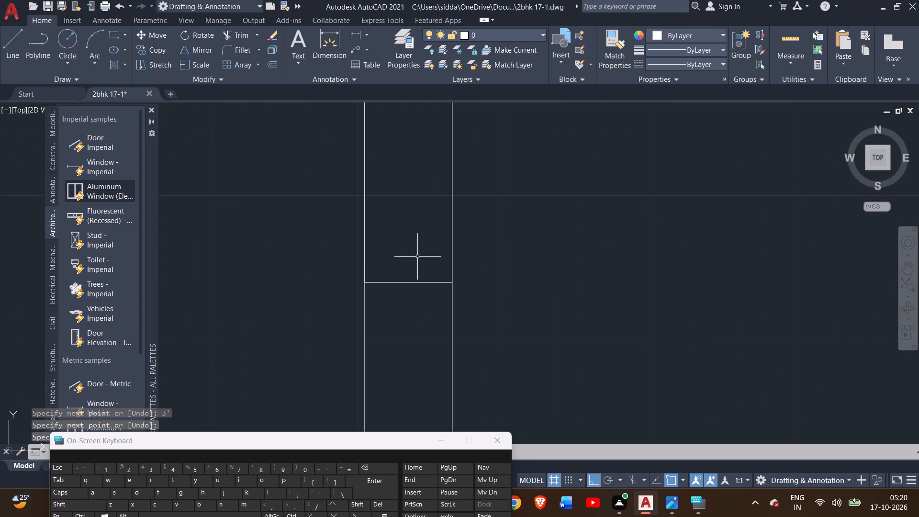
Trim the partition's store-side wall line between the new jamb and the top wall to form the door recess.
scroll(409, 250, down, 3)
middle_drag(357, 184, 365, 236)
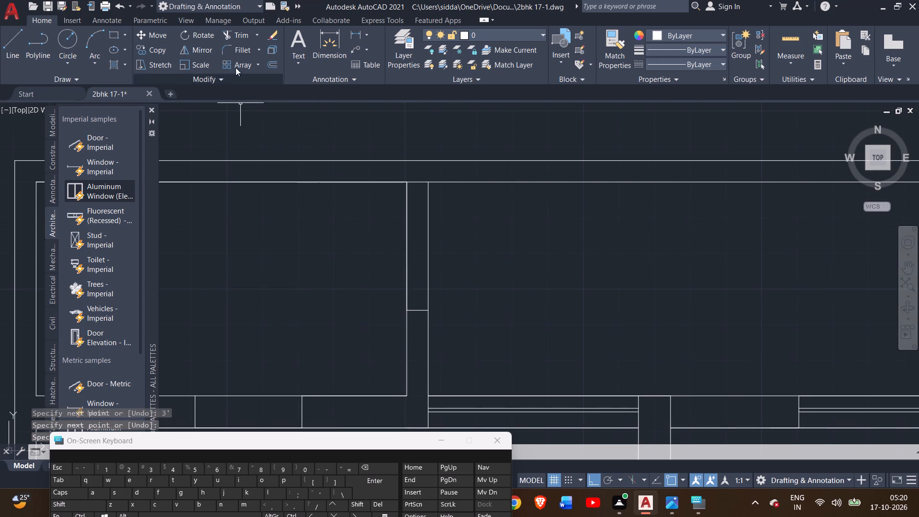
click(235, 34)
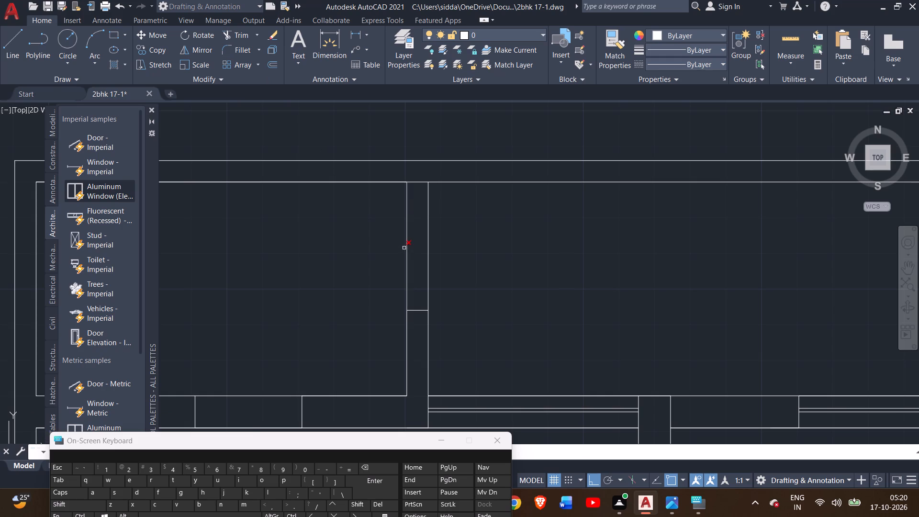
click(404, 249)
click(408, 236)
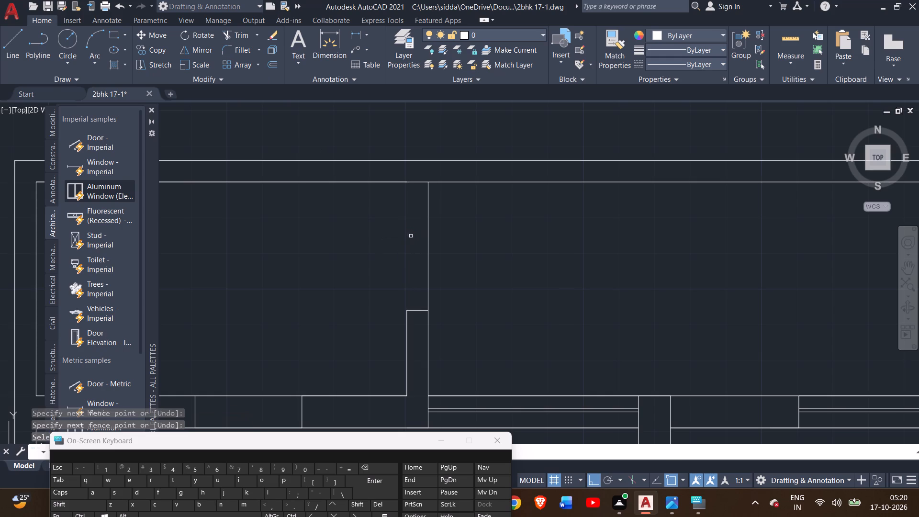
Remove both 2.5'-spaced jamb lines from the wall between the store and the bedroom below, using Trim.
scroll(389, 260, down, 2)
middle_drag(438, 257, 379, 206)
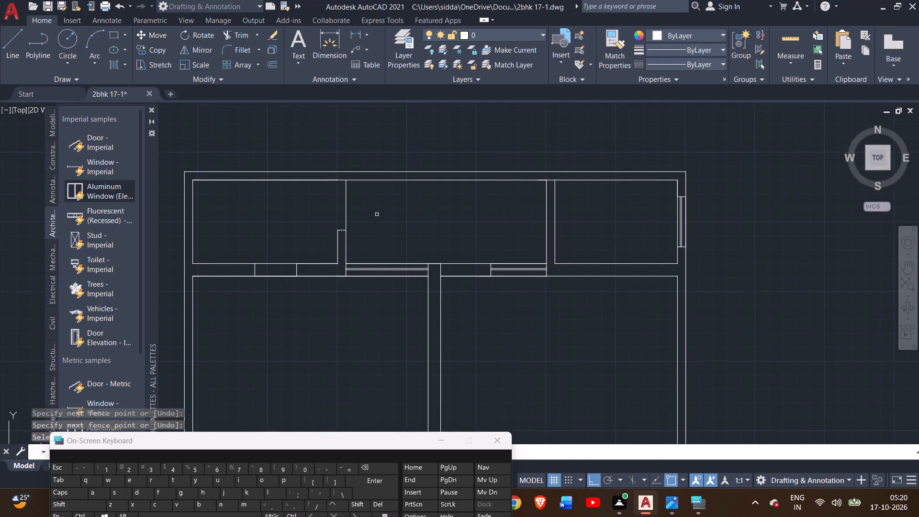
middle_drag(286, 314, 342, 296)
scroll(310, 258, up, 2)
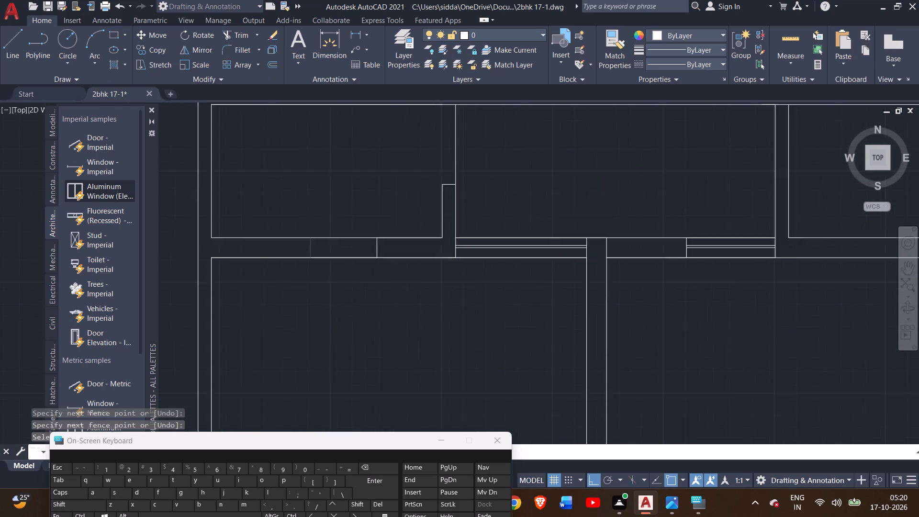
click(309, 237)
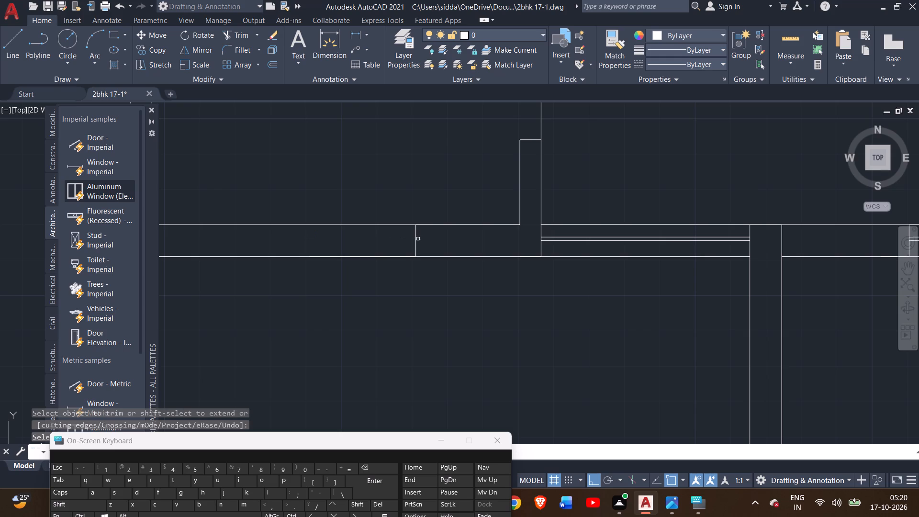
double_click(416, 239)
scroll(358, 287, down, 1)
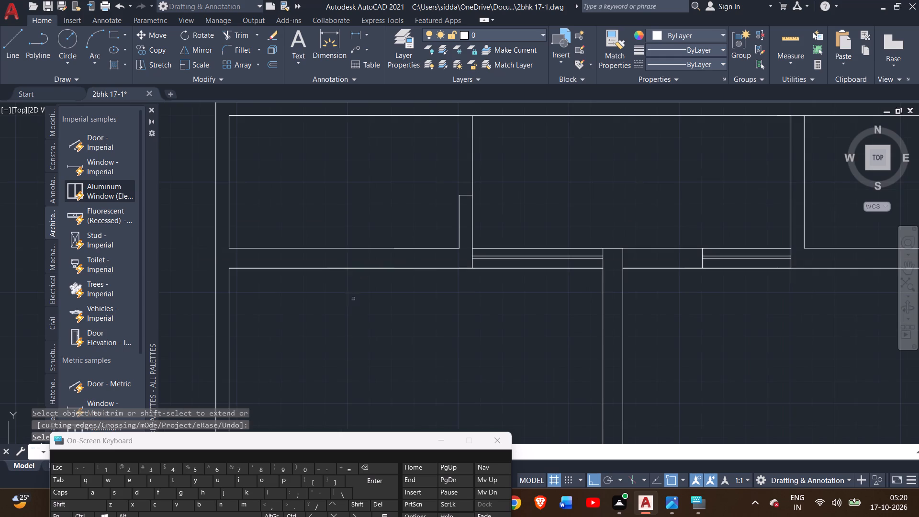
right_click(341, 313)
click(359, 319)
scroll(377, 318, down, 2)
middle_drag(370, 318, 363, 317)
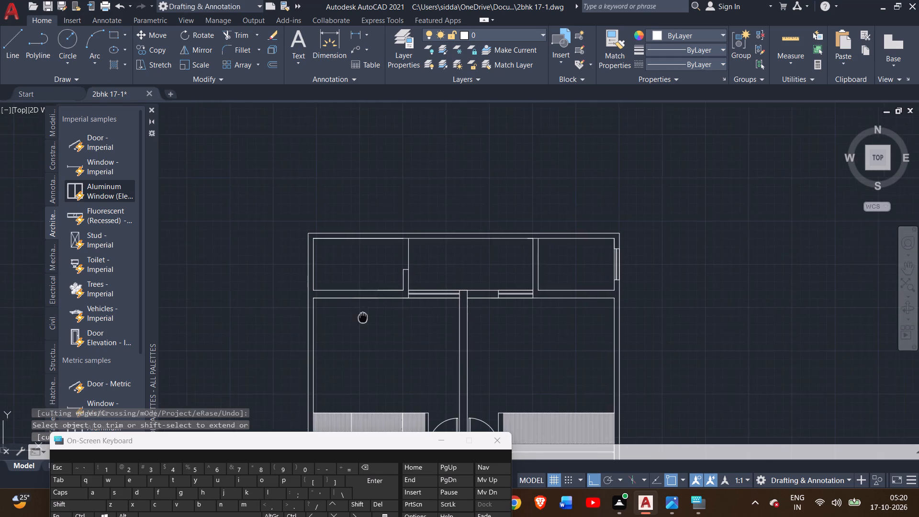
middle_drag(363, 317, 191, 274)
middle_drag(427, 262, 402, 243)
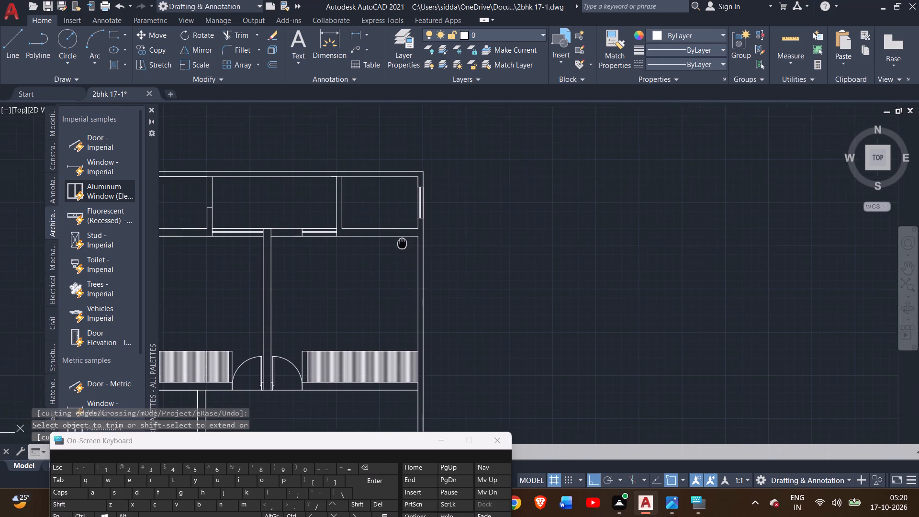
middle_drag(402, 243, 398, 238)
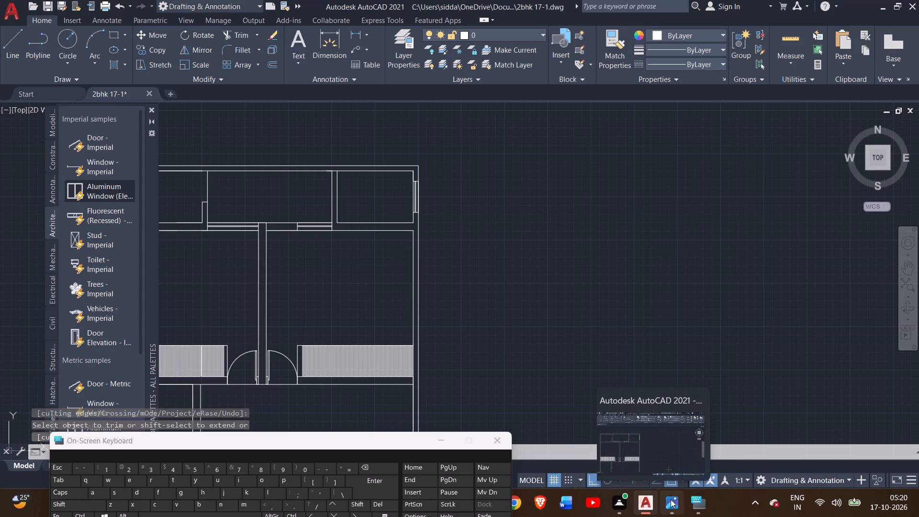
Following the CADD PLAN 17 -1 reference image, draw the upper toilet's door jamb across its bottom wall, 3' left of the lower-right inner corner.
click(660, 472)
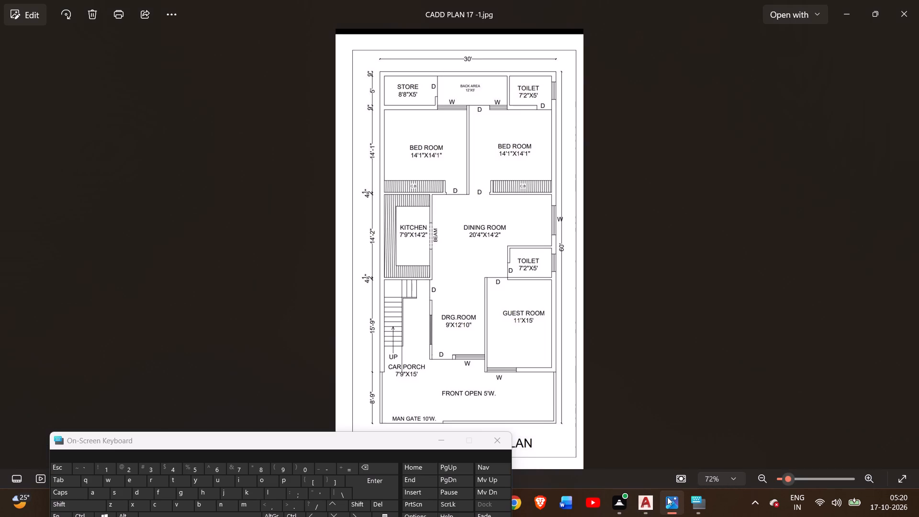
click(645, 506)
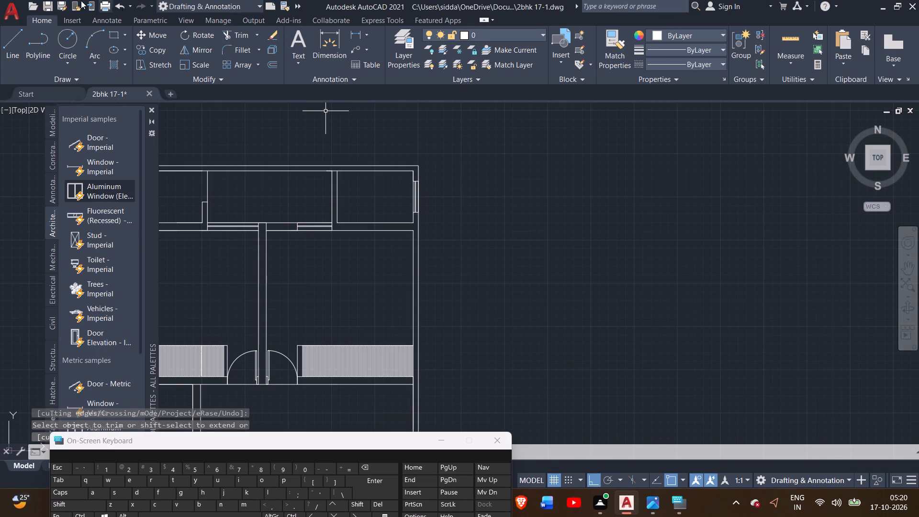
click(16, 46)
scroll(400, 214, up, 3)
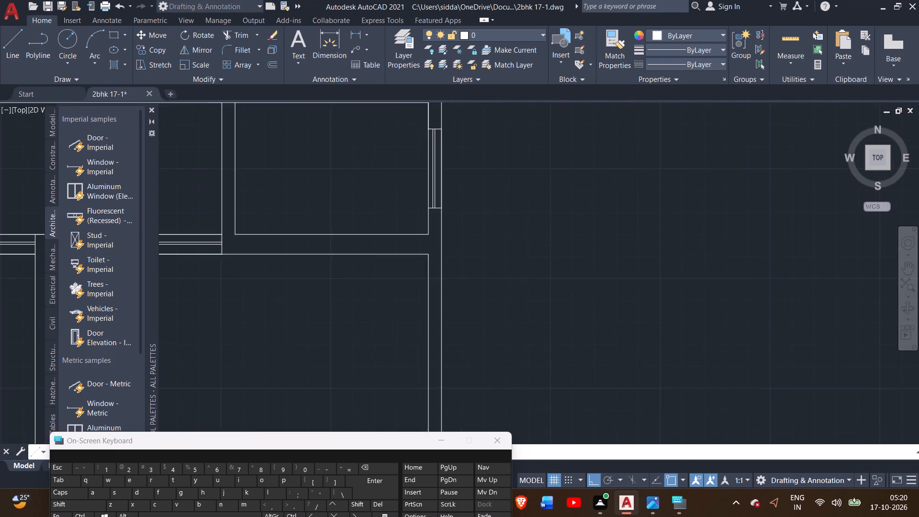
click(443, 244)
click(442, 278)
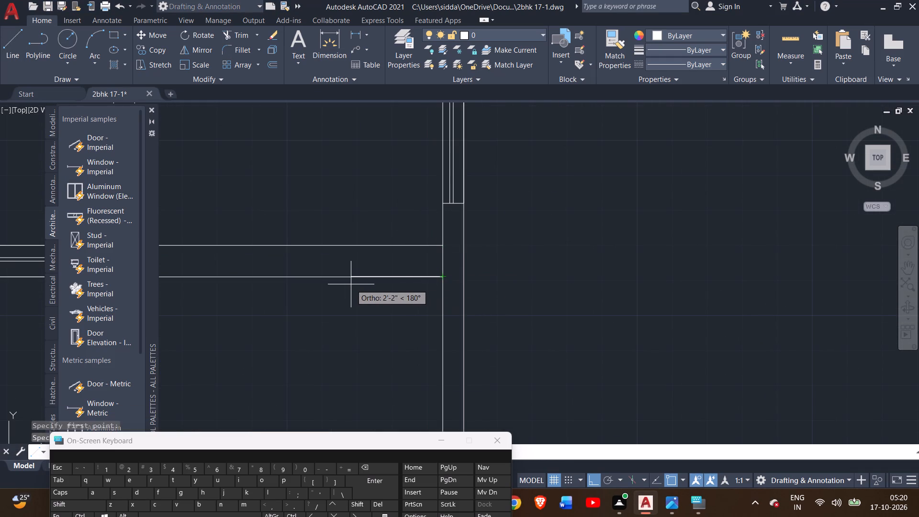
key(3)
key(apostrophe)
key(Return)
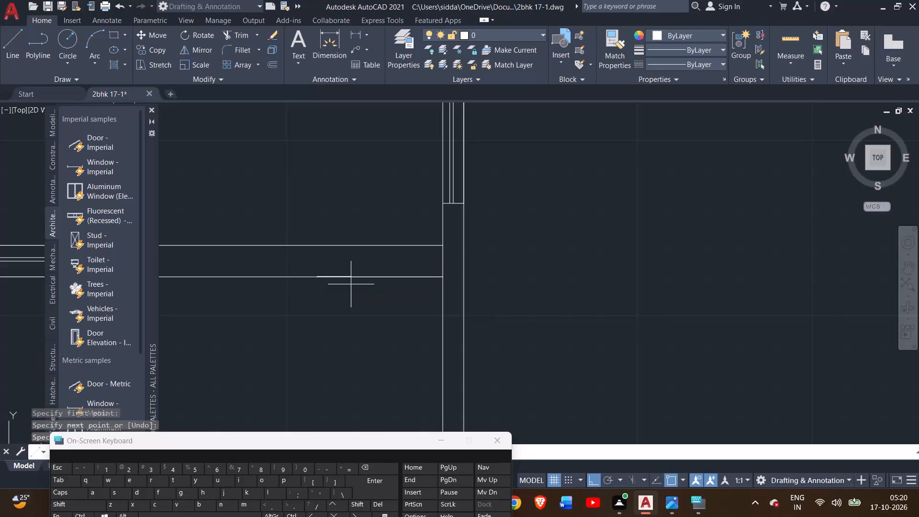
click(315, 245)
right_click(315, 245)
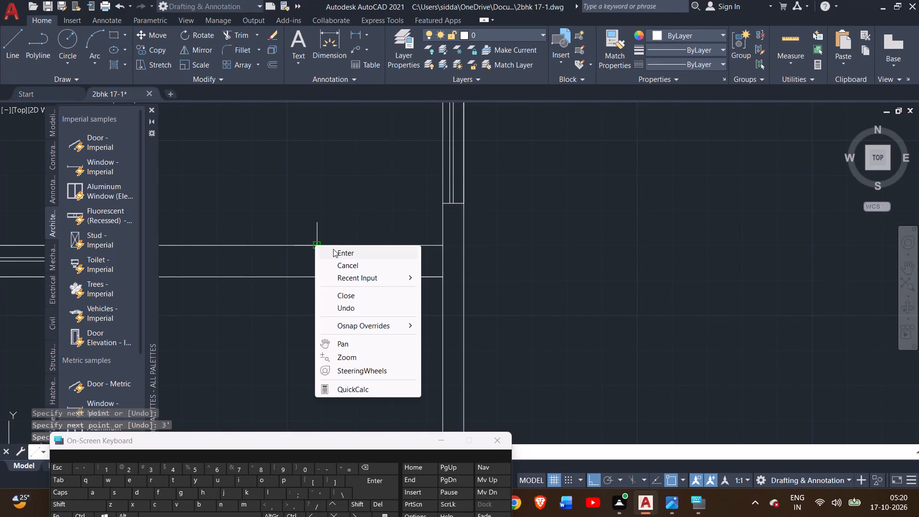
double_click(333, 249)
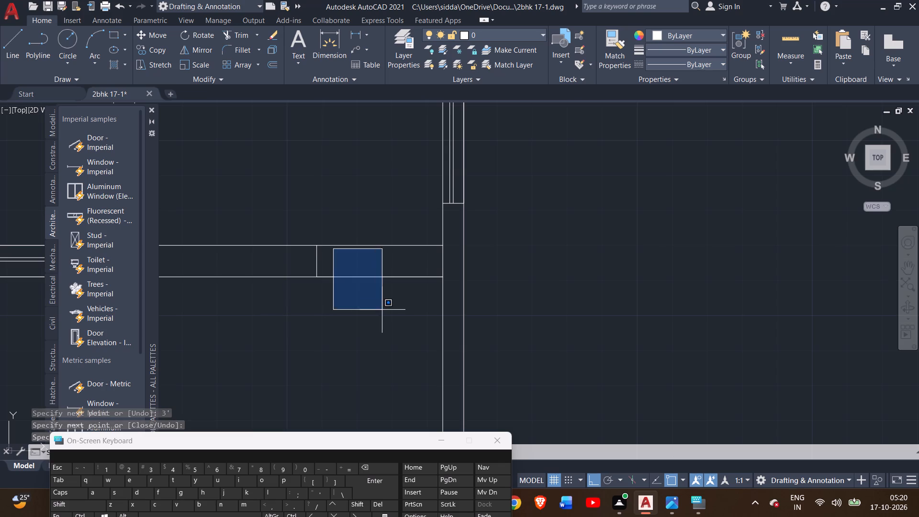
click(352, 267)
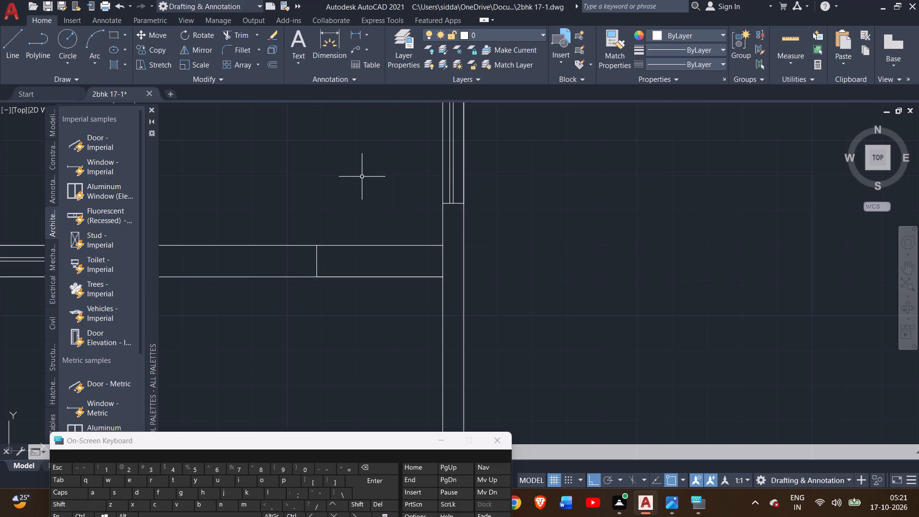
Trim the wall's toilet-side line between the new jamb and the outer right wall to form the door recess.
scroll(362, 177, up, 1)
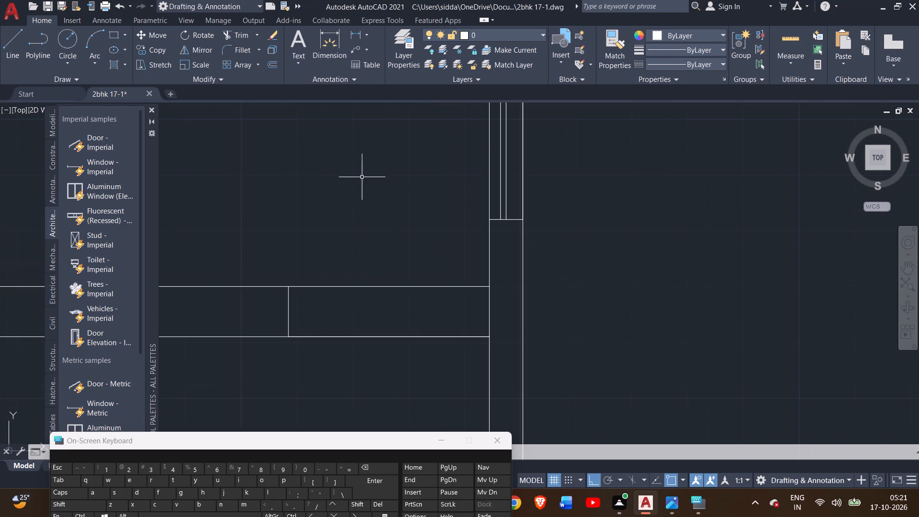
middle_drag(362, 208, 338, 156)
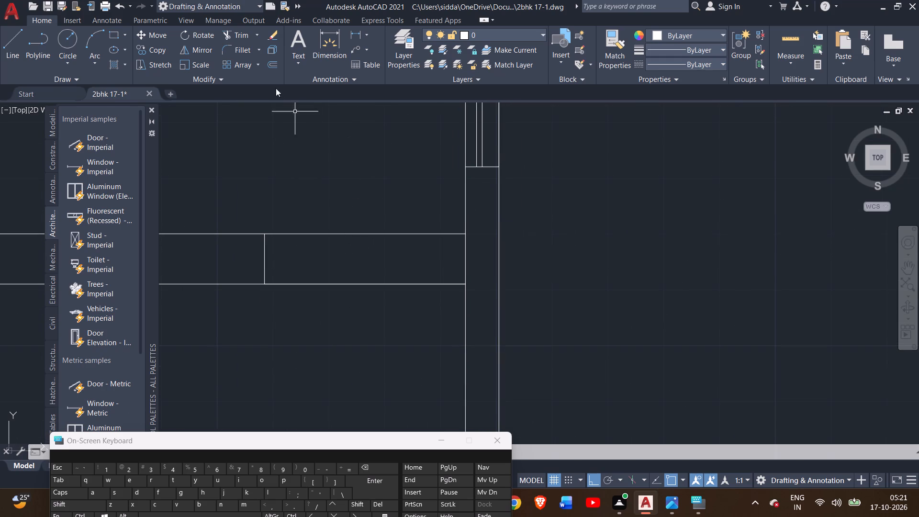
click(233, 35)
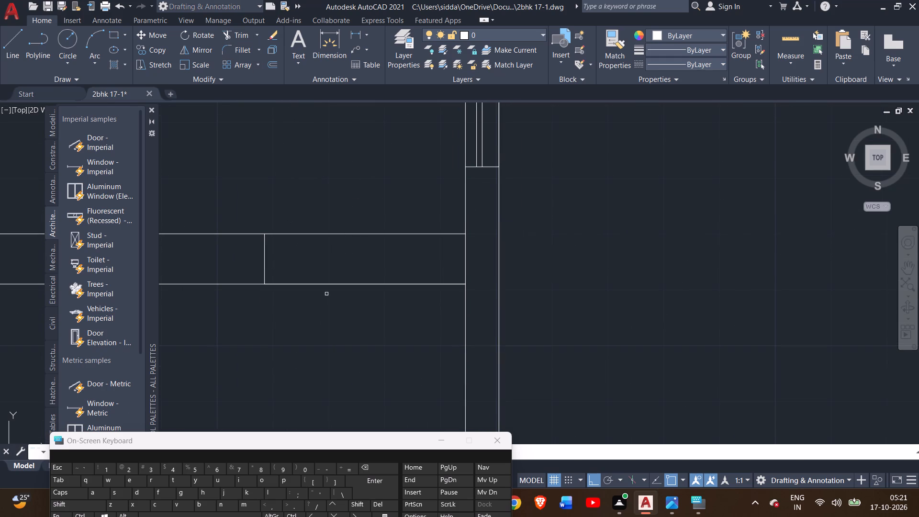
click(326, 286)
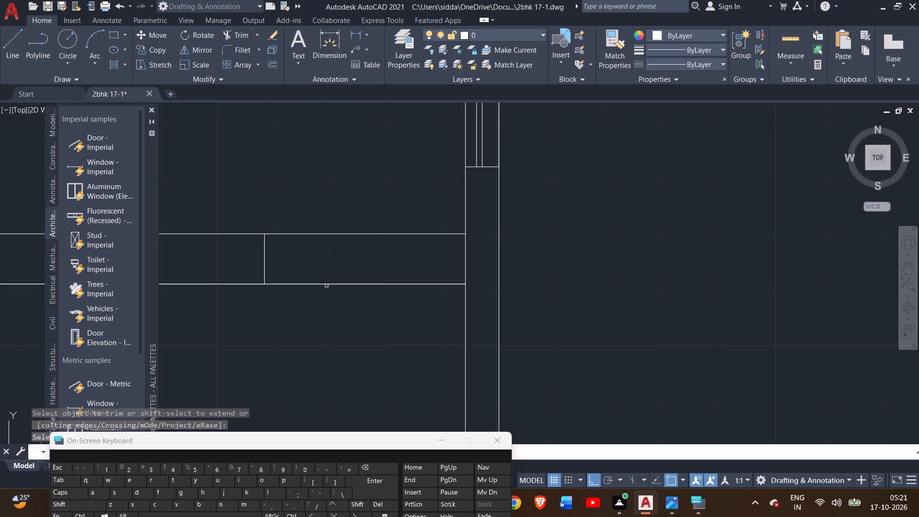
triple_click(344, 234)
scroll(344, 234, down, 2)
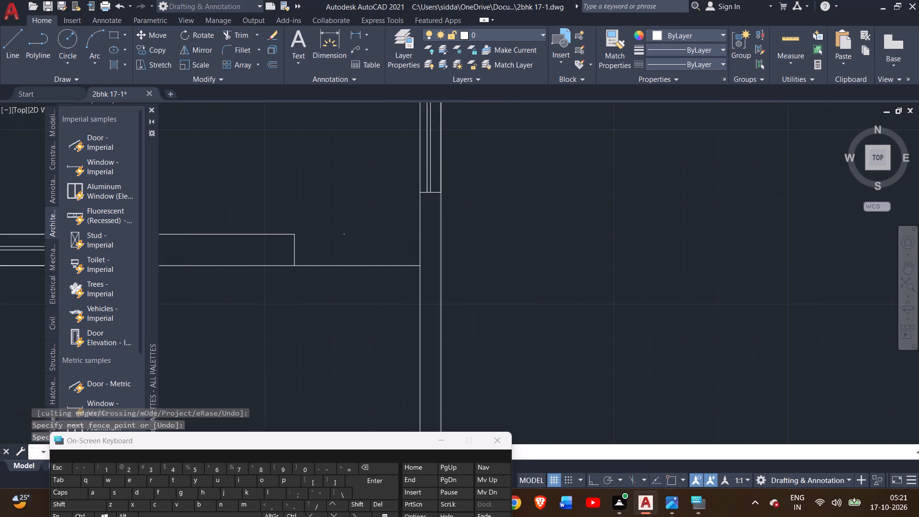
scroll(344, 234, down, 1)
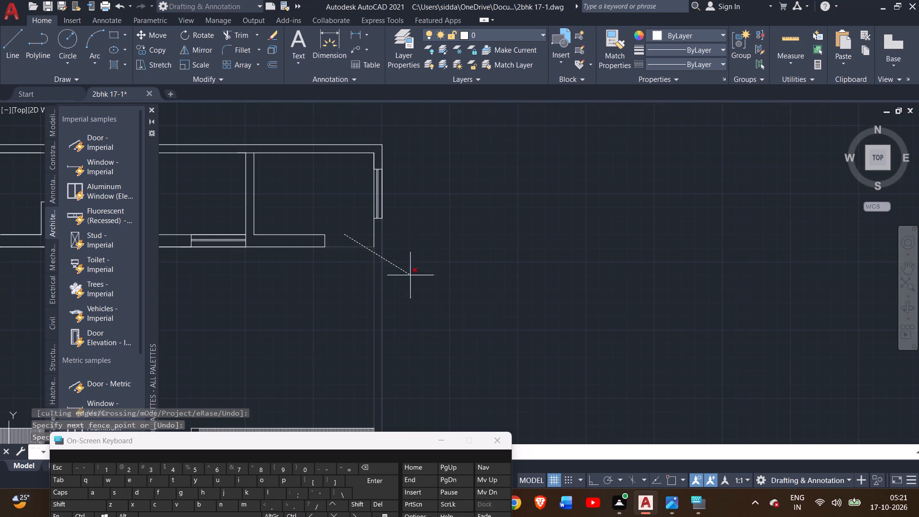
right_click(357, 215)
click(405, 227)
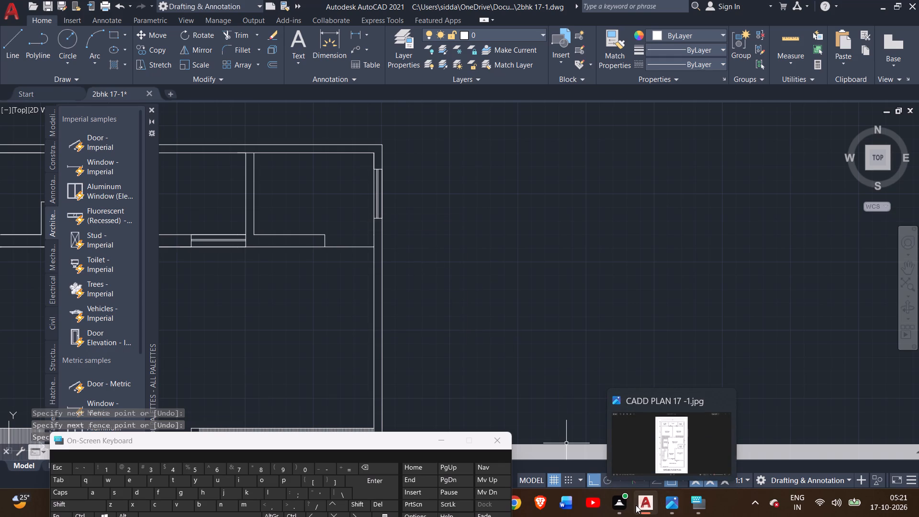
Compare the wall and windows between the back area and the two bedrooms with the CADD PLAN 17 -1 reference image.
click(678, 500)
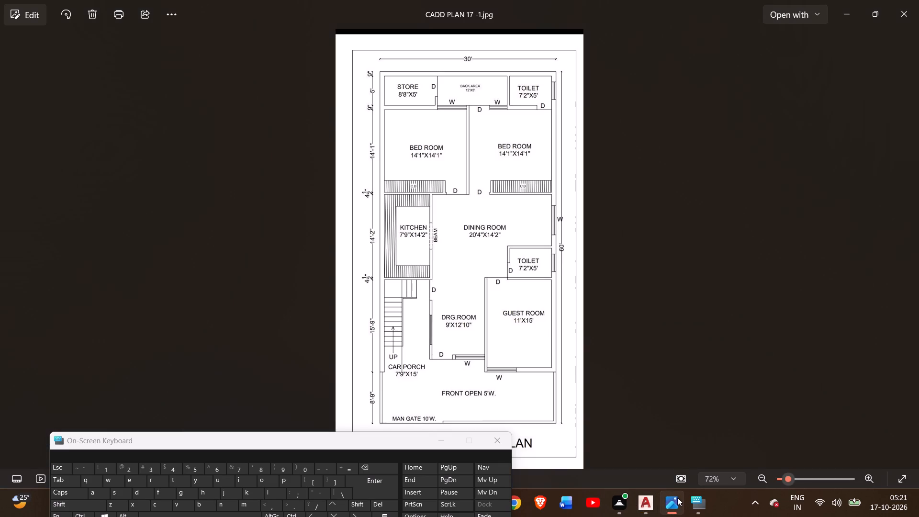
click(639, 505)
scroll(374, 295, down, 1)
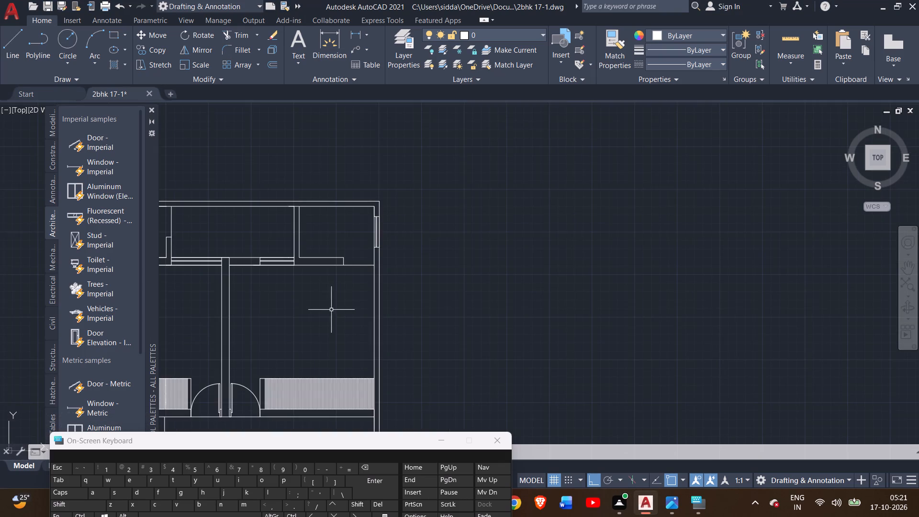
middle_drag(331, 309, 491, 270)
scroll(325, 218, up, 4)
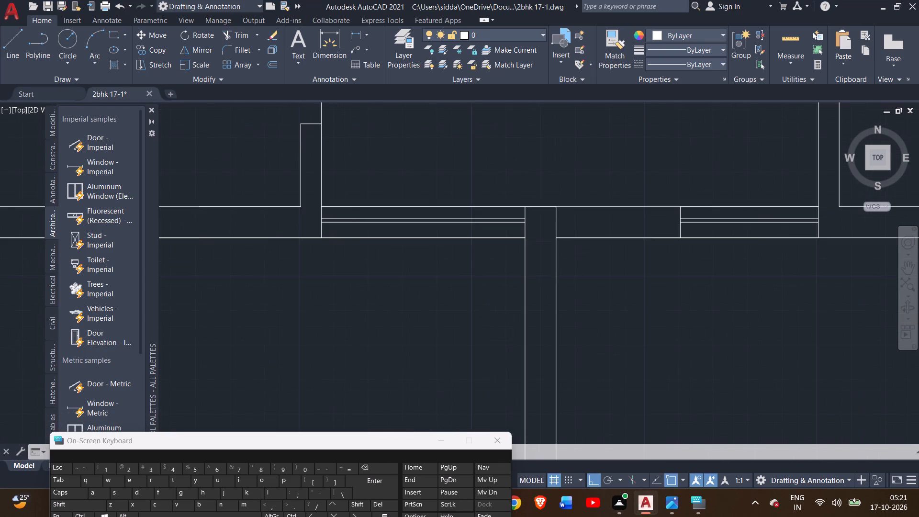
scroll(370, 225, up, 1)
scroll(370, 225, down, 2)
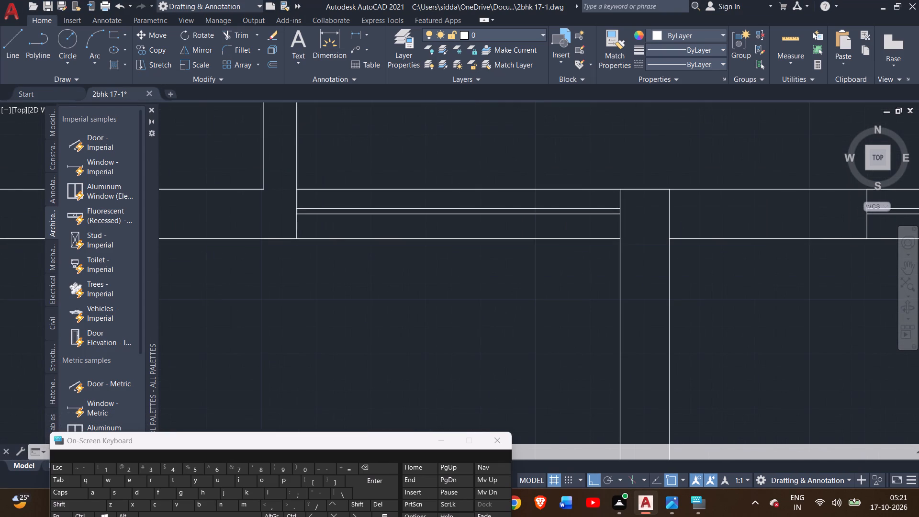
scroll(370, 225, down, 2)
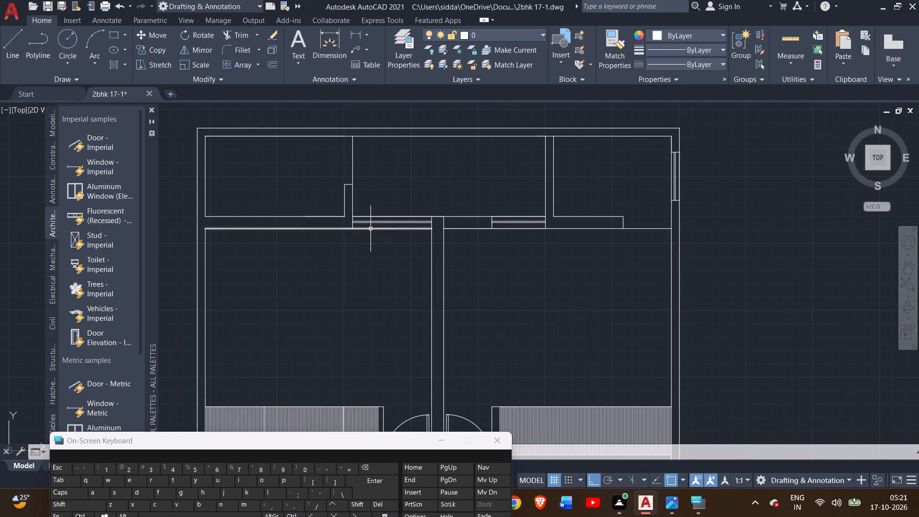
scroll(373, 243, up, 1)
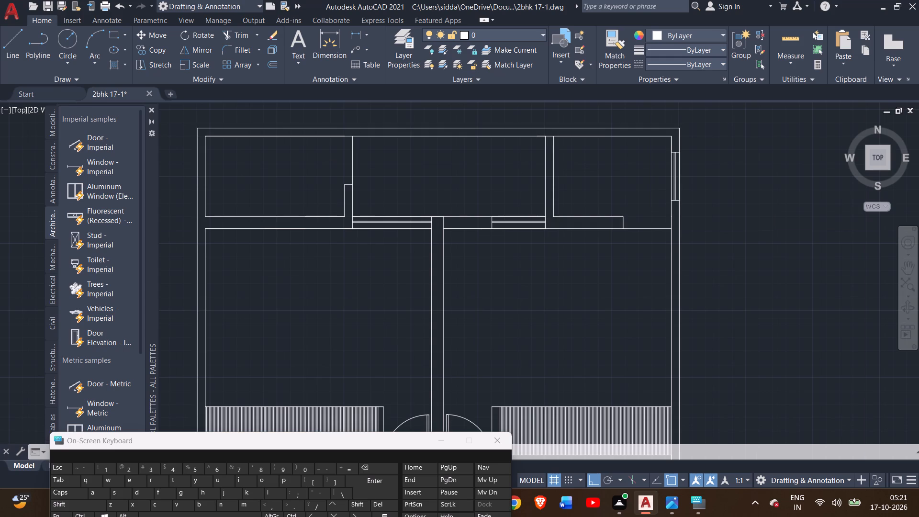
middle_drag(367, 243, 308, 293)
scroll(321, 265, up, 2)
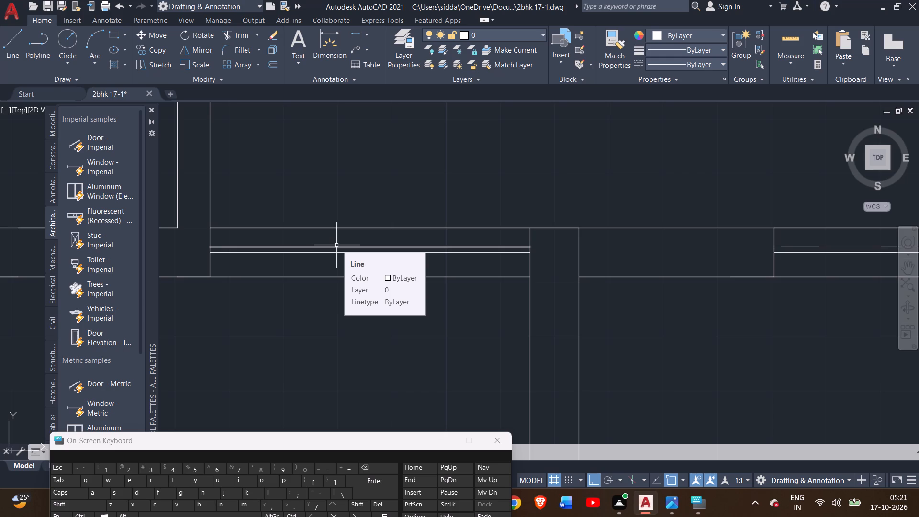
scroll(336, 245, up, 1)
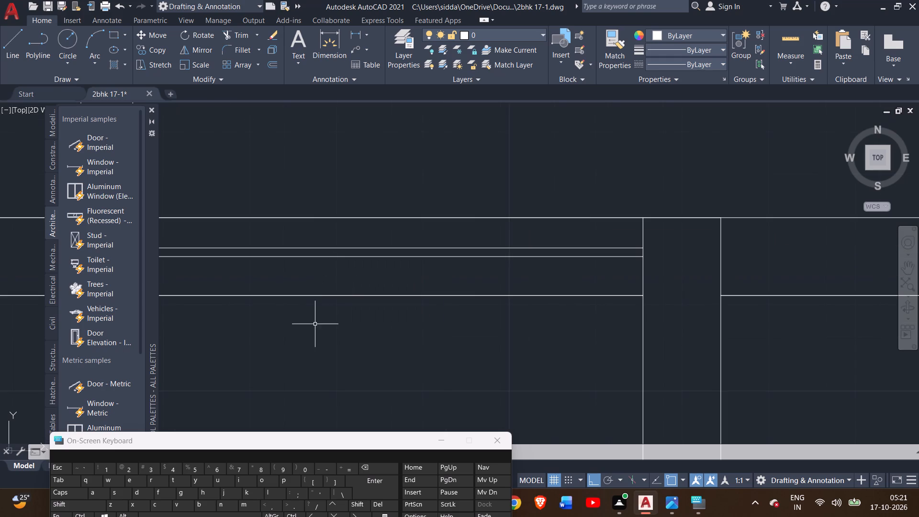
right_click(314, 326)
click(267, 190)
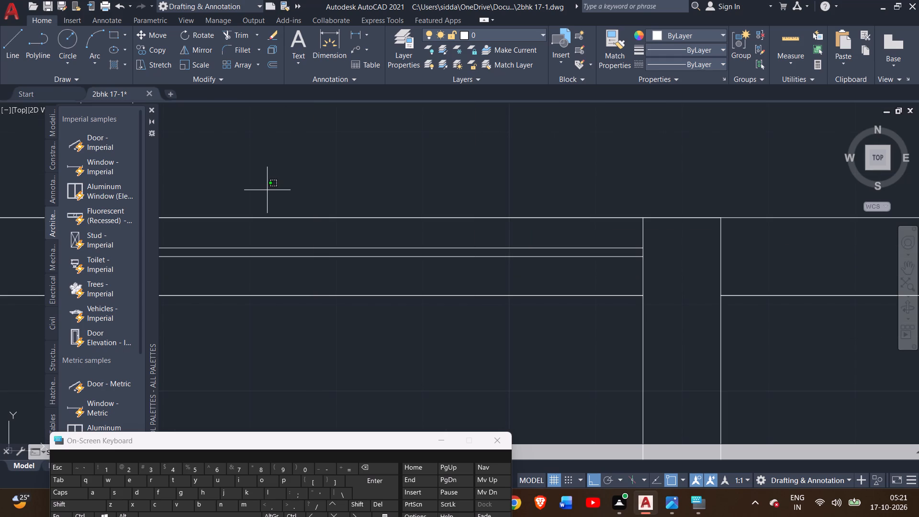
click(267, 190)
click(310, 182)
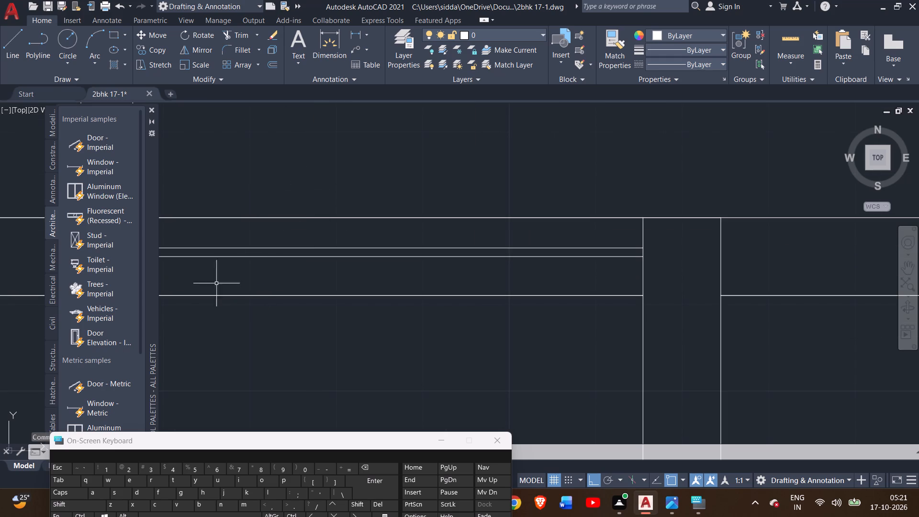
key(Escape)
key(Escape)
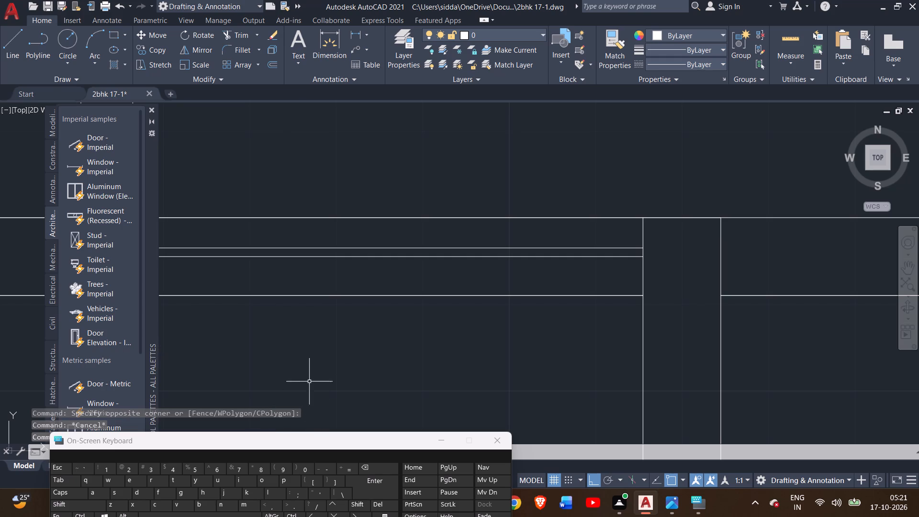
Examine the door openings from the bedrooms down to the kitchen, lower toilet, guest room and drawing room.
scroll(310, 377, down, 4)
middle_drag(310, 377, 368, 289)
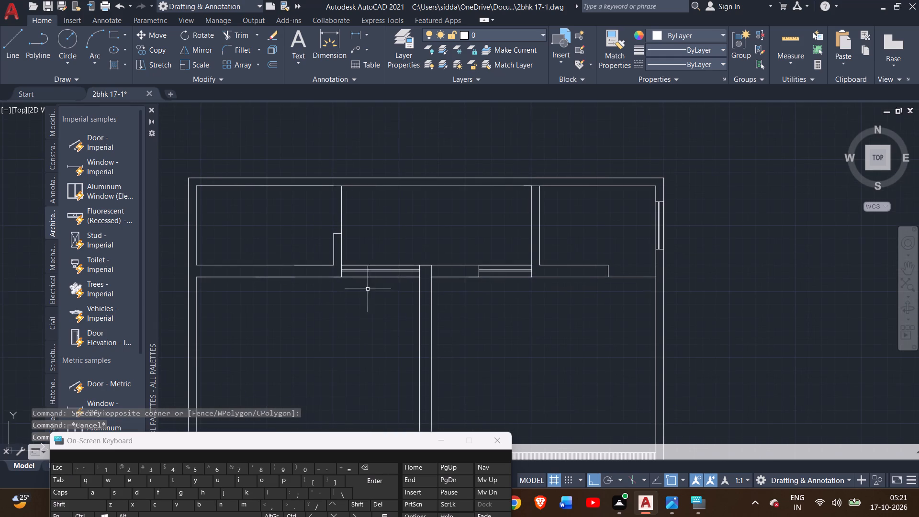
middle_drag(344, 310, 340, 217)
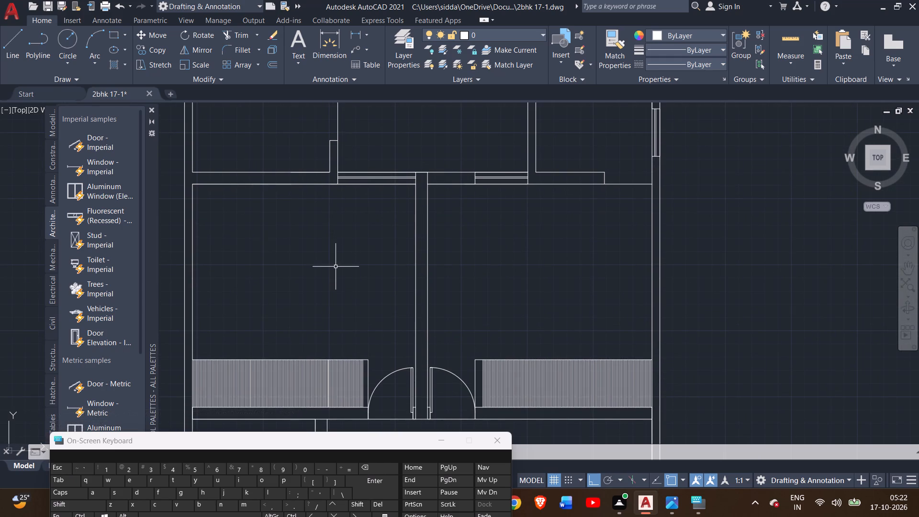
scroll(336, 267, down, 1)
middle_drag(336, 267, 347, 191)
middle_drag(360, 322, 364, 232)
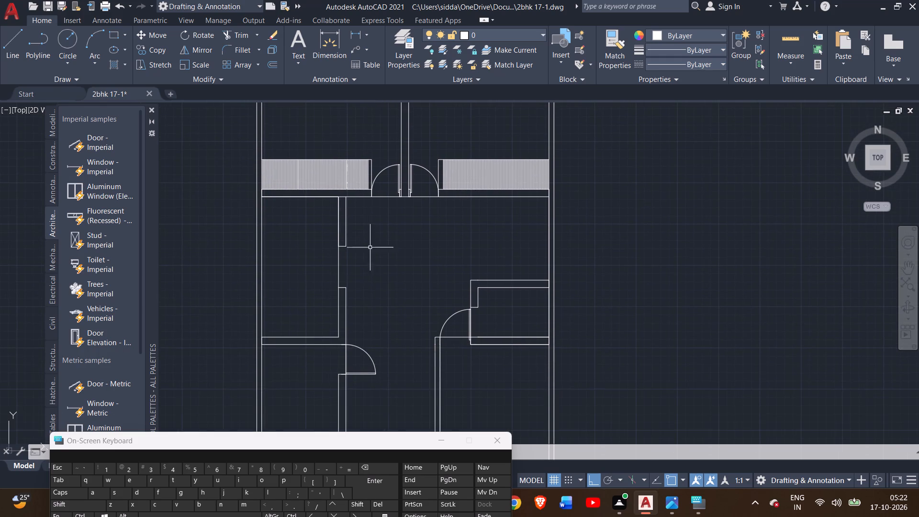
middle_drag(388, 318, 379, 244)
scroll(448, 245, up, 2)
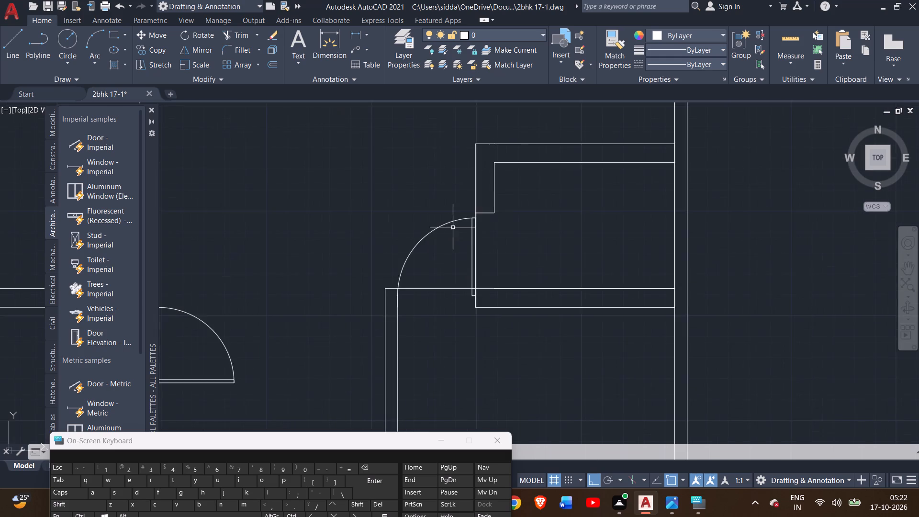
scroll(454, 222, up, 1)
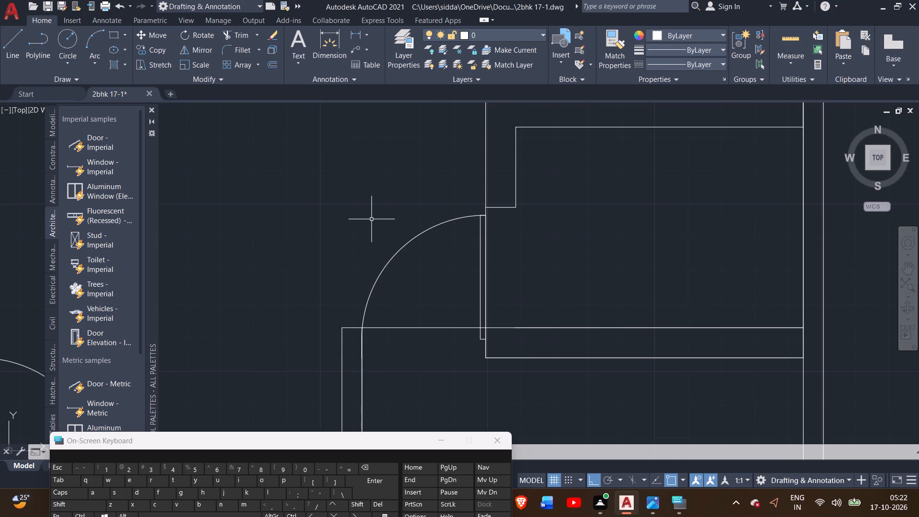
scroll(386, 215, down, 2)
middle_drag(386, 215, 442, 202)
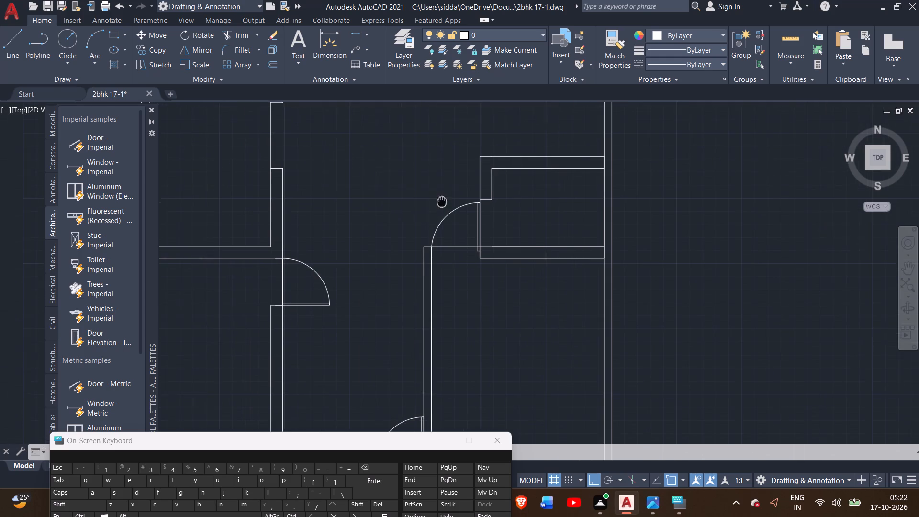
middle_drag(442, 202, 442, 201)
scroll(439, 203, down, 1)
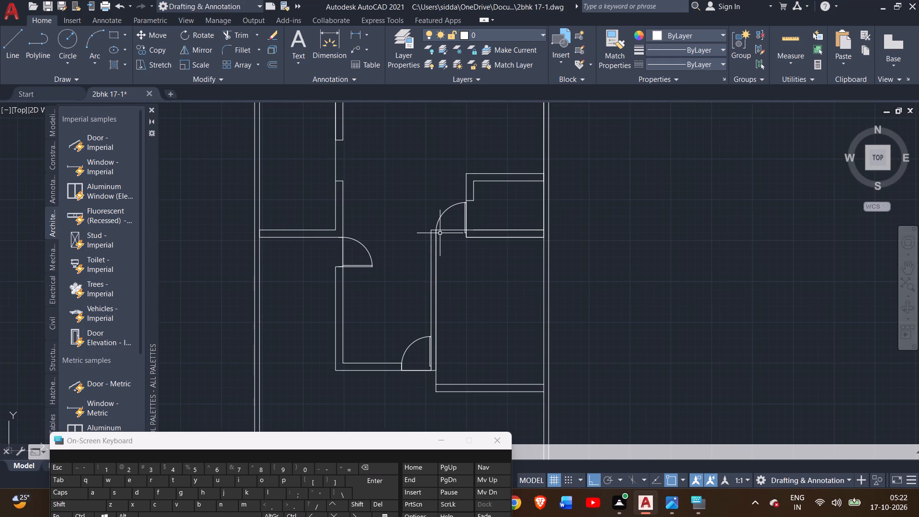
Trim the leftover wall lines crossing the doorway beside the small room on the right outer wall and the left-hand room's doorway.
click(234, 34)
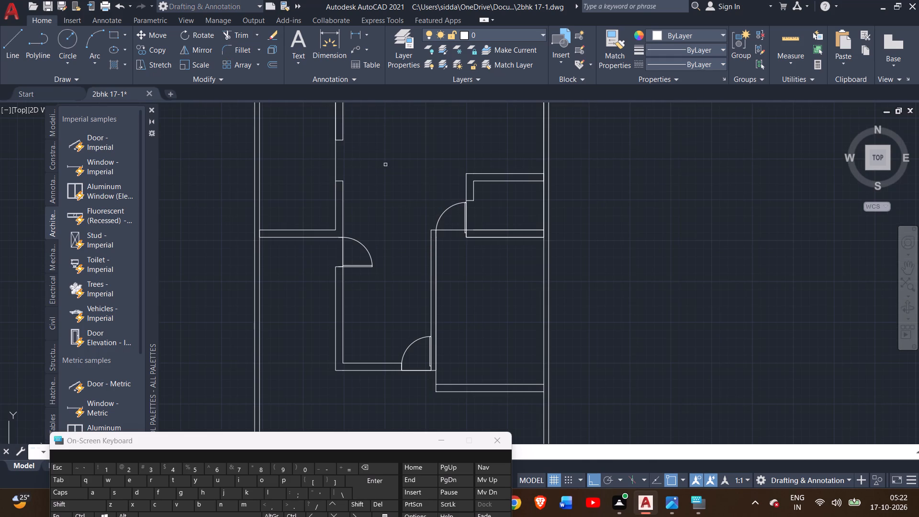
triple_click(450, 230)
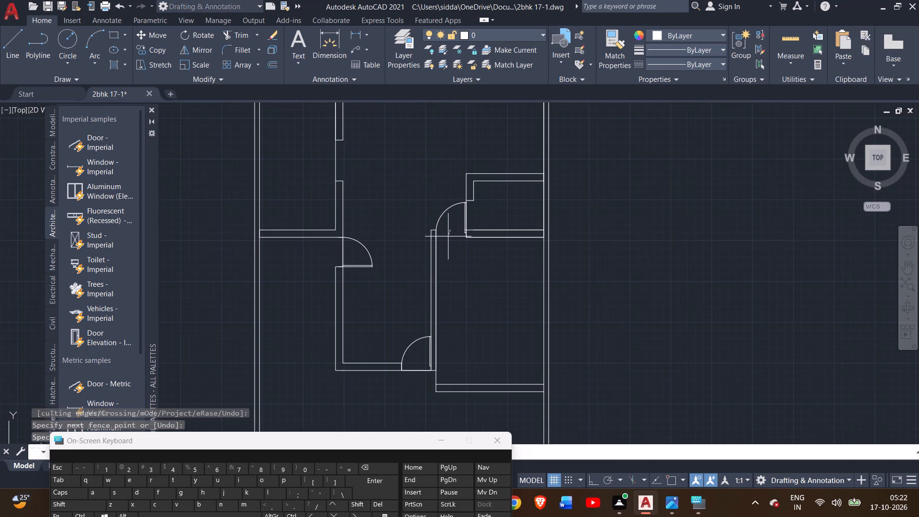
click(453, 240)
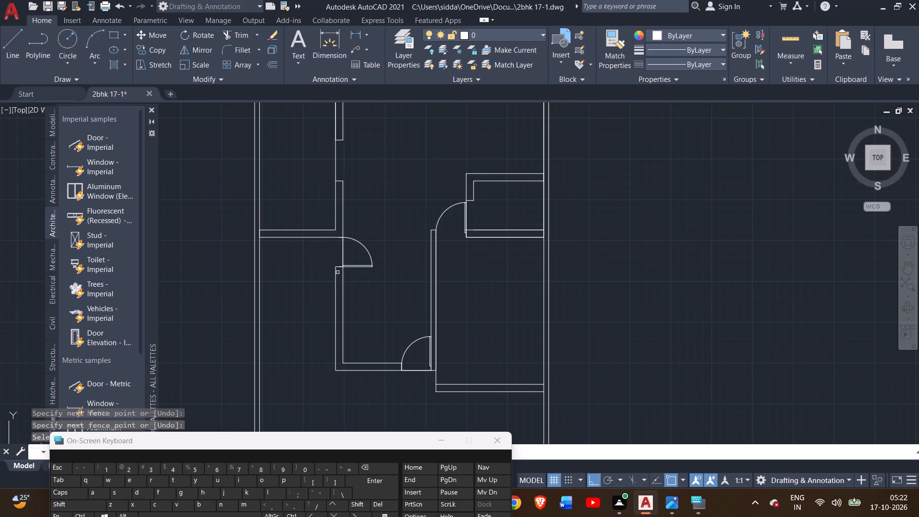
scroll(345, 258, up, 2)
click(336, 233)
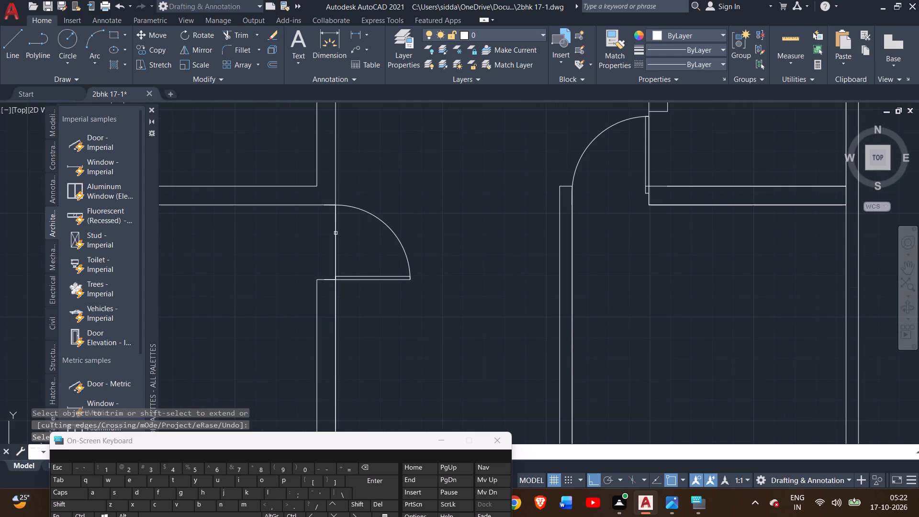
click(335, 230)
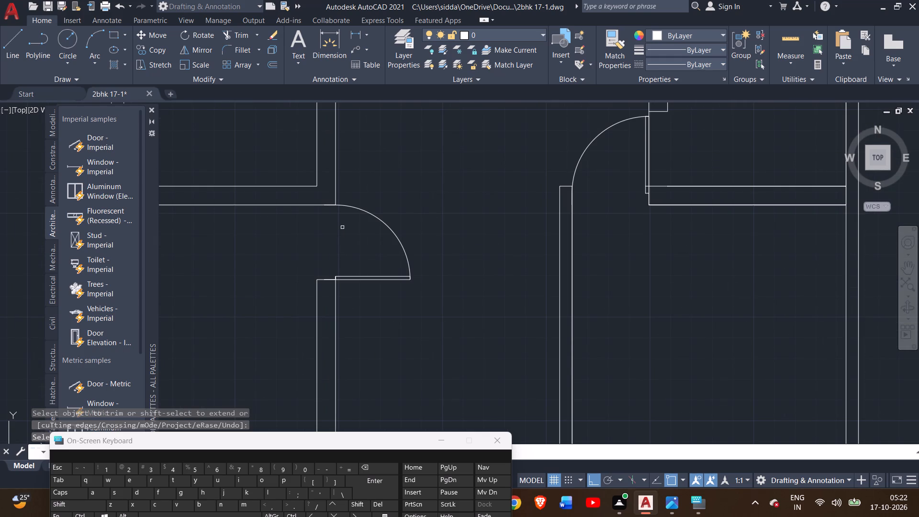
click(345, 225)
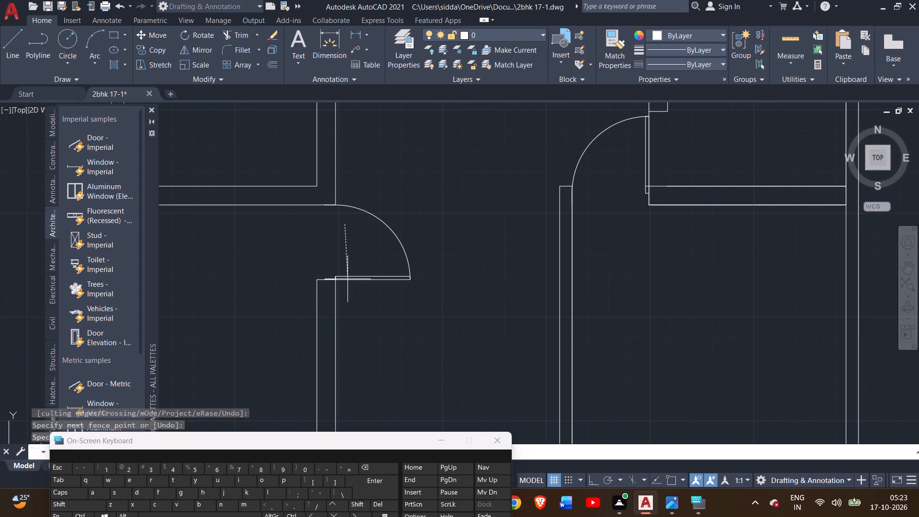
scroll(347, 282, up, 1)
right_click(338, 225)
click(356, 232)
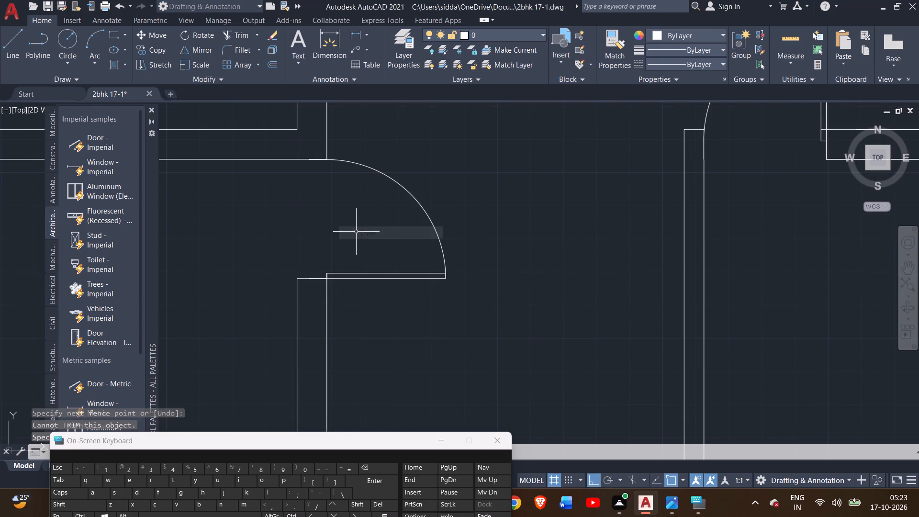
Move the left-hand room's door block left into the wall thickness, so its frame end meets the opening's outer wall corner.
middle_drag(356, 232, 450, 236)
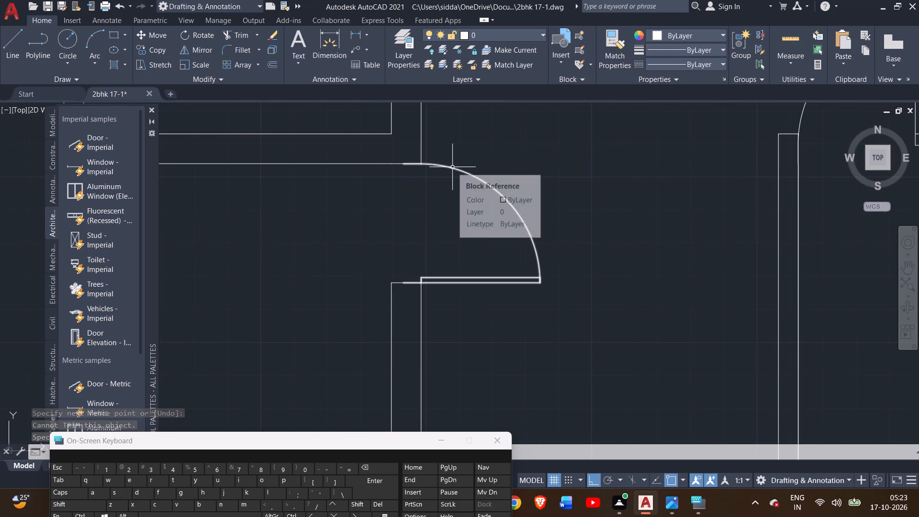
click(452, 167)
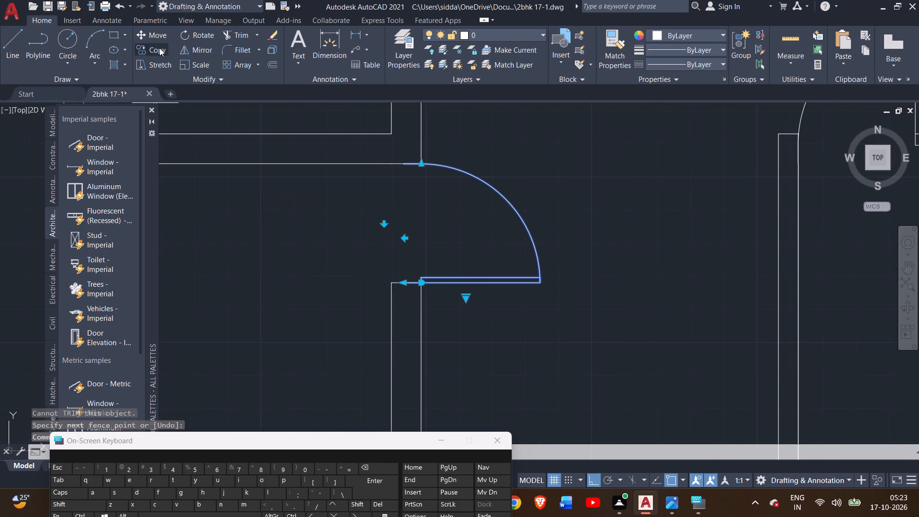
click(146, 35)
scroll(393, 287, up, 2)
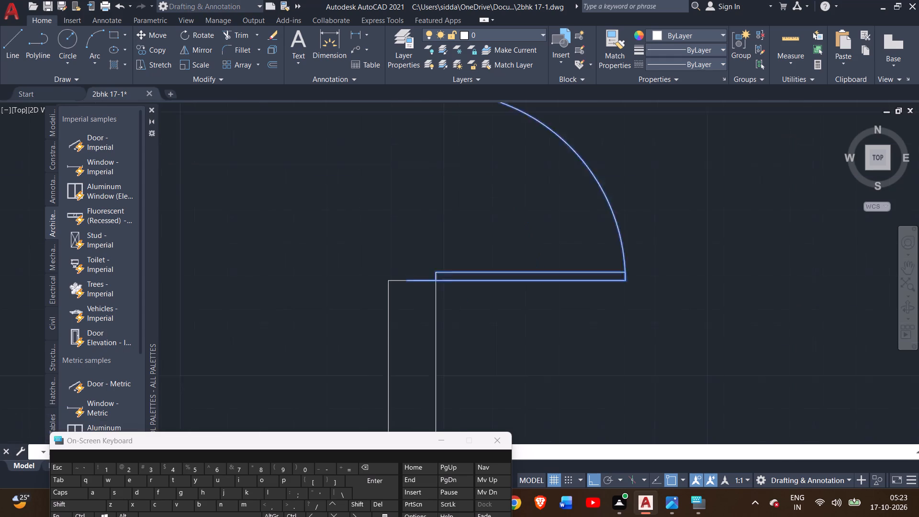
drag(411, 276, 406, 276)
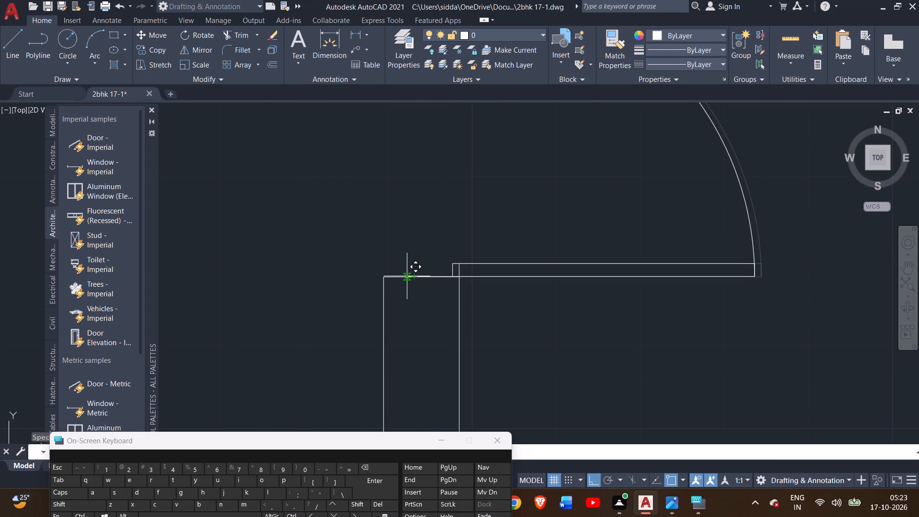
drag(406, 276, 384, 278)
click(384, 278)
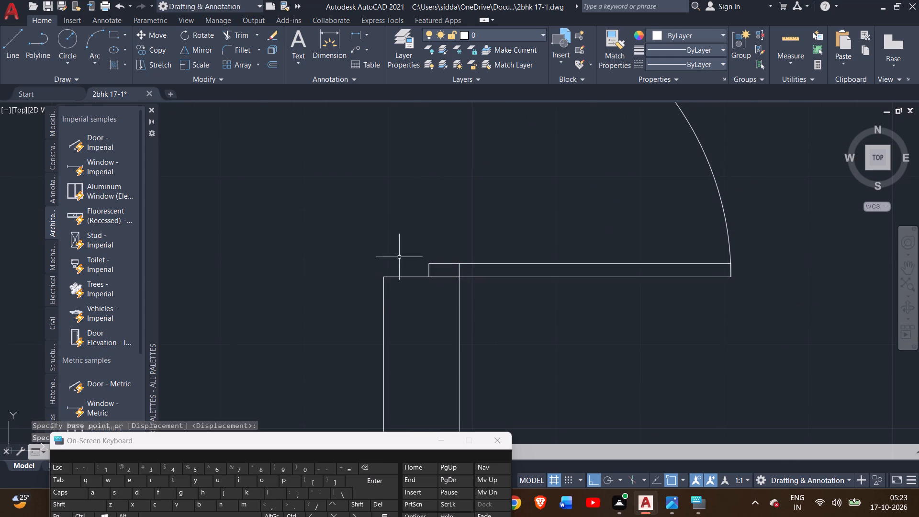
right_click(391, 207)
click(375, 205)
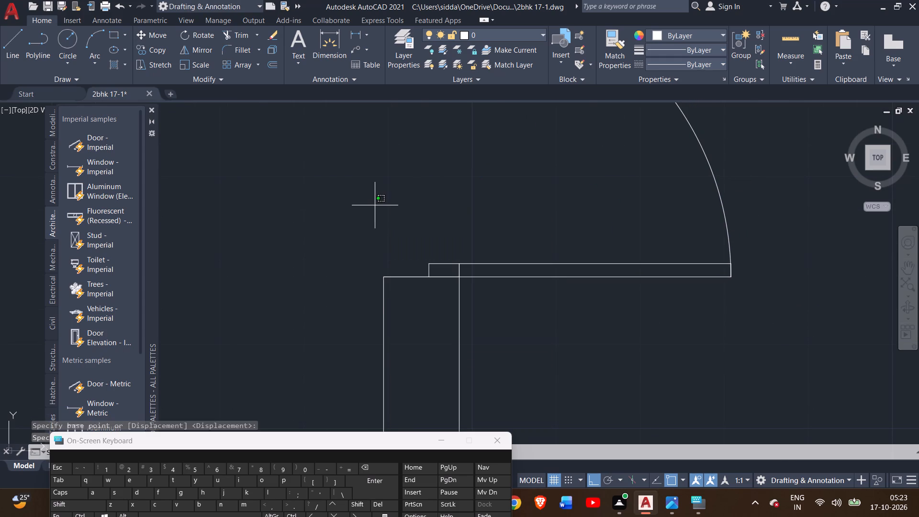
click(375, 205)
scroll(375, 205, down, 3)
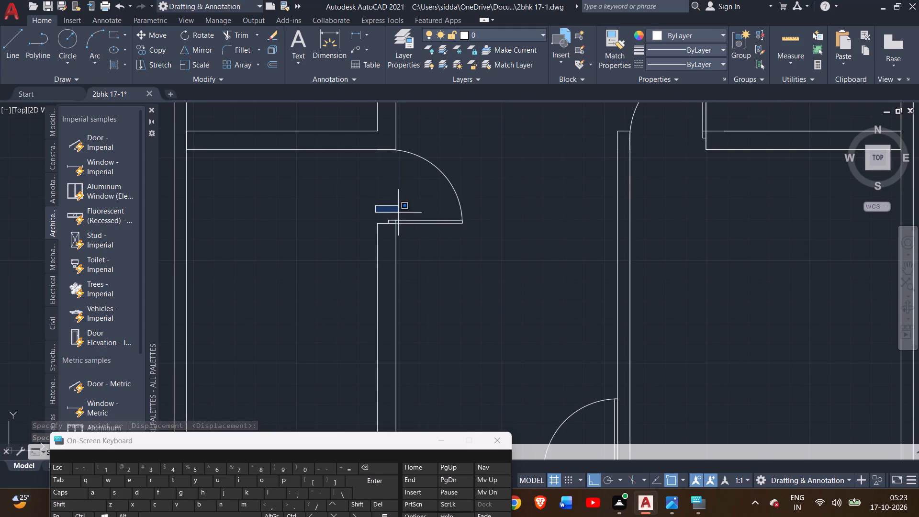
click(391, 202)
Examine the doorway, door block and wall corners around the small room on the right outer wall.
scroll(517, 227, down, 1)
middle_drag(517, 227, 452, 176)
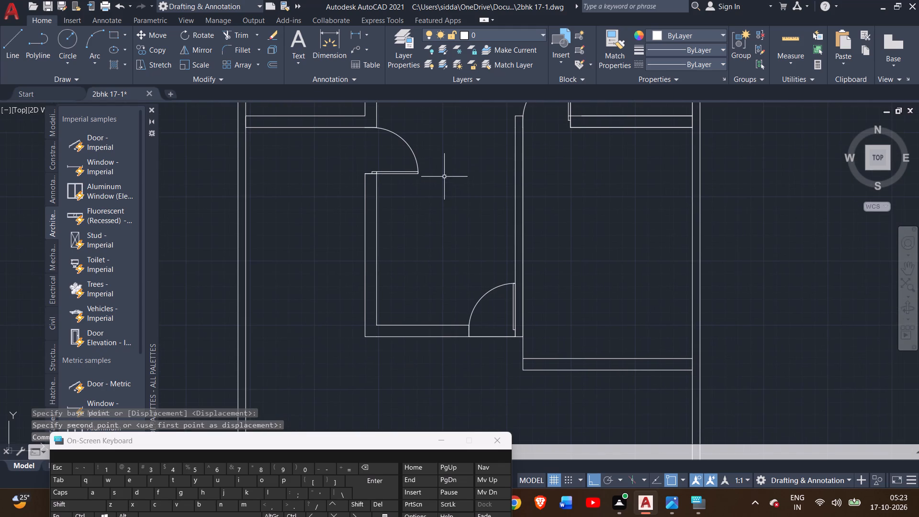
middle_drag(457, 165, 457, 262)
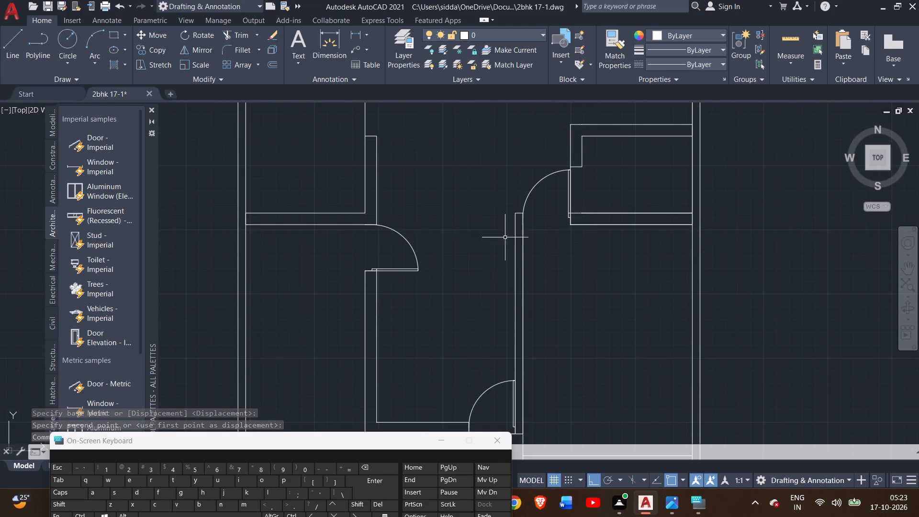
scroll(572, 214, up, 6)
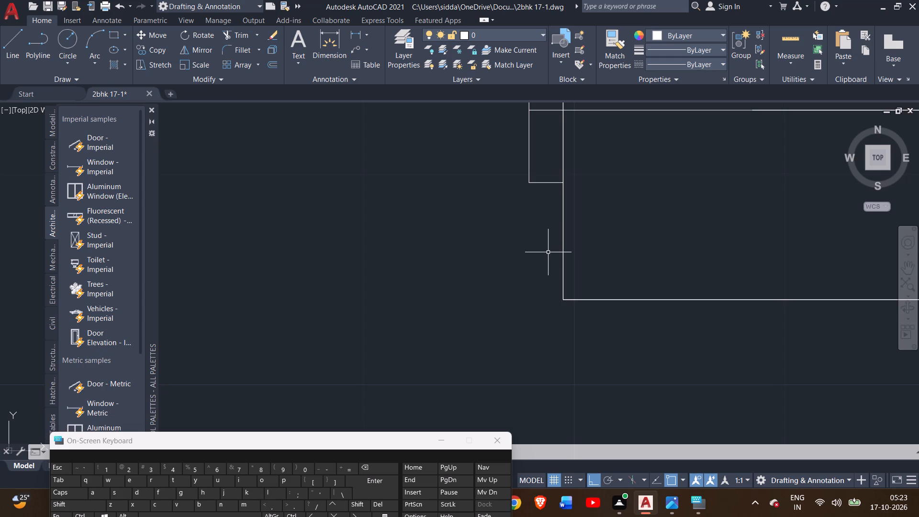
scroll(548, 252, down, 3)
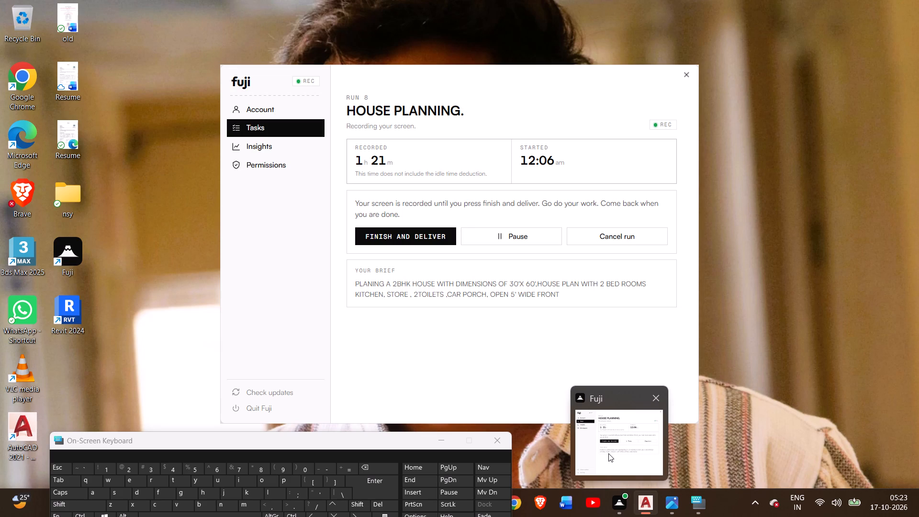
scroll(641, 379, down, 2)
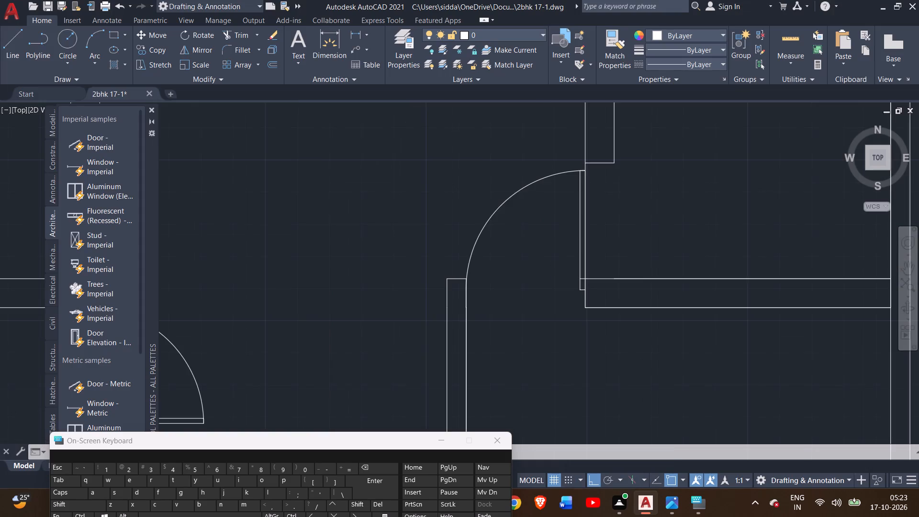
scroll(641, 379, down, 2)
middle_drag(635, 386, 616, 290)
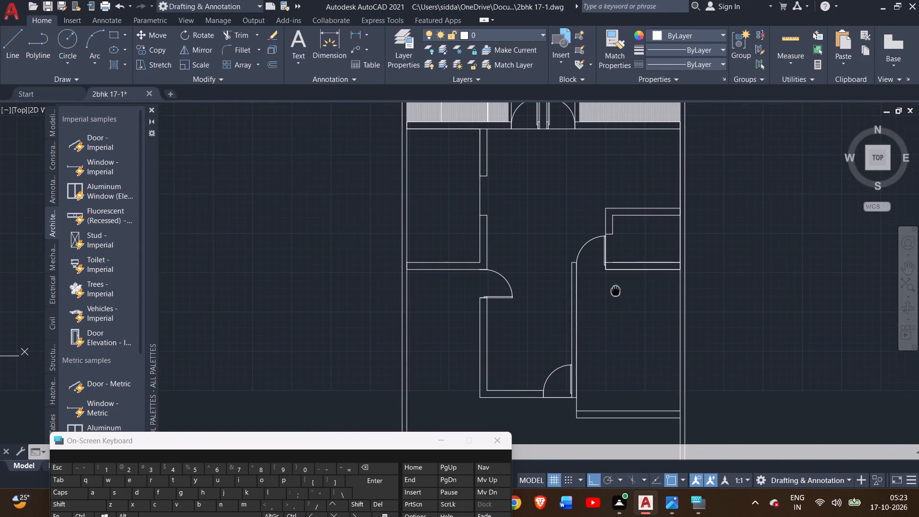
middle_drag(616, 290, 616, 290)
scroll(616, 290, up, 1)
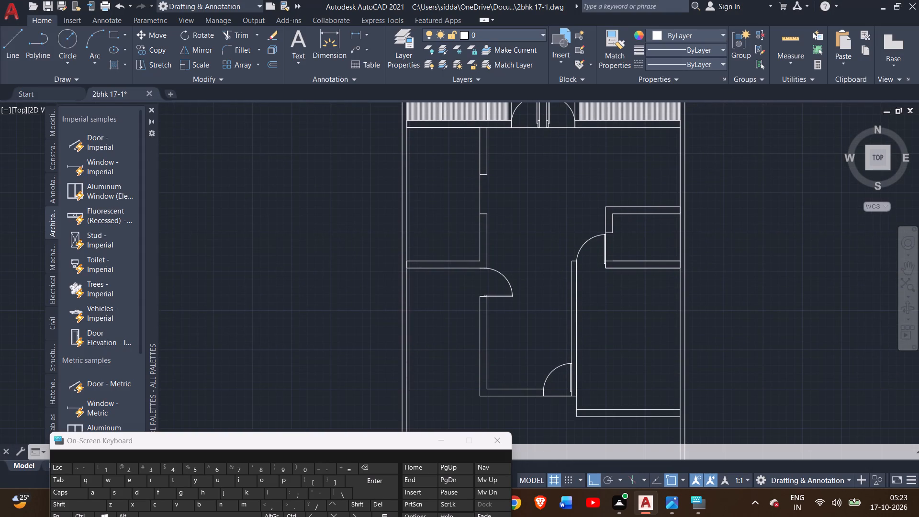
scroll(616, 290, up, 2)
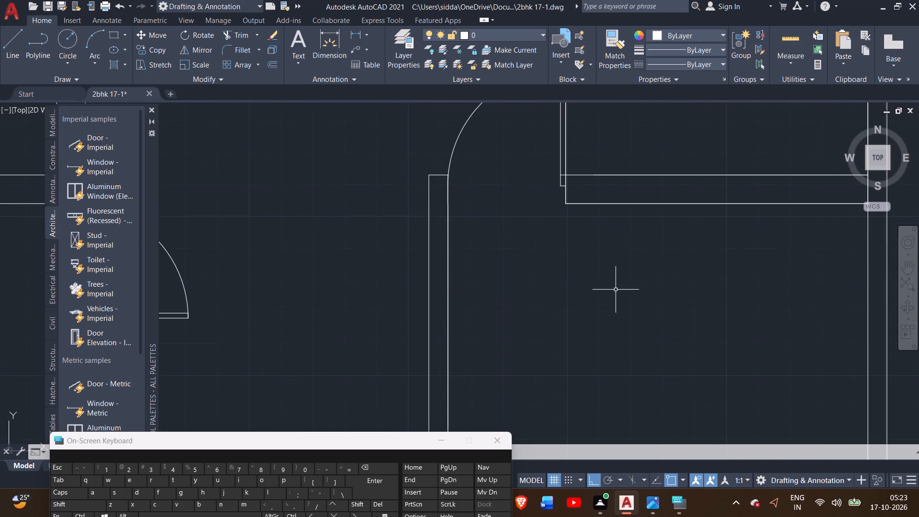
middle_drag(616, 290, 658, 416)
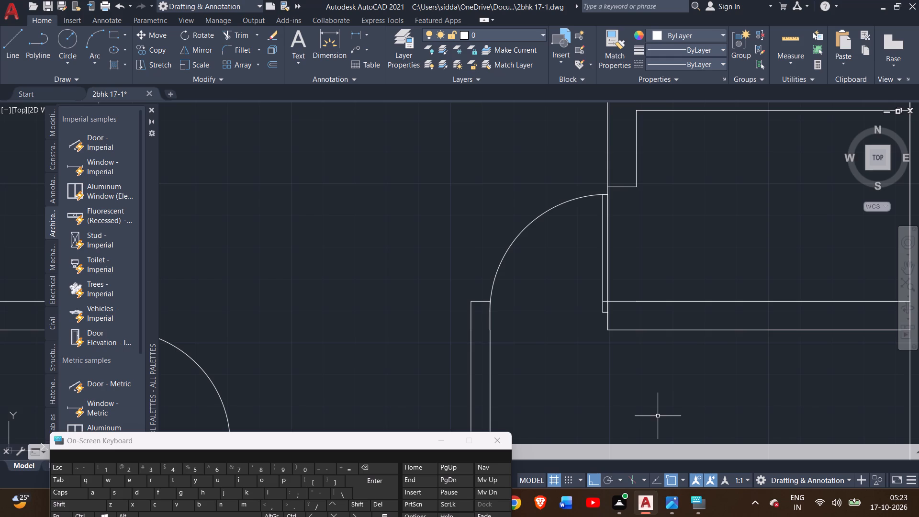
scroll(658, 416, up, 1)
scroll(658, 416, down, 1)
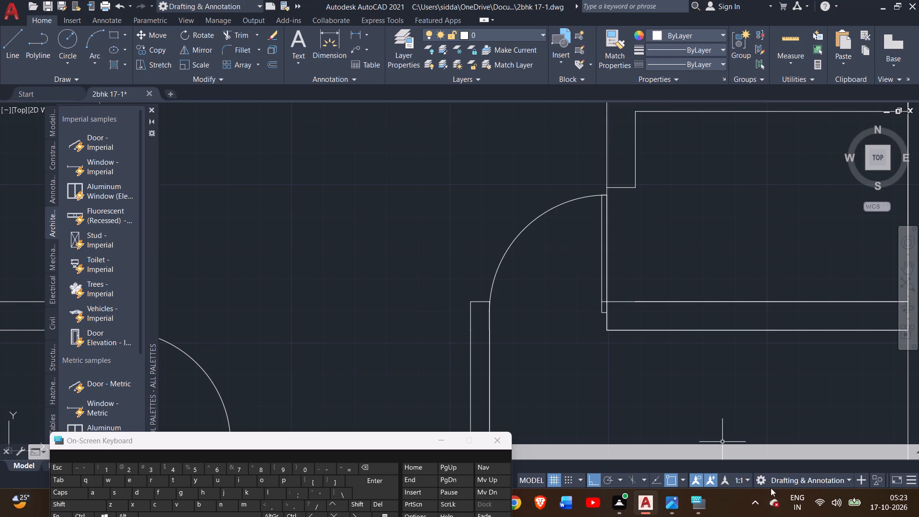
right_click(503, 168)
double_click(493, 140)
click(445, 170)
key(Escape)
key(Escape)
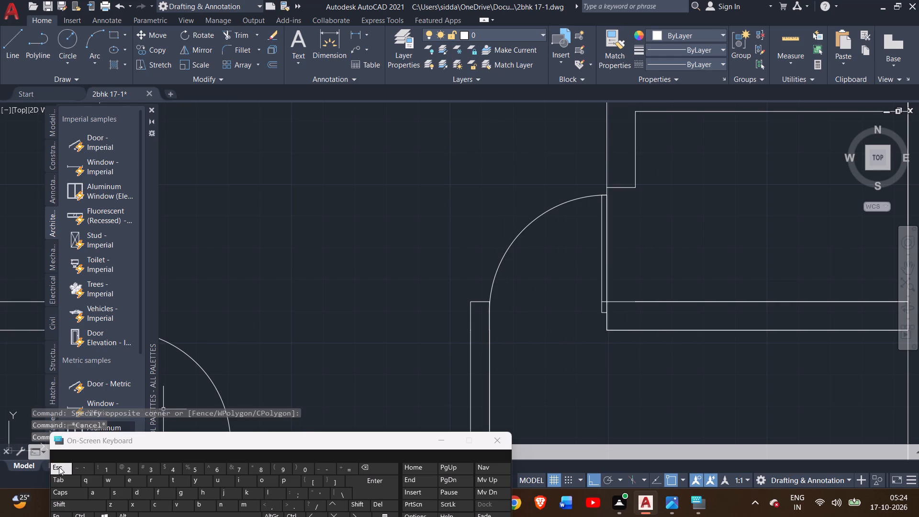
Flip the door block in the central space's bottom wall so it hinges on the left jamb instead of the right.
scroll(258, 337, down, 2)
middle_drag(258, 339, 445, 417)
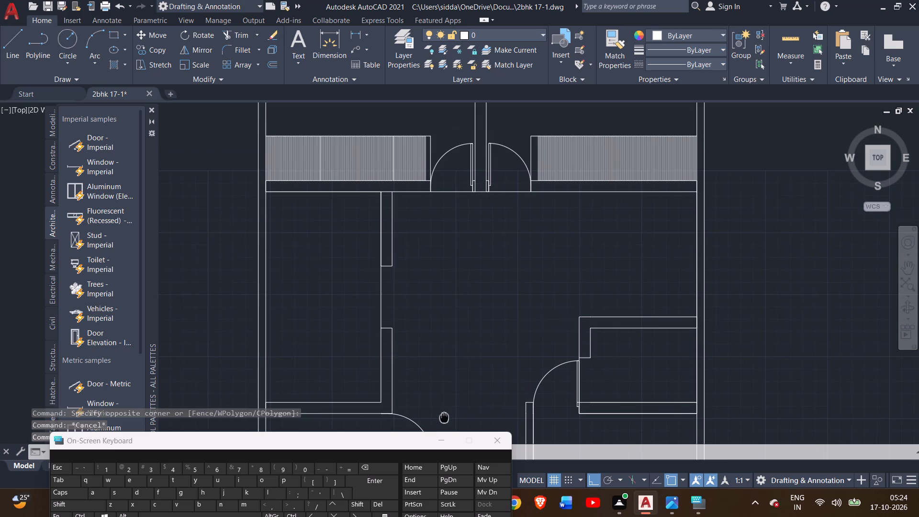
middle_drag(445, 417, 462, 225)
middle_drag(458, 280, 453, 203)
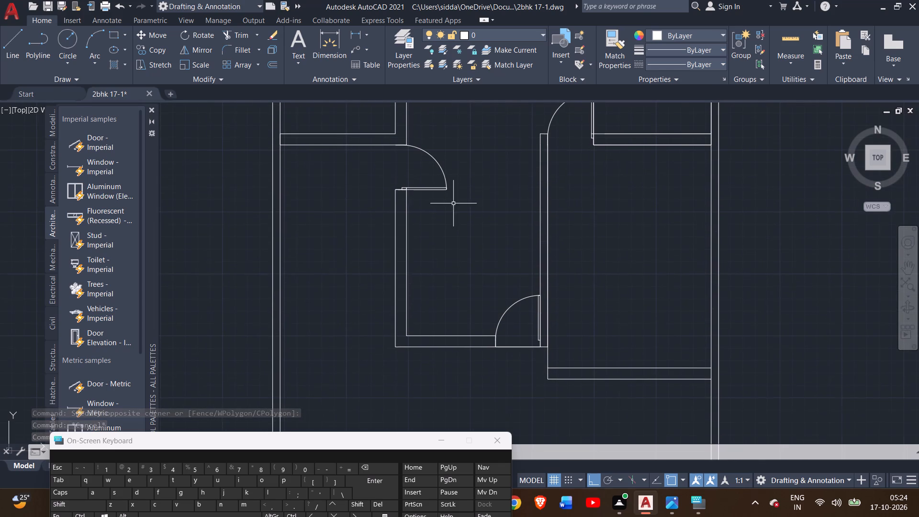
scroll(510, 389, down, 1)
middle_drag(507, 388, 485, 249)
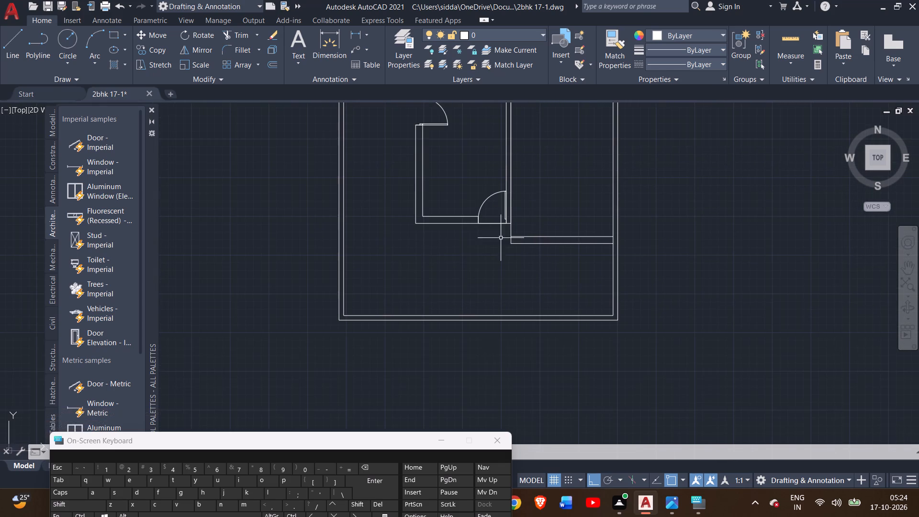
scroll(511, 202, up, 2)
middle_drag(538, 167, 565, 344)
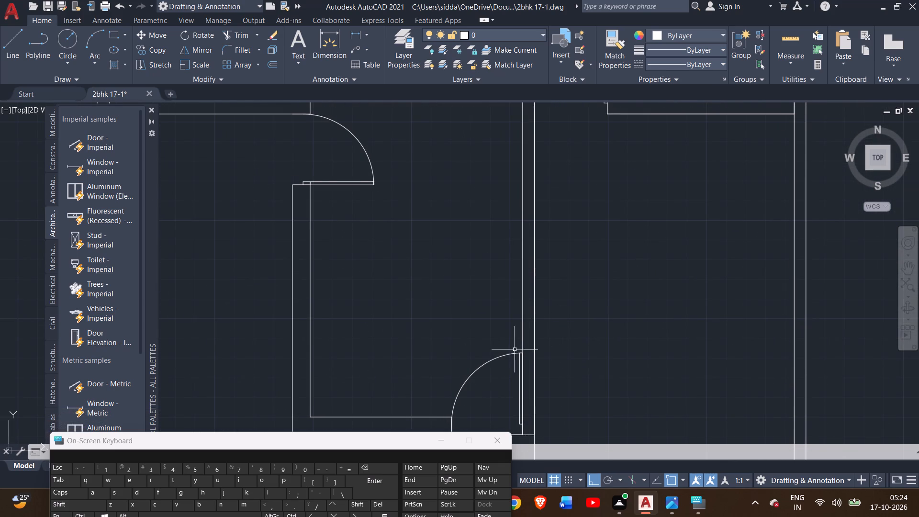
middle_drag(546, 323, 560, 238)
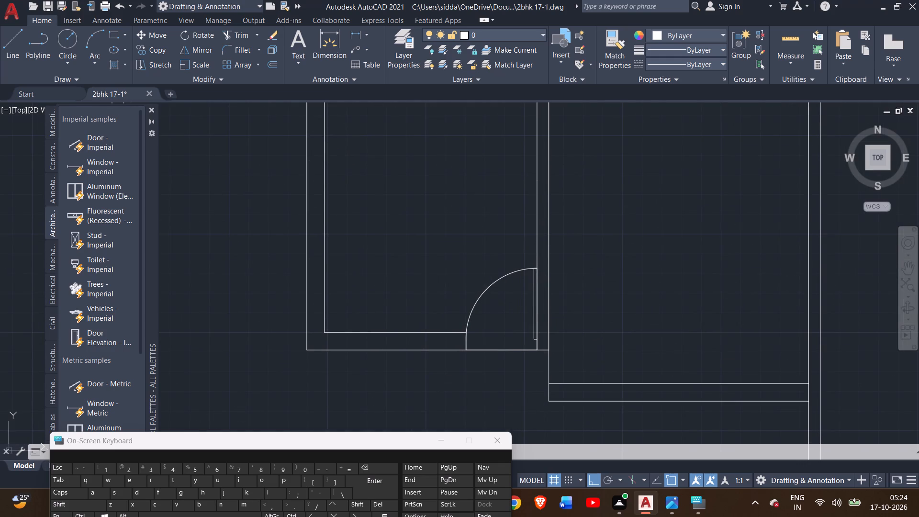
click(491, 288)
click(500, 359)
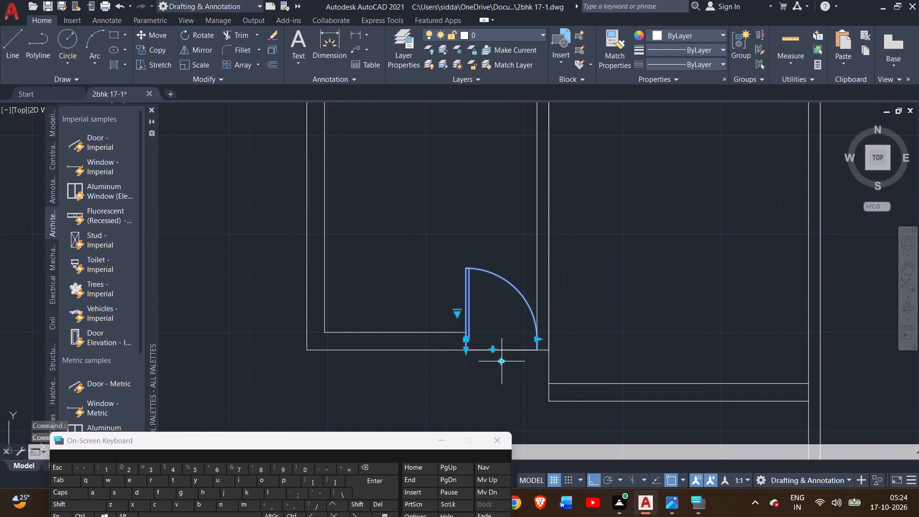
right_click(499, 388)
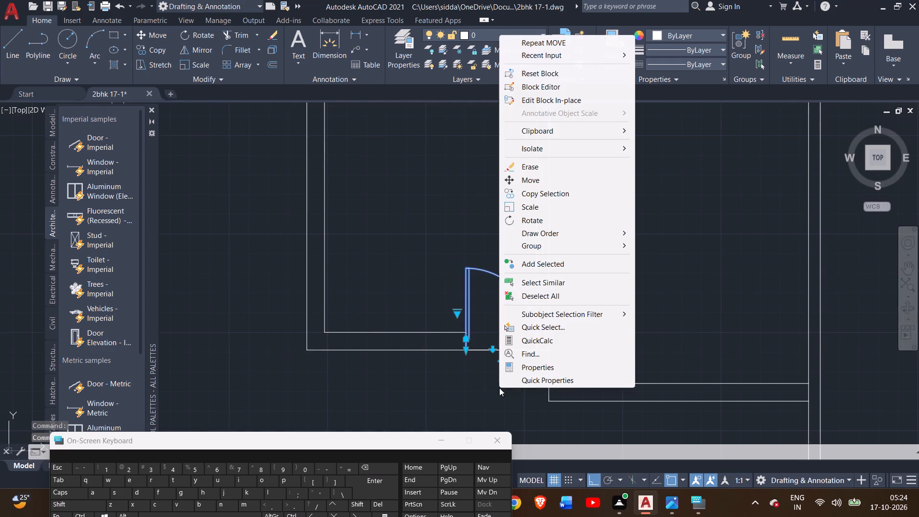
click(484, 400)
click(436, 401)
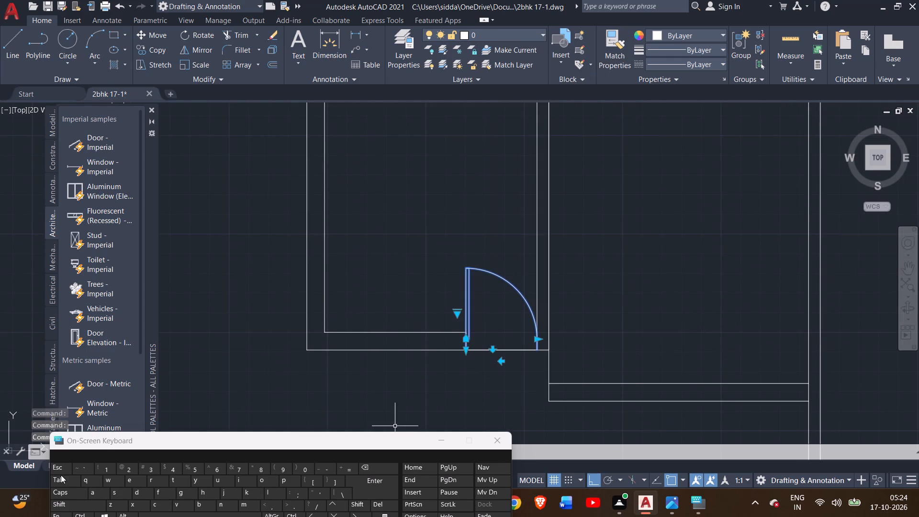
Examine the whole floor plan, checking the doors, windows and wall openings from the front area to the back rooms.
key(Escape)
scroll(359, 406, down, 1)
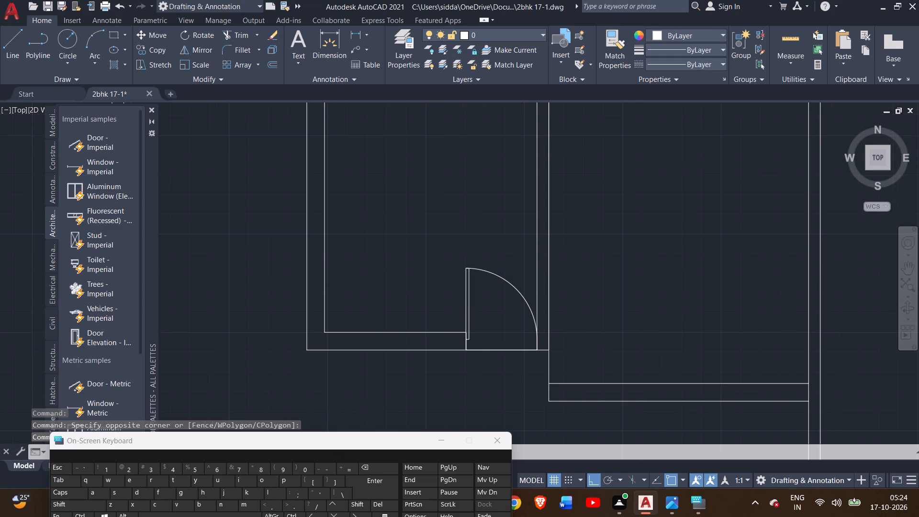
scroll(359, 406, down, 1)
middle_drag(359, 406, 393, 309)
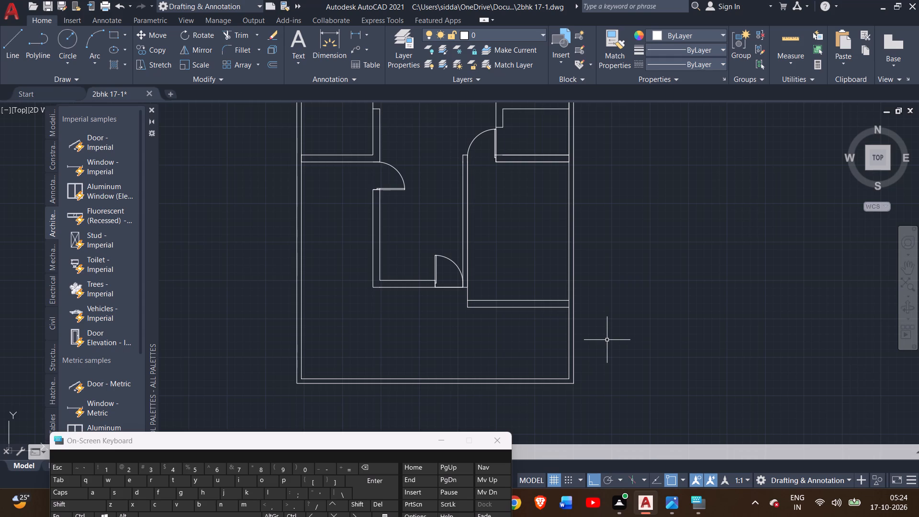
scroll(607, 339, down, 1)
scroll(607, 339, up, 1)
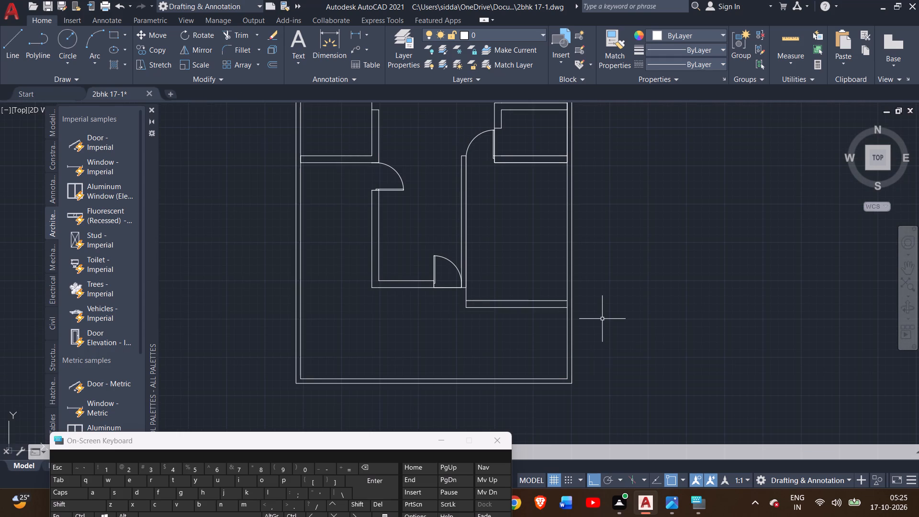
middle_drag(603, 318, 532, 335)
scroll(532, 335, down, 1)
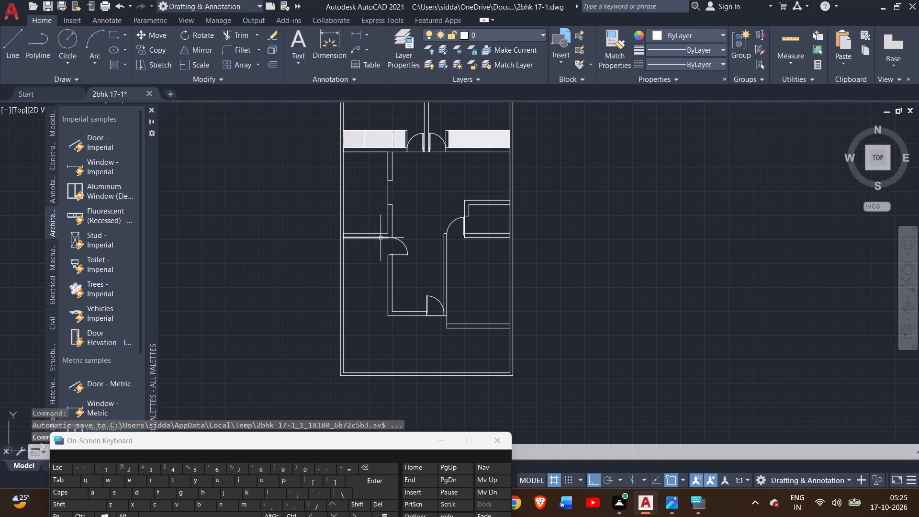
middle_drag(406, 216, 507, 258)
scroll(488, 190, up, 2)
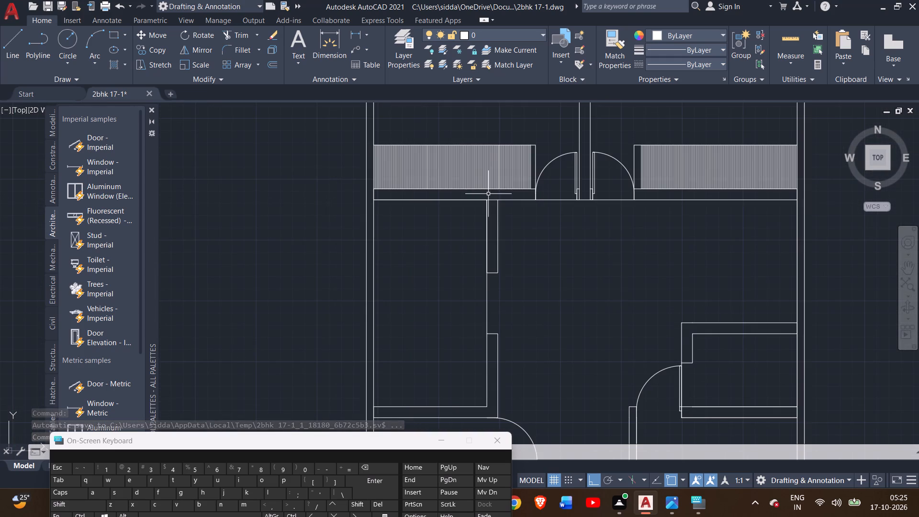
scroll(488, 194, up, 1)
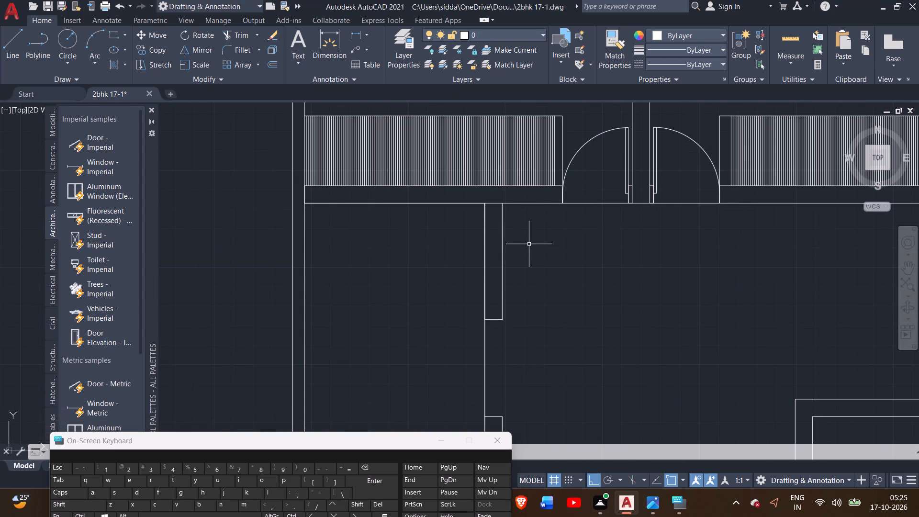
scroll(527, 241, down, 2)
middle_drag(541, 265, 543, 365)
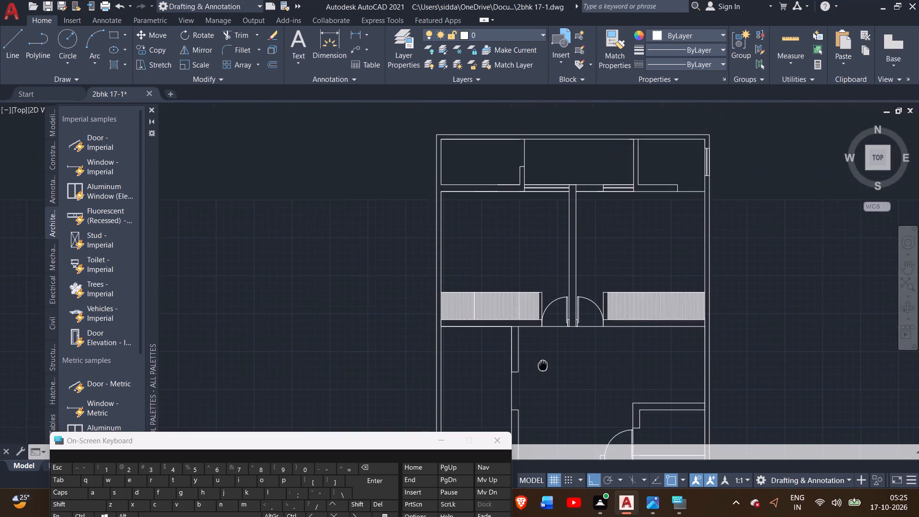
middle_drag(543, 365, 538, 341)
middle_drag(511, 201, 512, 207)
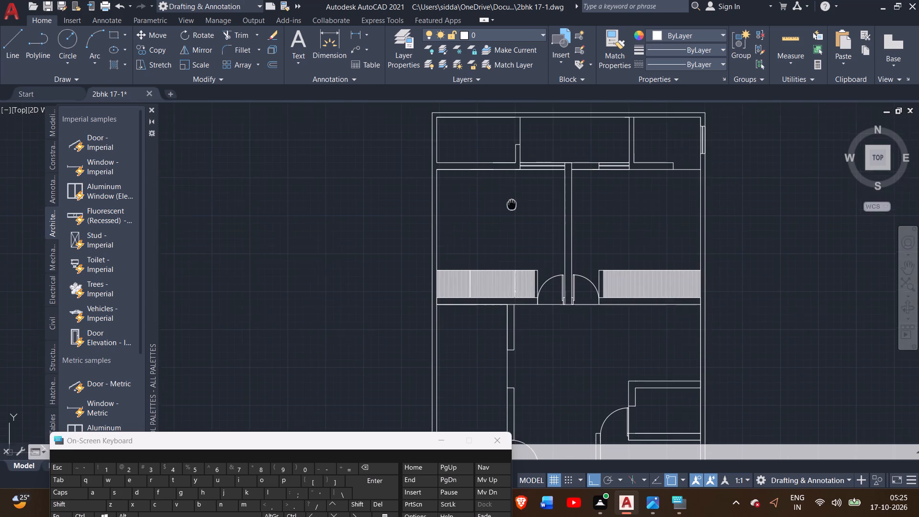
middle_drag(512, 207, 519, 316)
scroll(521, 251, up, 3)
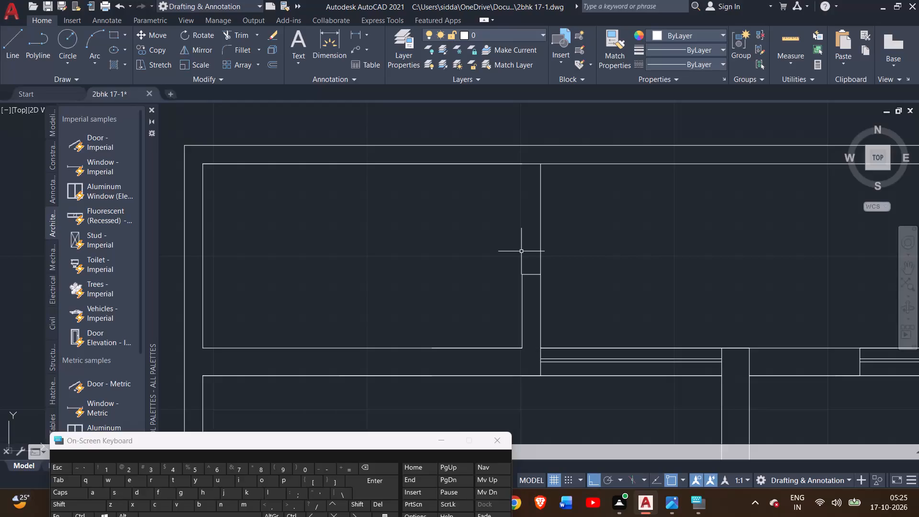
middle_drag(522, 251, 487, 192)
middle_drag(617, 363, 552, 245)
scroll(552, 255, down, 2)
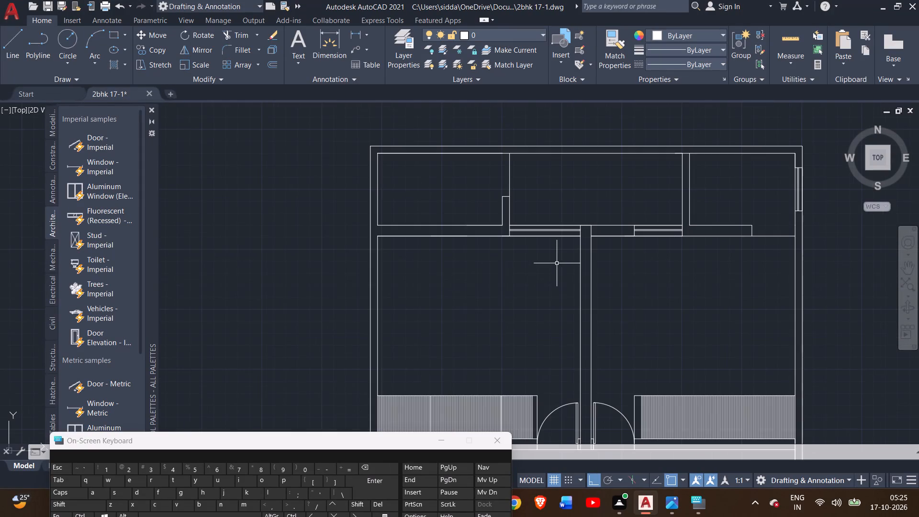
middle_drag(659, 313, 650, 256)
scroll(673, 410, down, 1)
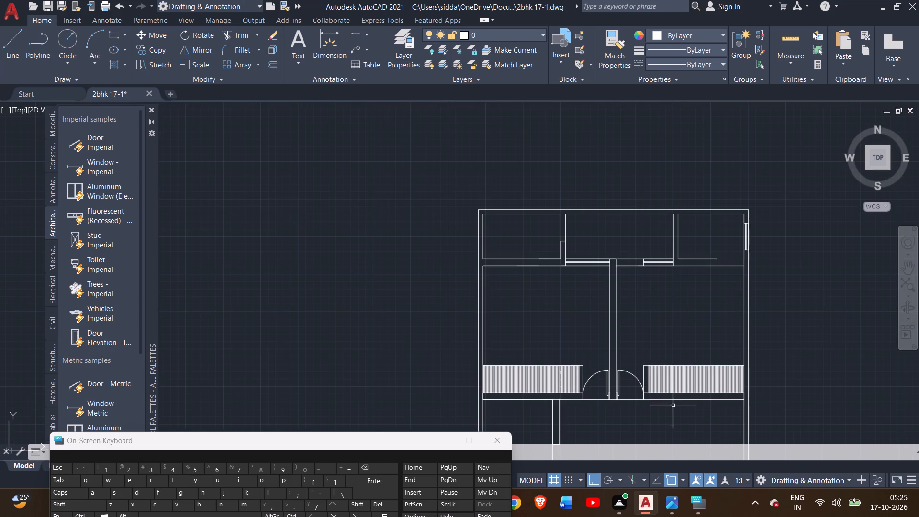
middle_drag(649, 350, 637, 228)
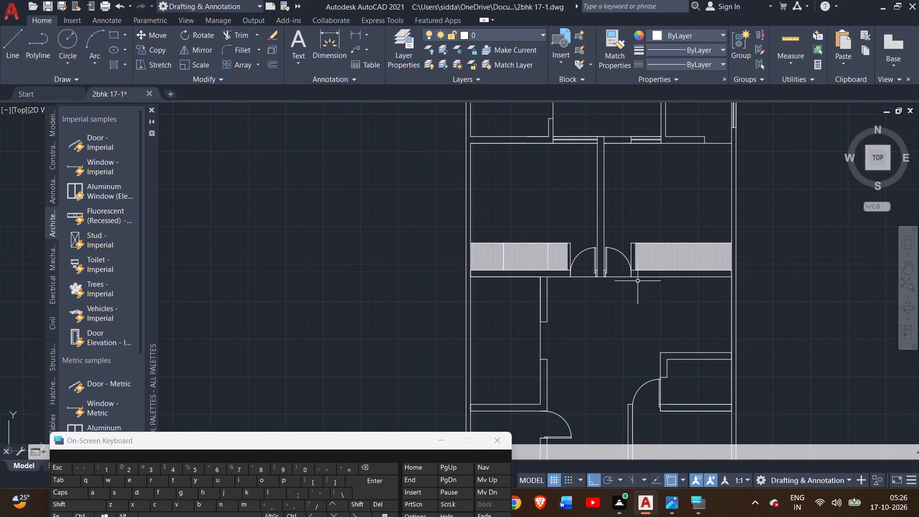
middle_click(637, 266)
middle_drag(631, 320, 632, 256)
scroll(632, 256, up, 1)
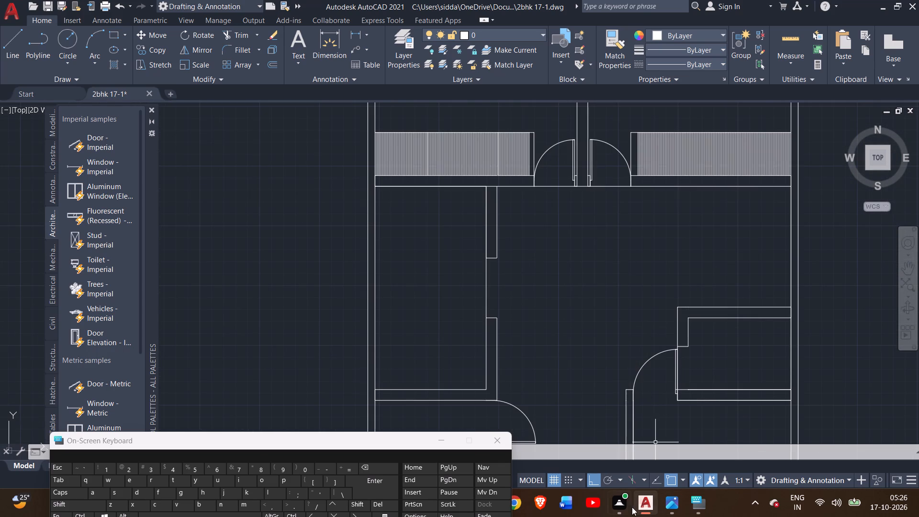
Check the window and door positions in the reference image CADD PLAN 17 -1.jpg, then return to the AutoCAD drawing.
click(670, 500)
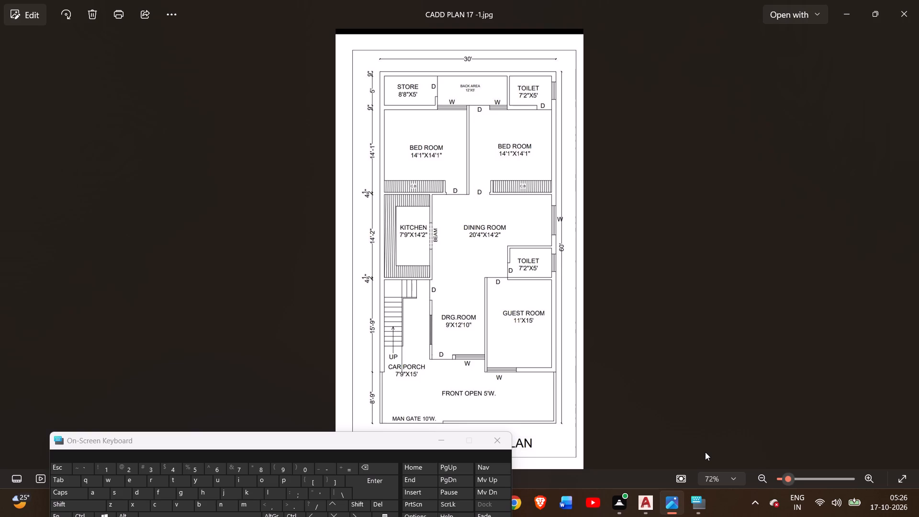
double_click(649, 508)
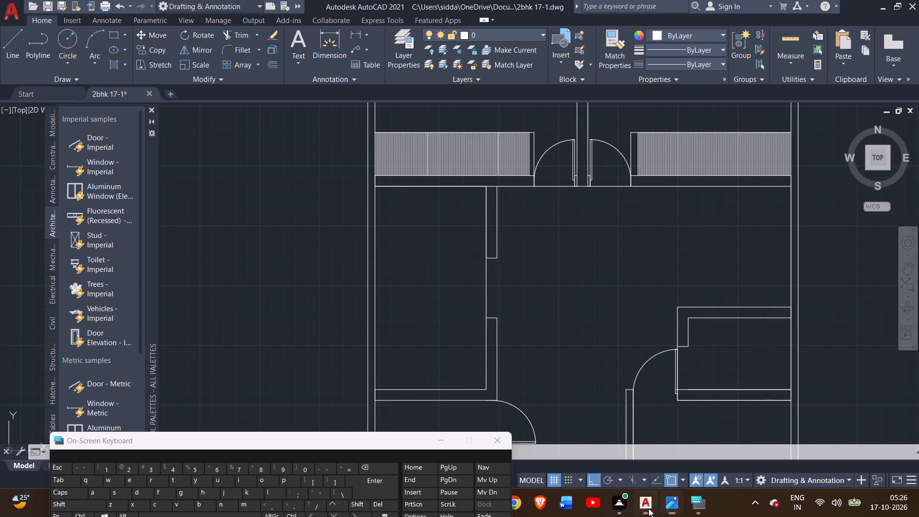
Draw the outline of a 6' window opening across the right-hand bedroom's outer wall, a short distance below its upper inner corner.
middle_drag(492, 205, 526, 386)
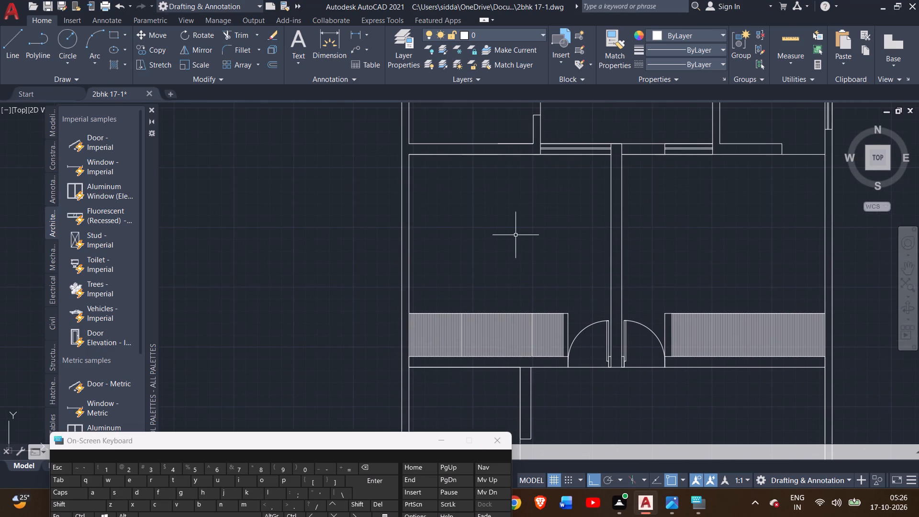
middle_drag(516, 235, 247, 253)
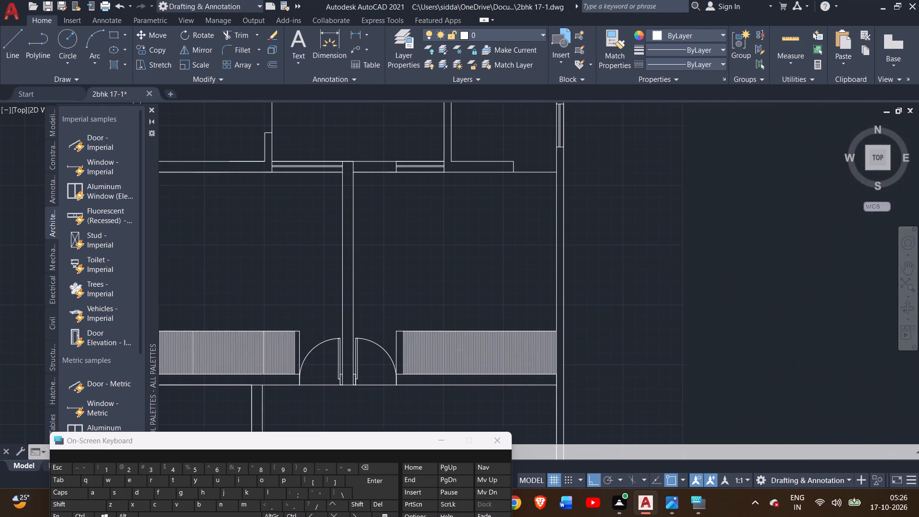
click(3, 44)
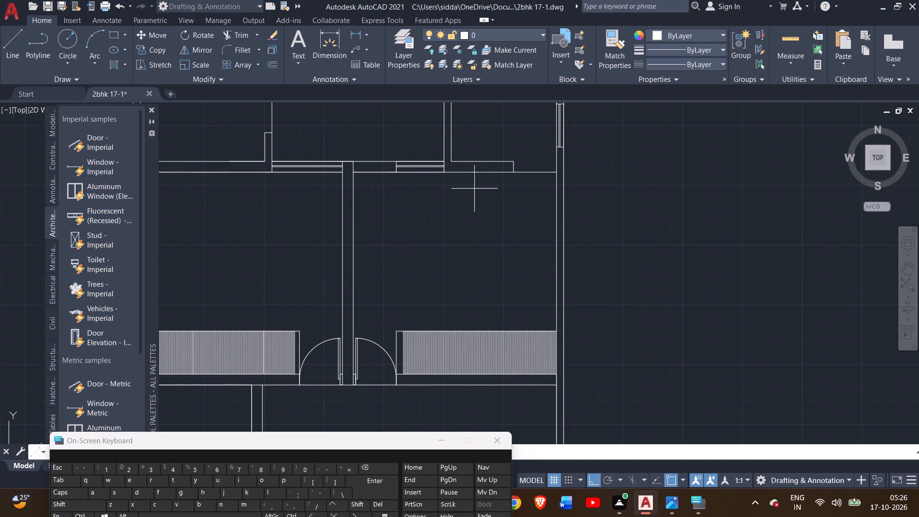
click(557, 175)
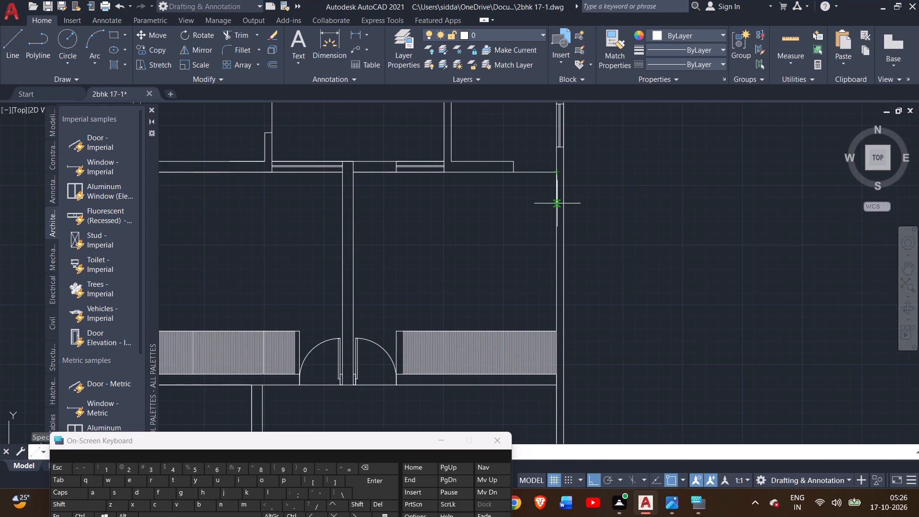
click(557, 203)
click(561, 205)
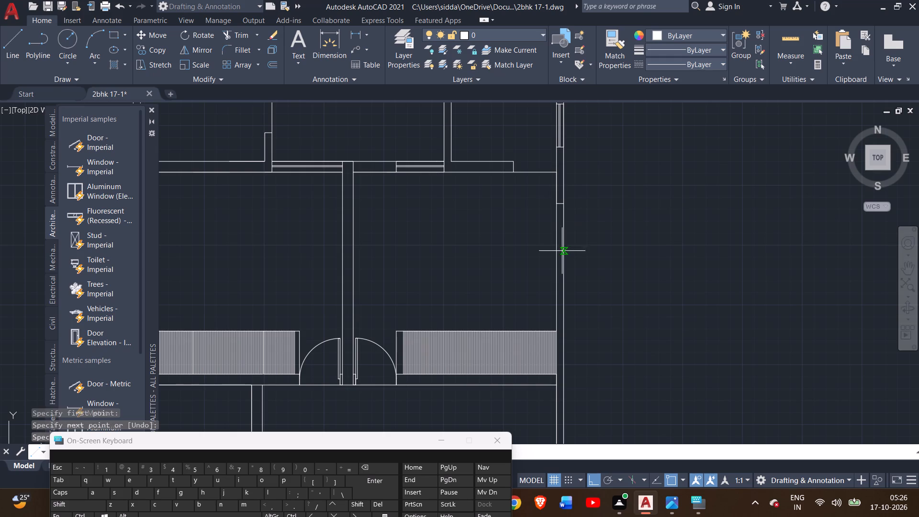
key(6)
key(apostrophe)
key(Return)
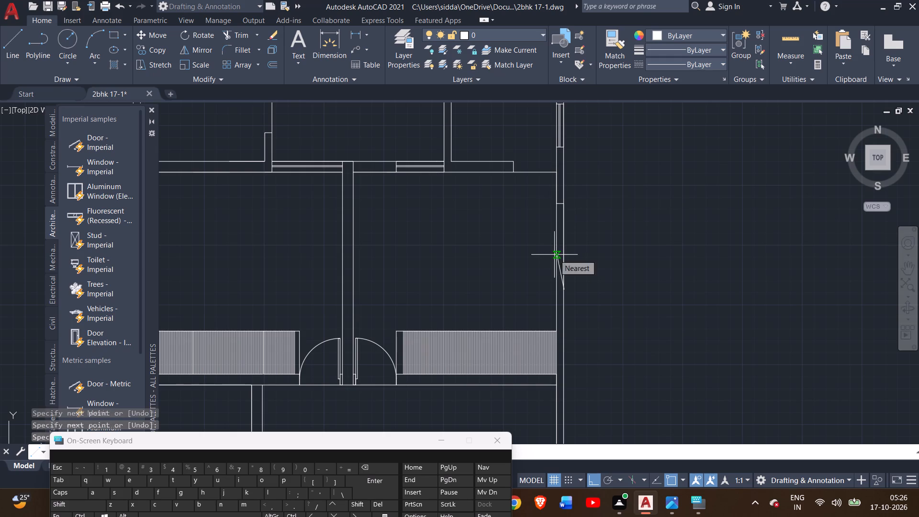
scroll(543, 287, up, 3)
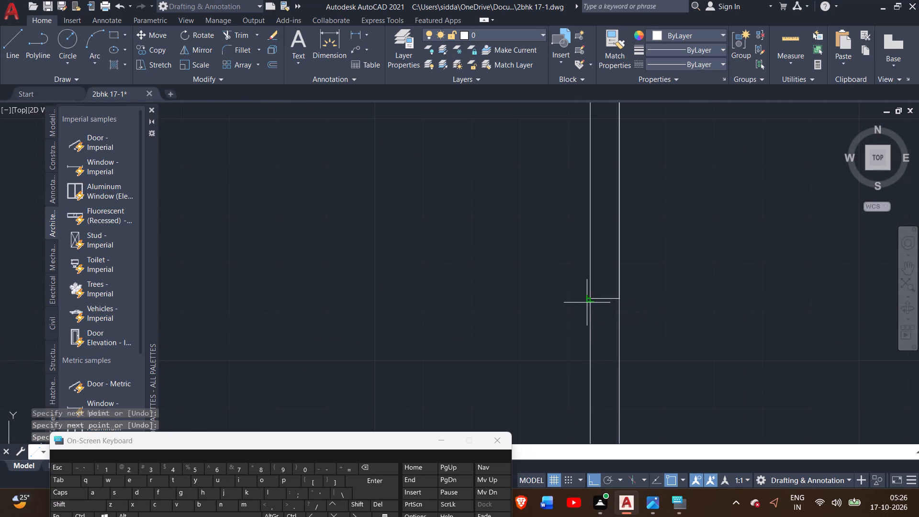
click(588, 300)
right_click(574, 292)
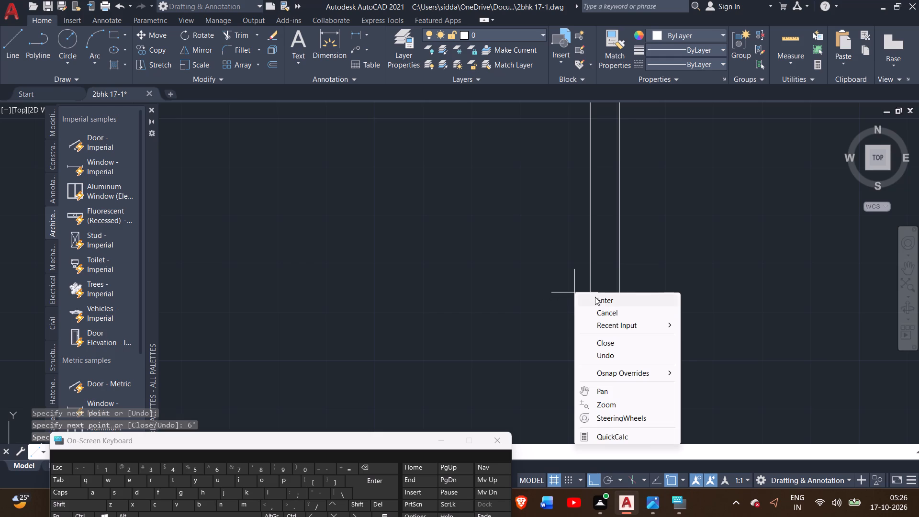
click(595, 298)
scroll(542, 309, down, 4)
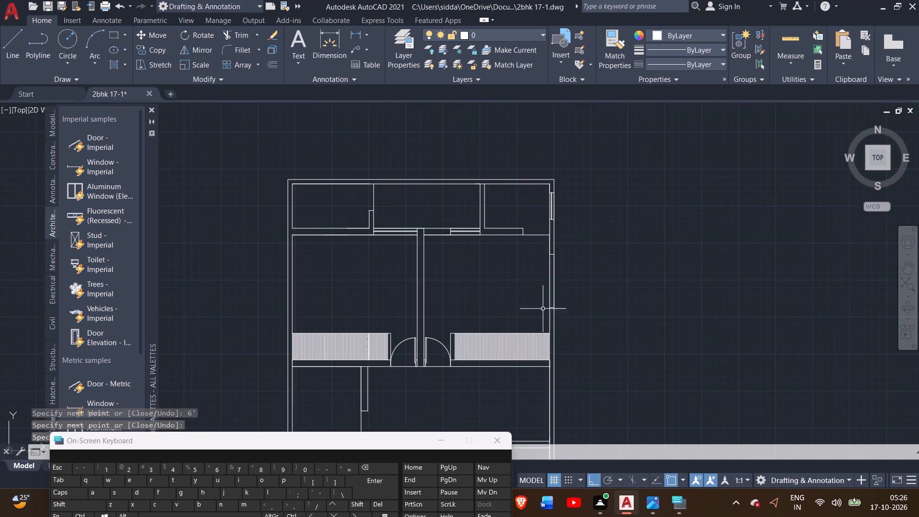
Draw a centre line along the new 6' window opening, joining the midpoints of its two end lines.
click(4, 48)
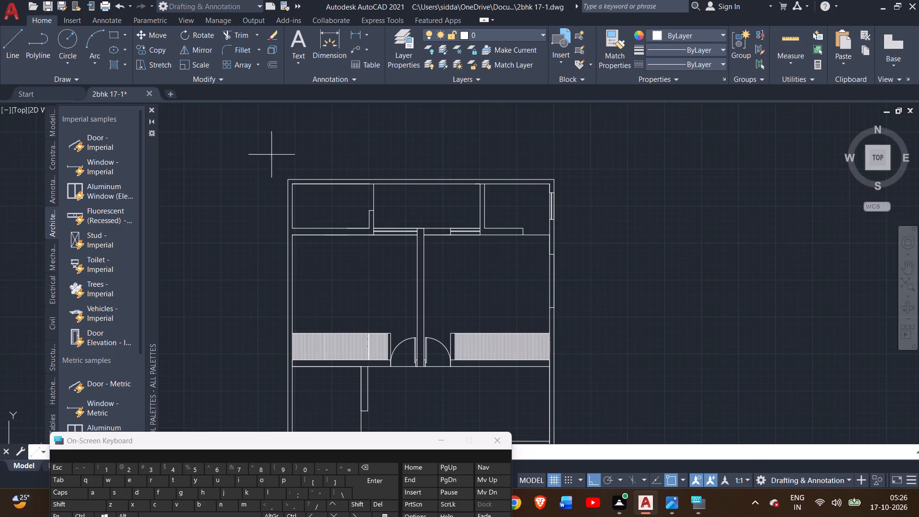
scroll(519, 260, up, 2)
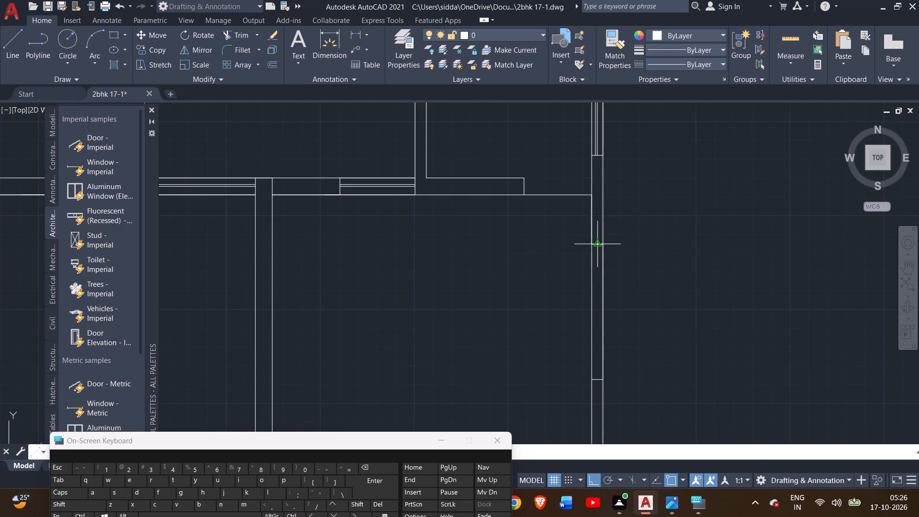
click(597, 244)
click(598, 379)
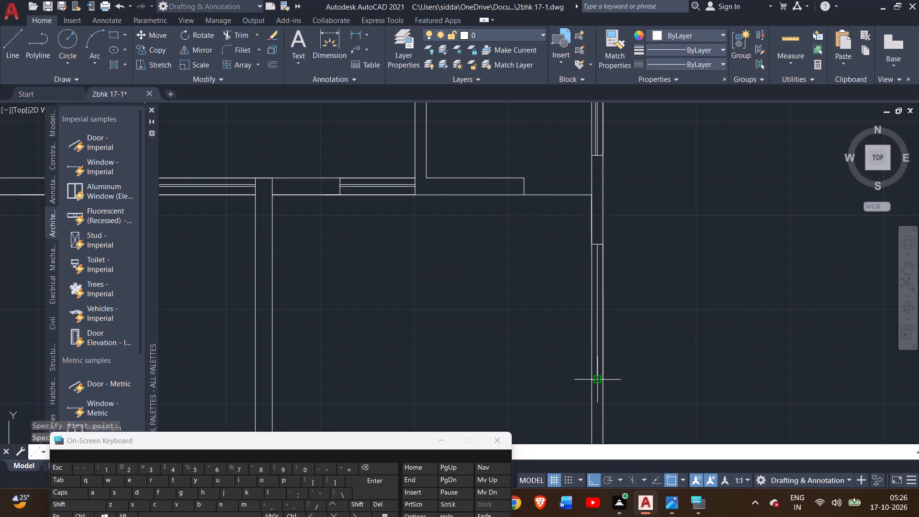
right_click(593, 349)
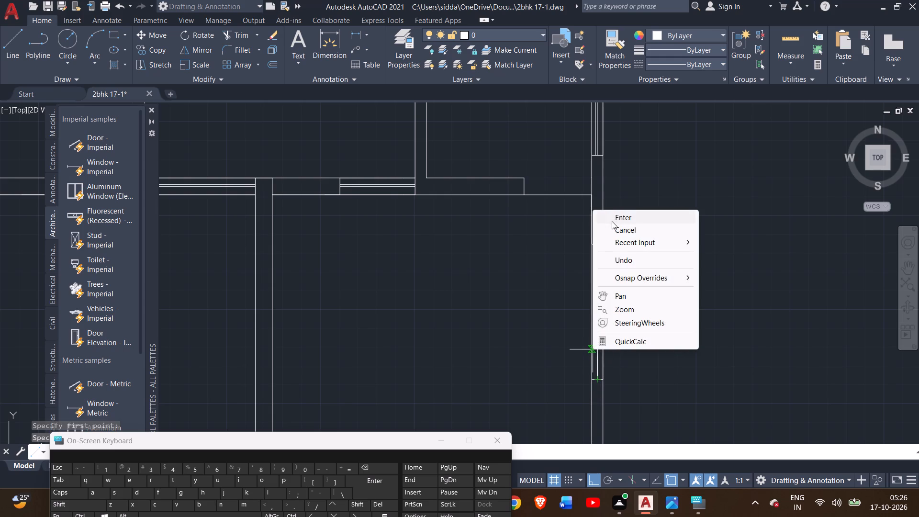
click(612, 221)
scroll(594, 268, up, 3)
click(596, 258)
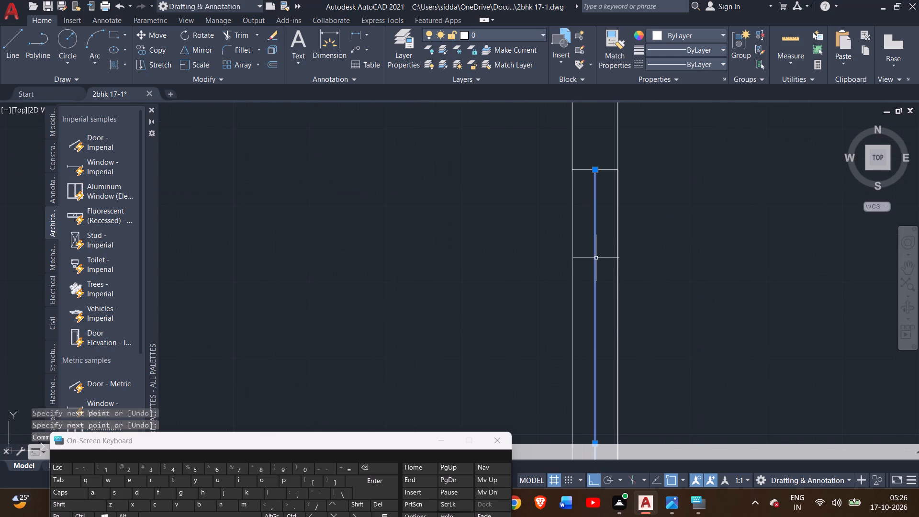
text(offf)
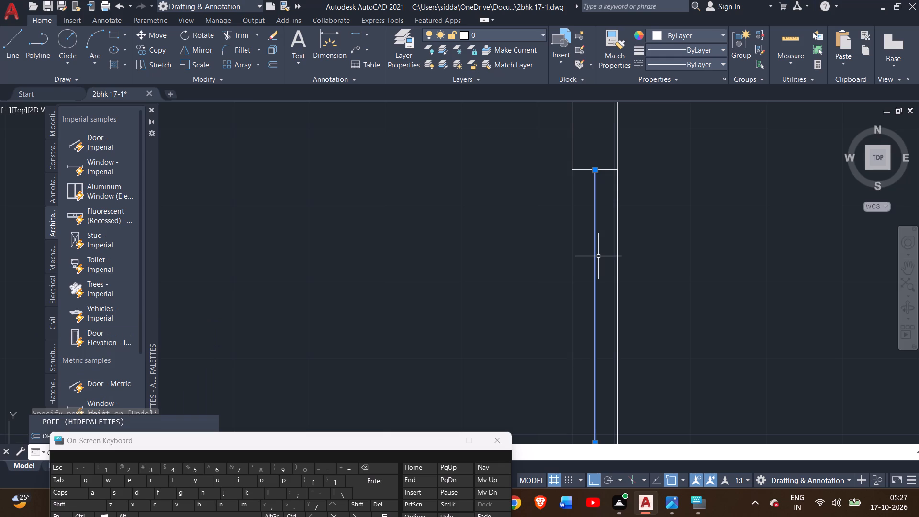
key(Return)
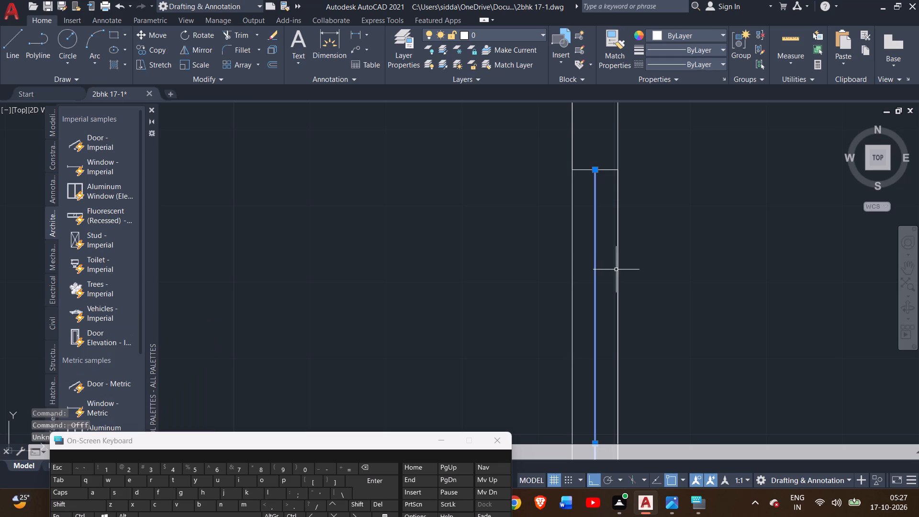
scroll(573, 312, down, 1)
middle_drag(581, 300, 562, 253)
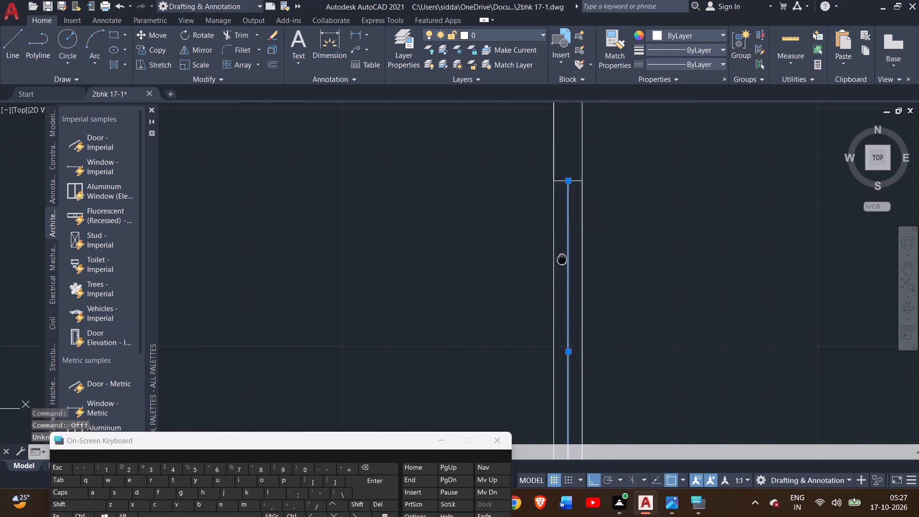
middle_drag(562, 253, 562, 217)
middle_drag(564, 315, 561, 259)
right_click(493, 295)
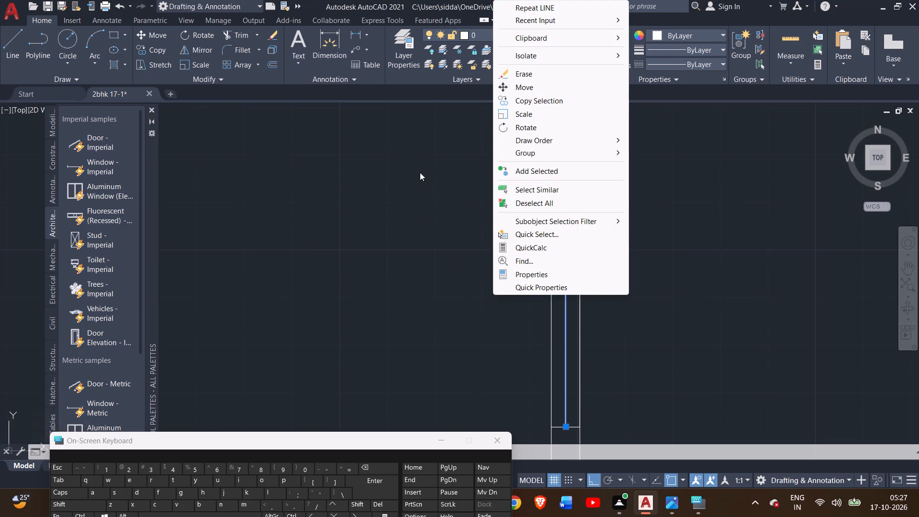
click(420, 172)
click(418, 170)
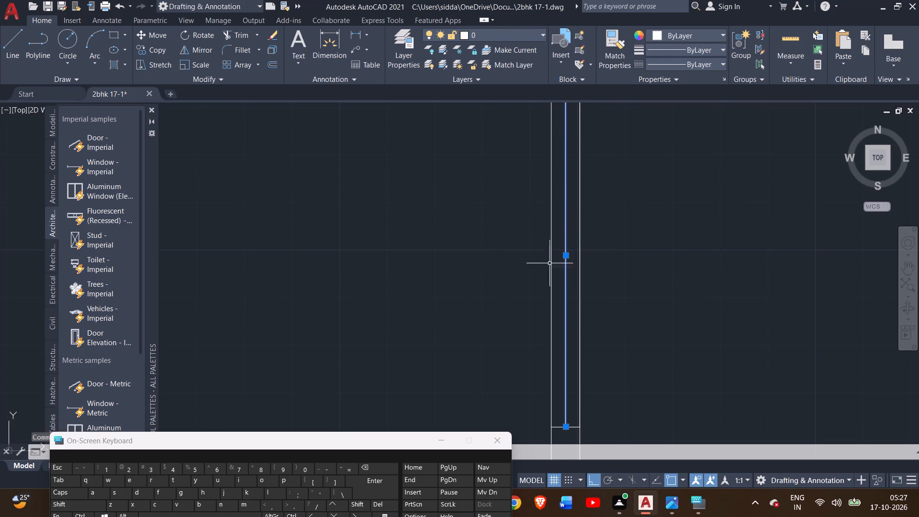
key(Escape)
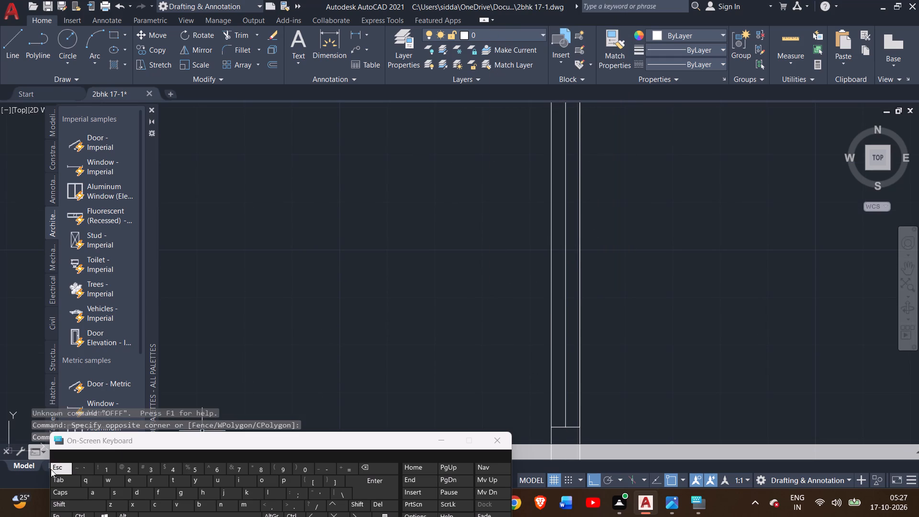
Offset the centre line of the right-hand bedroom's 6' window by 1" towards the room's interior.
click(564, 259)
scroll(547, 280, up, 1)
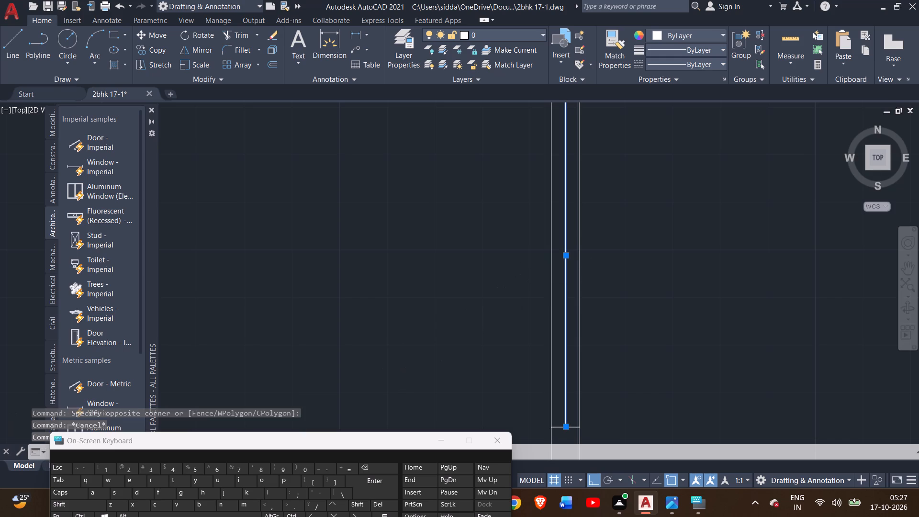
text(off)
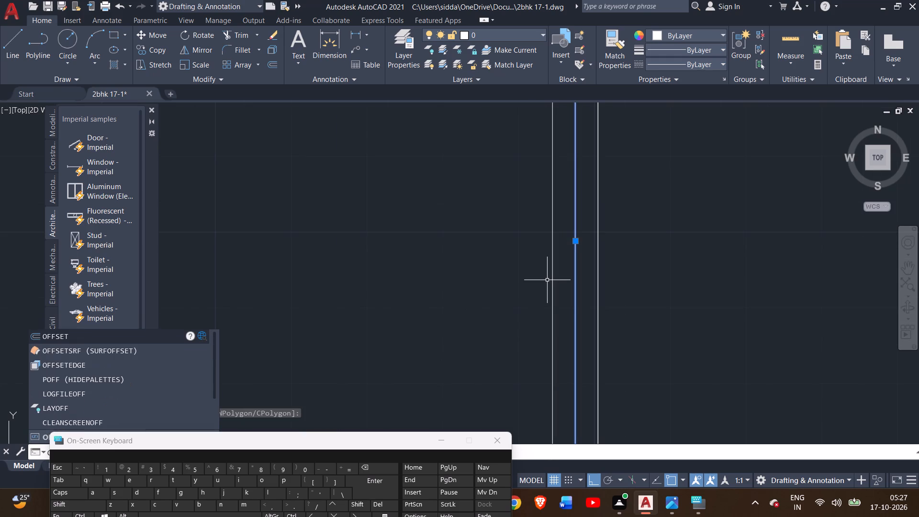
key(Return)
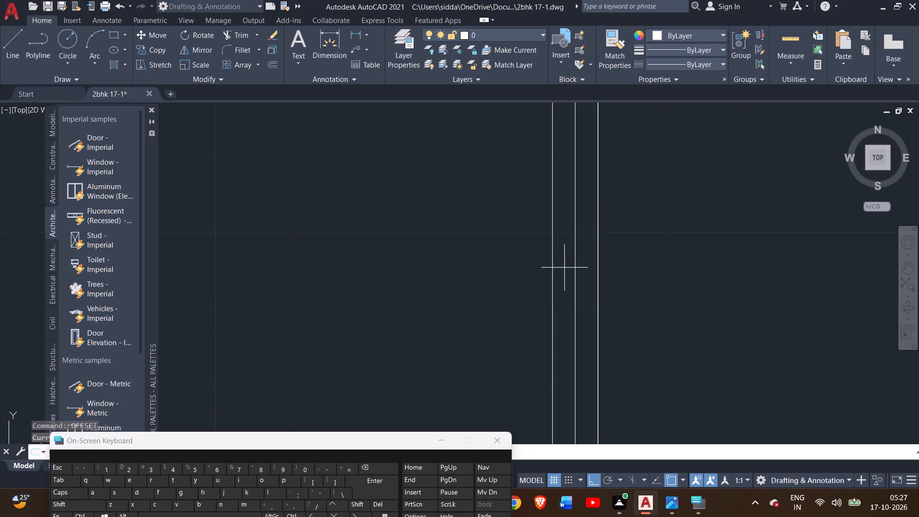
key(1)
key(shift+quotedbl)
key(Return)
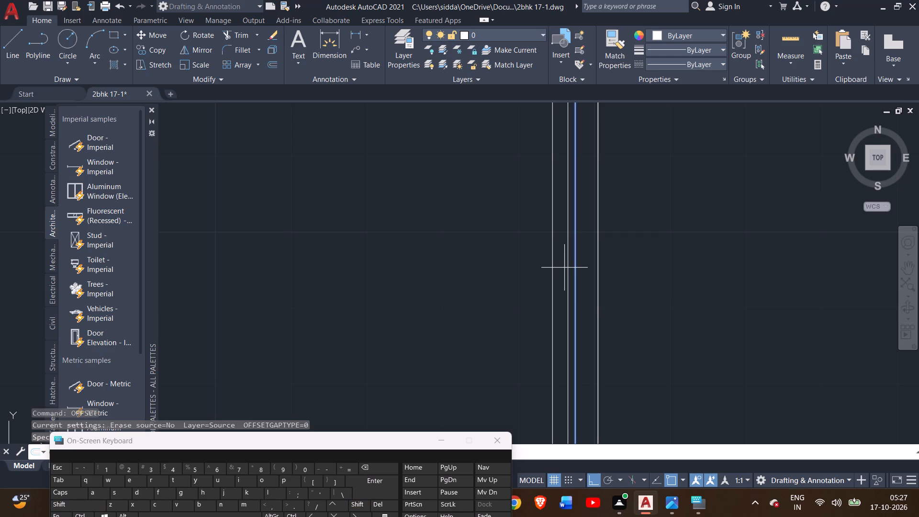
click(559, 292)
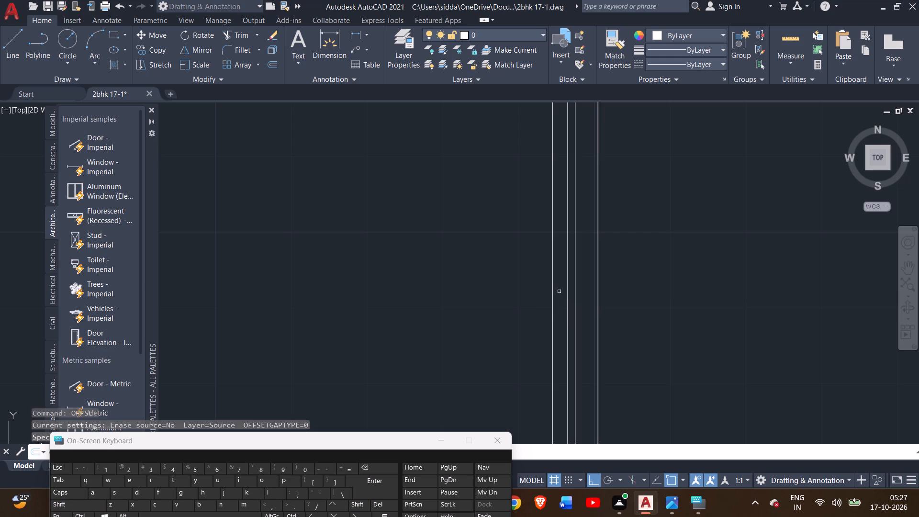
scroll(538, 324, down, 3)
middle_drag(526, 337, 522, 214)
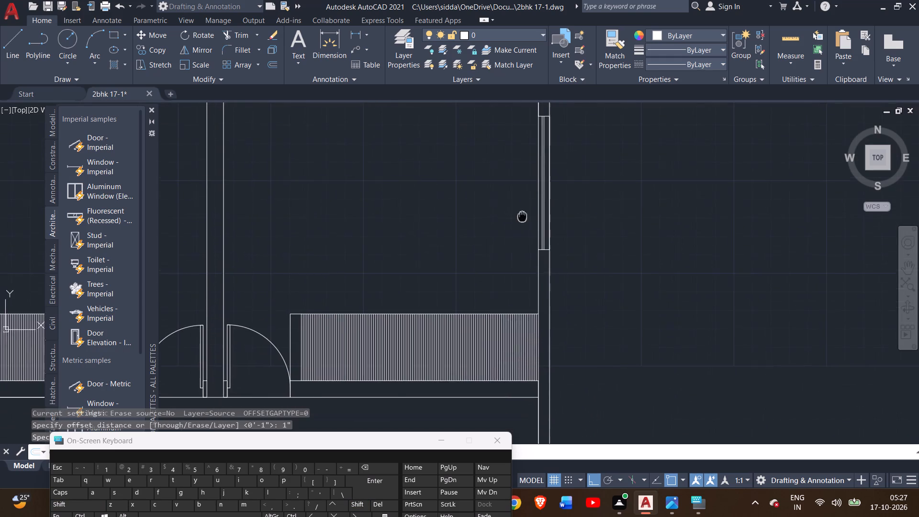
middle_drag(522, 214, 523, 213)
middle_drag(503, 281, 498, 189)
scroll(497, 189, down, 1)
right_click(564, 186)
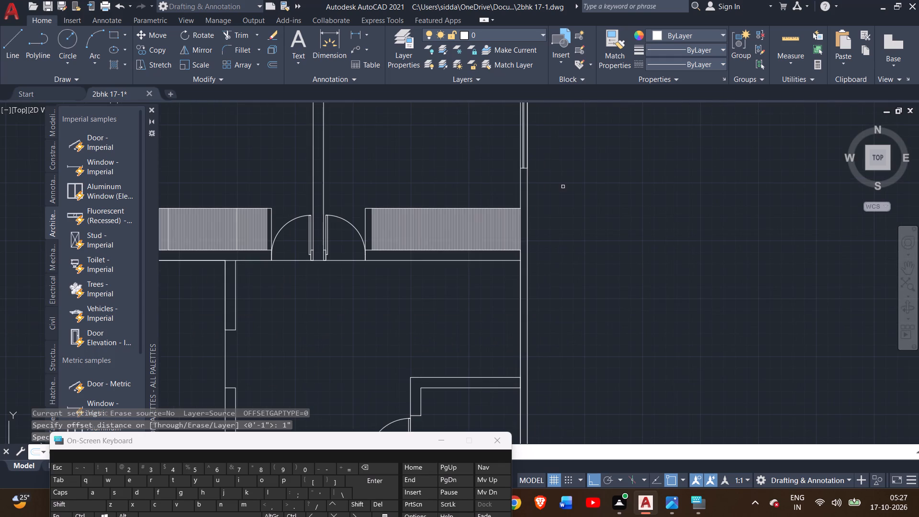
click(580, 190)
Draw the outline of a 5' window opening across the right outer wall, a short distance below the corner beneath the bedroom's hatched wardrobe.
scroll(580, 242, down, 1)
middle_drag(581, 245, 571, 213)
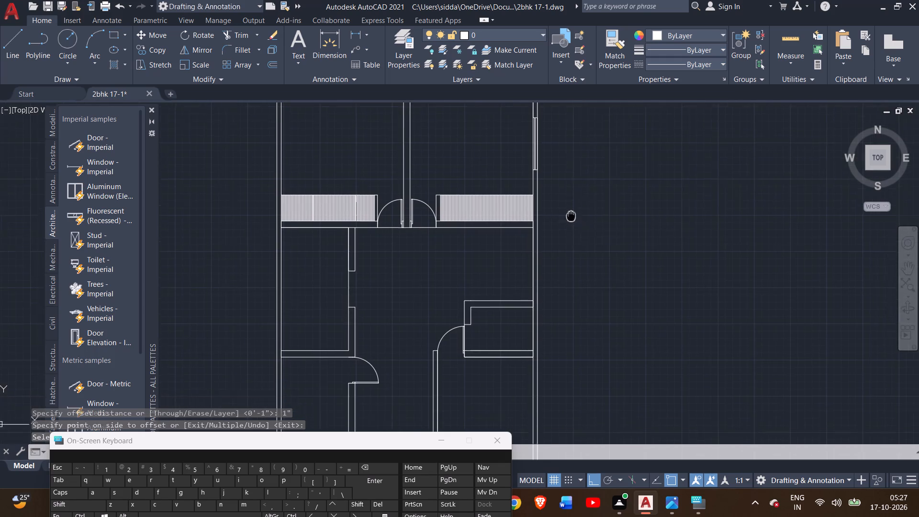
middle_drag(571, 213, 573, 203)
click(4, 63)
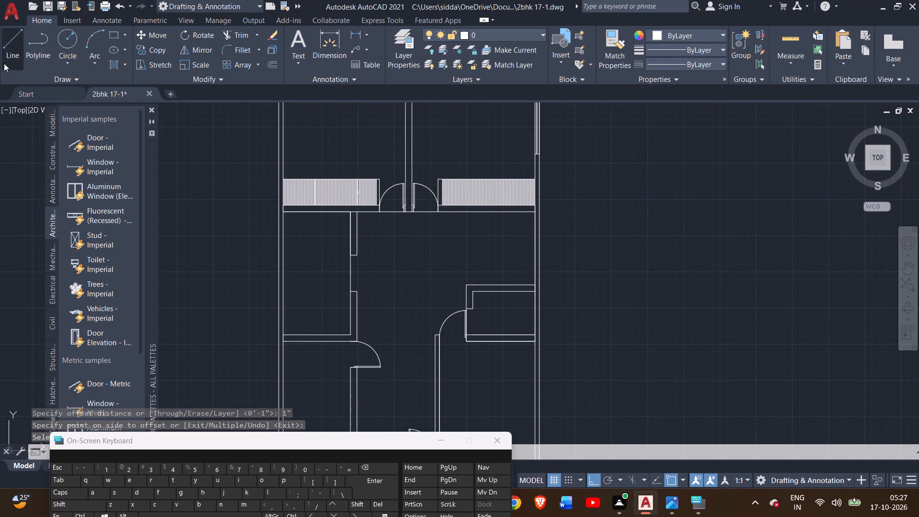
scroll(526, 226, up, 1)
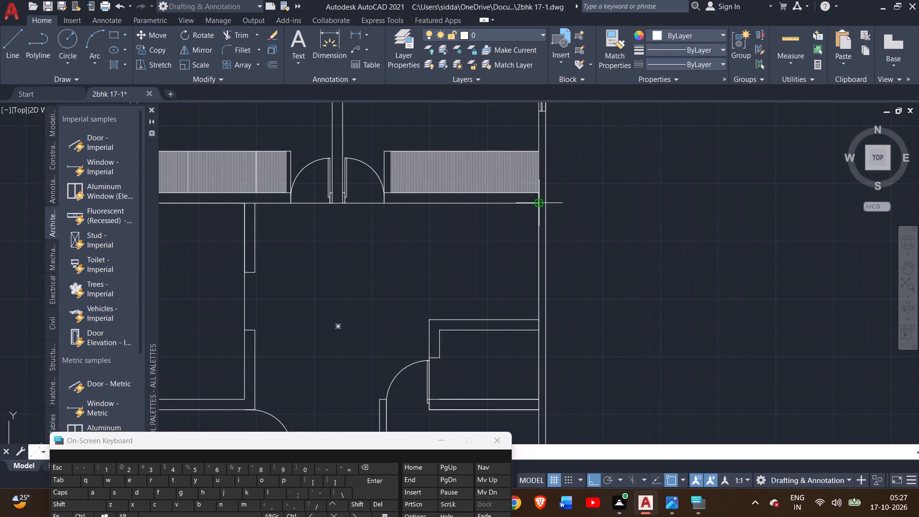
click(537, 205)
click(538, 229)
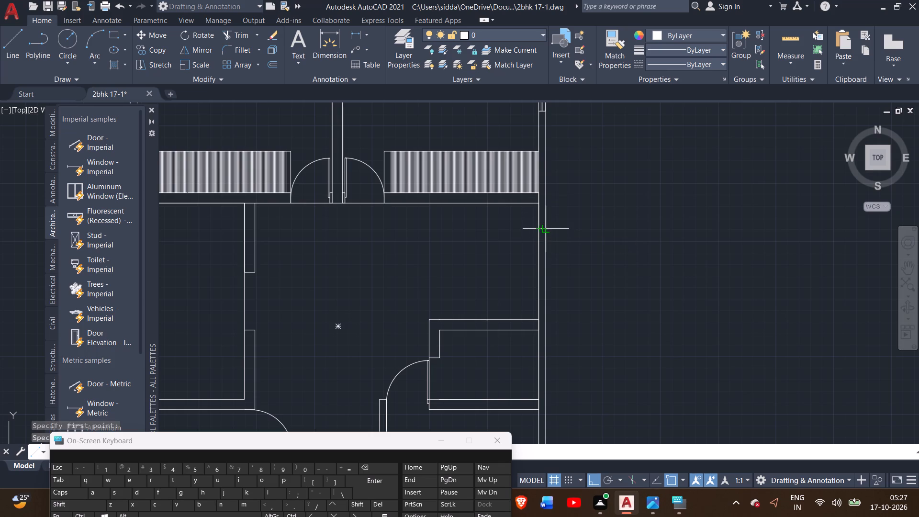
click(548, 230)
text(5')
key(Return)
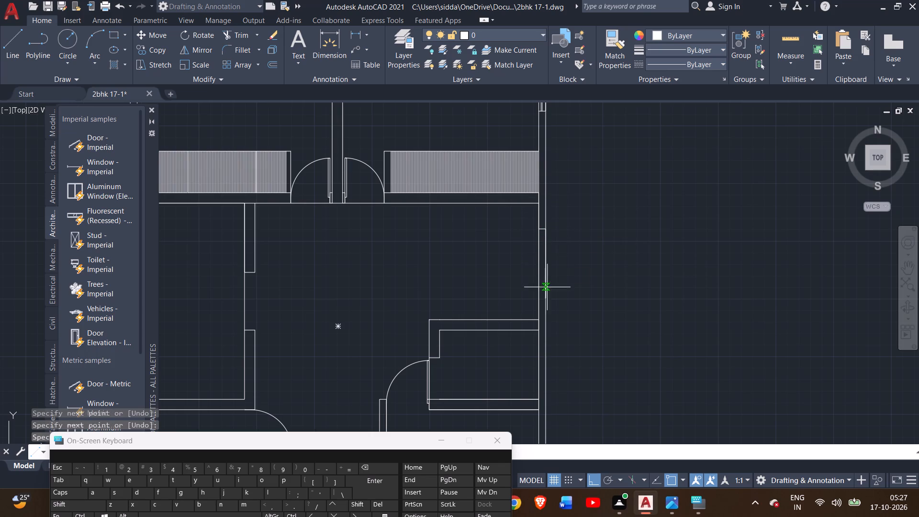
scroll(512, 301, up, 3)
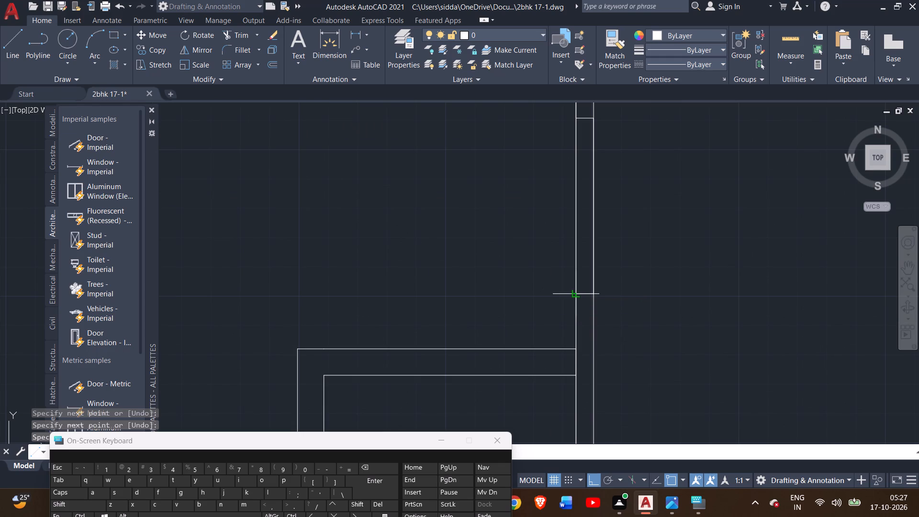
click(574, 293)
right_click(556, 293)
double_click(583, 303)
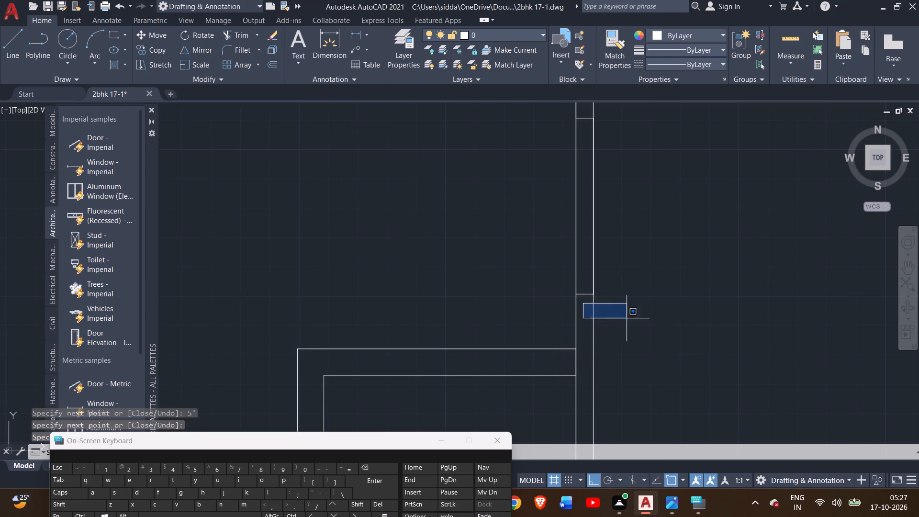
double_click(370, 207)
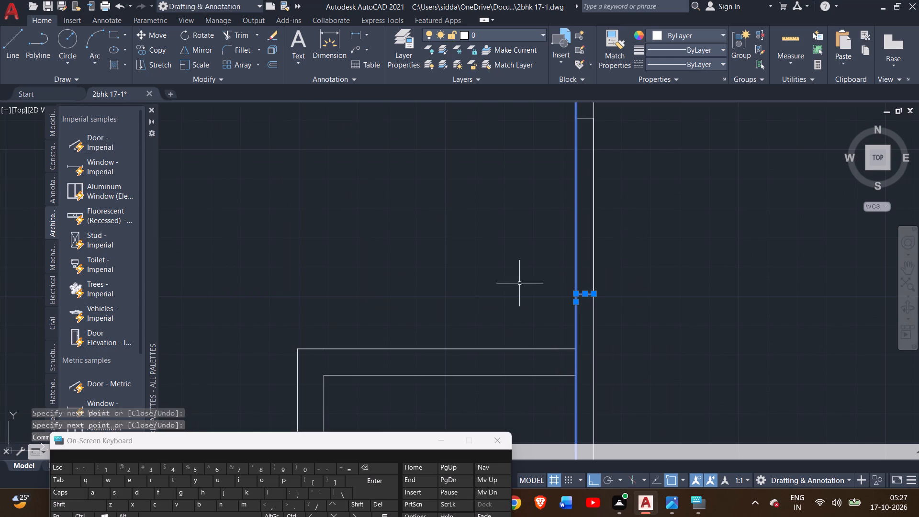
key(Escape)
key(Escape)
key(Escape)
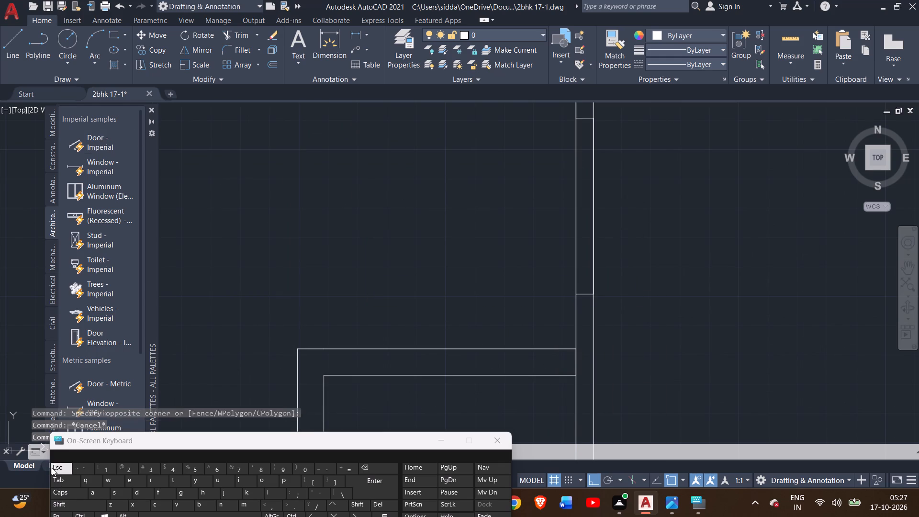
Draw a centre line along the new 5' window opening, joining the midpoints of its two end lines.
drag(13, 49, 18, 45)
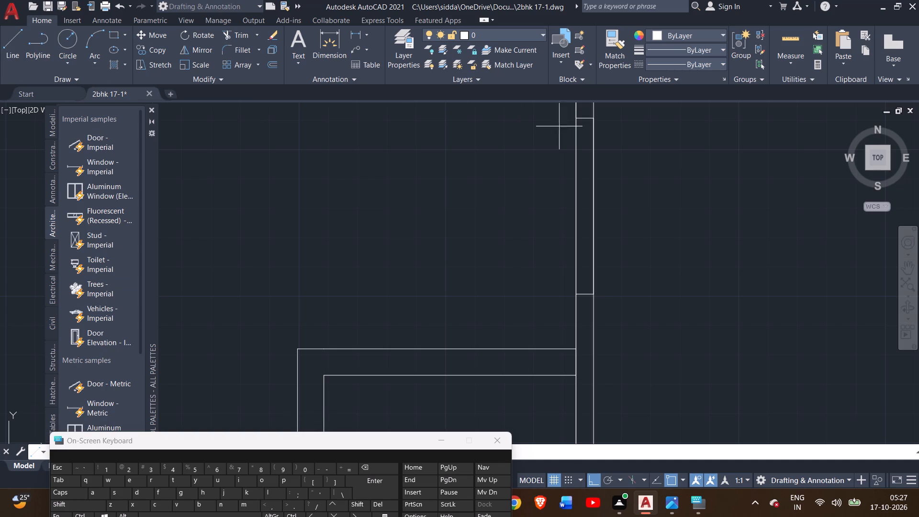
scroll(581, 120, up, 2)
click(586, 119)
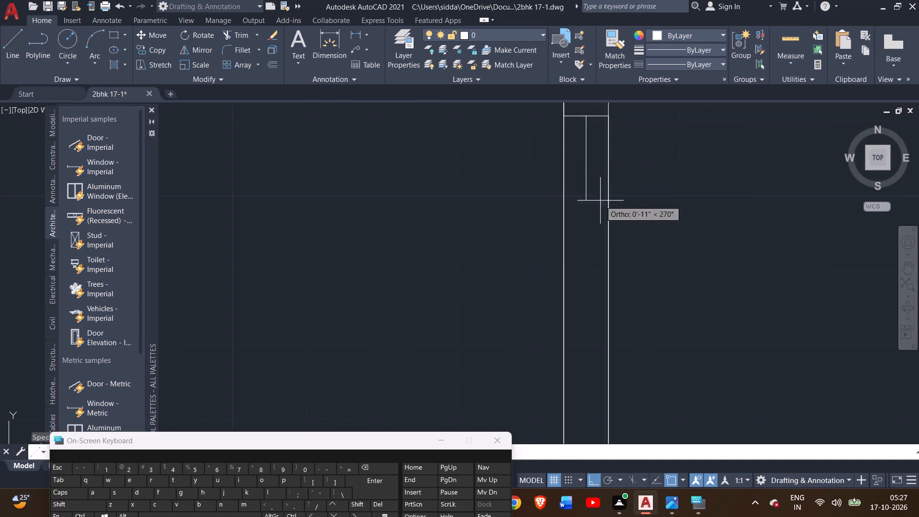
scroll(593, 229, down, 2)
middle_drag(592, 231, 580, 148)
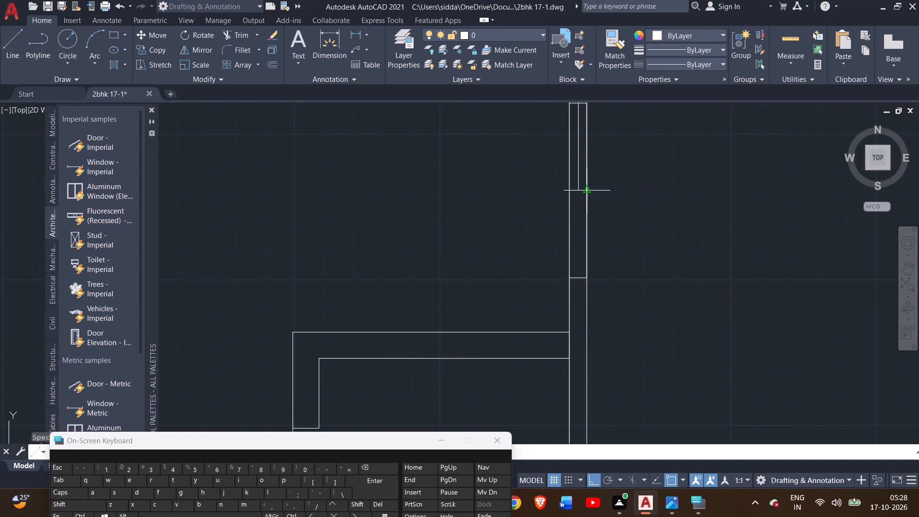
scroll(581, 277, up, 2)
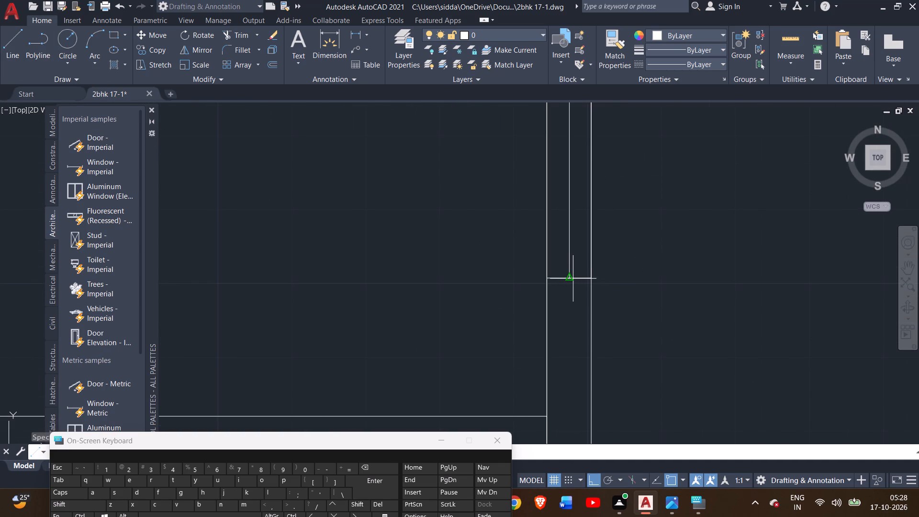
click(571, 279)
right_click(571, 279)
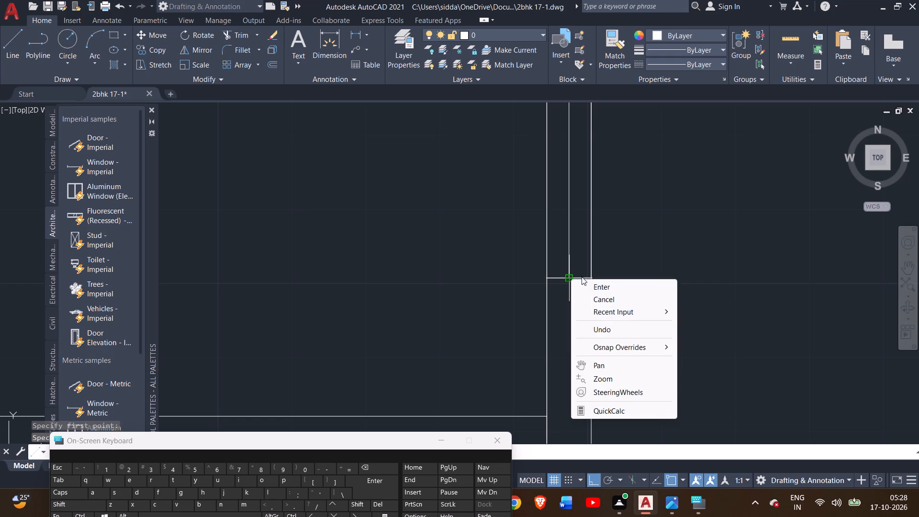
click(591, 284)
Offset the centre line of the 5' window in the right outer wall by 1" towards the room's interior.
click(569, 251)
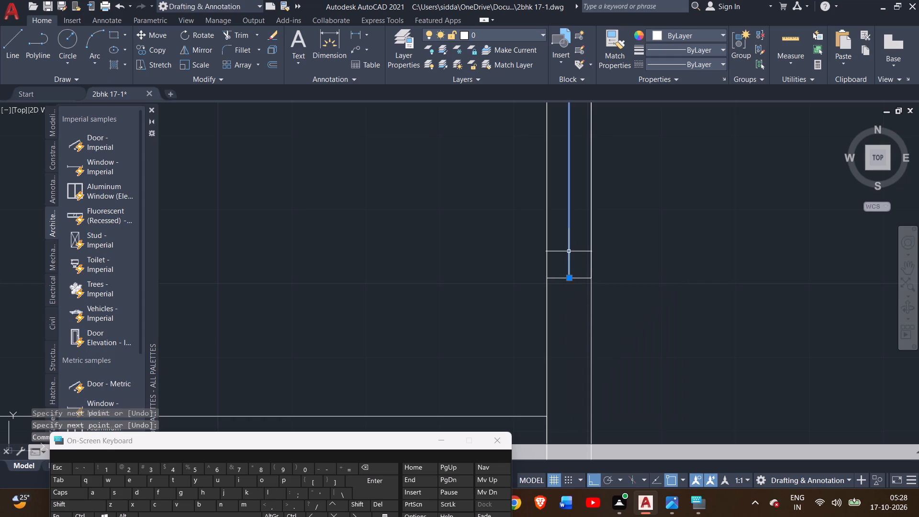
text(off)
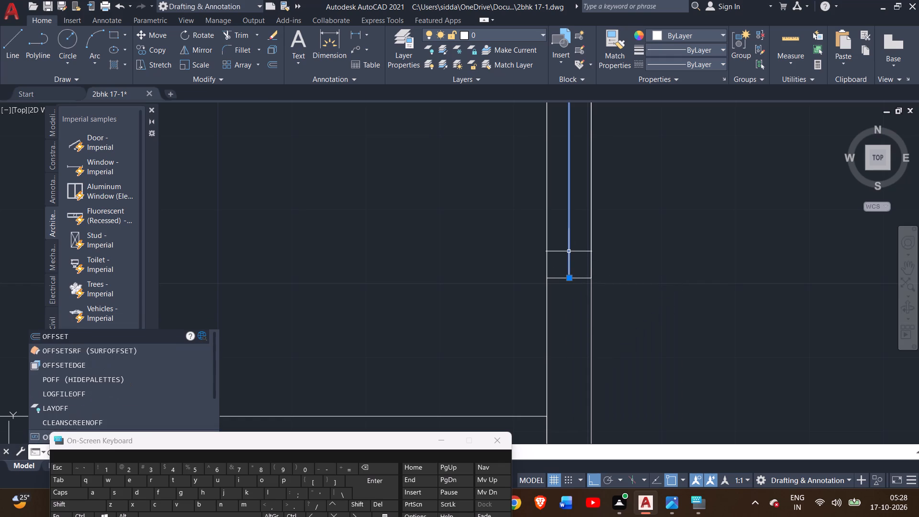
key(Return)
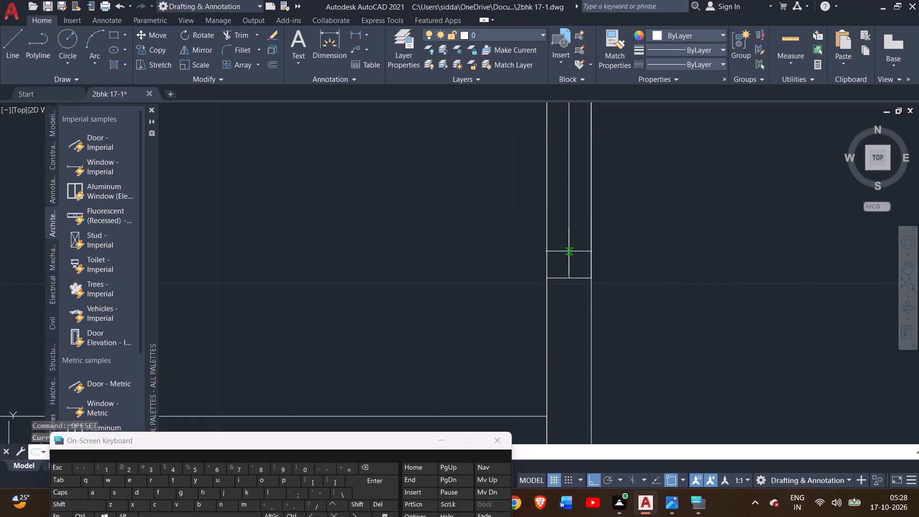
key(1)
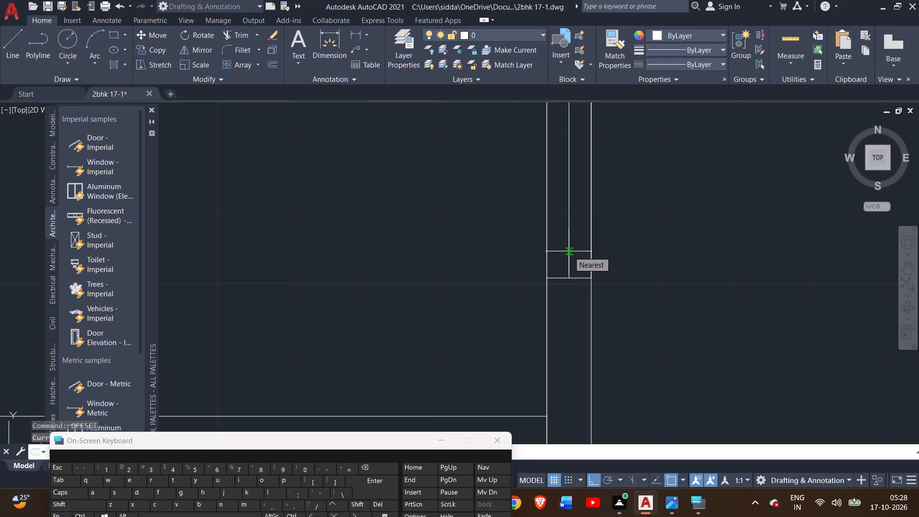
key(shift+quotedbl)
key(Return)
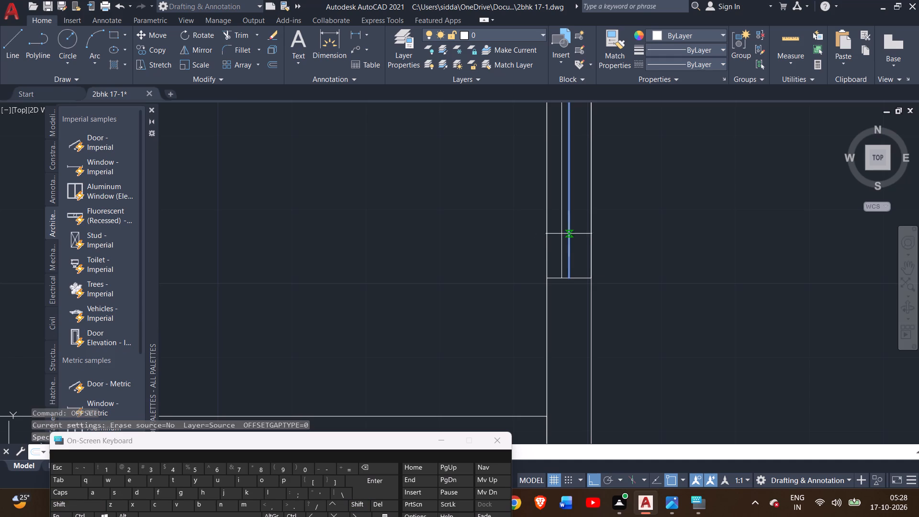
double_click(561, 241)
scroll(582, 292, down, 2)
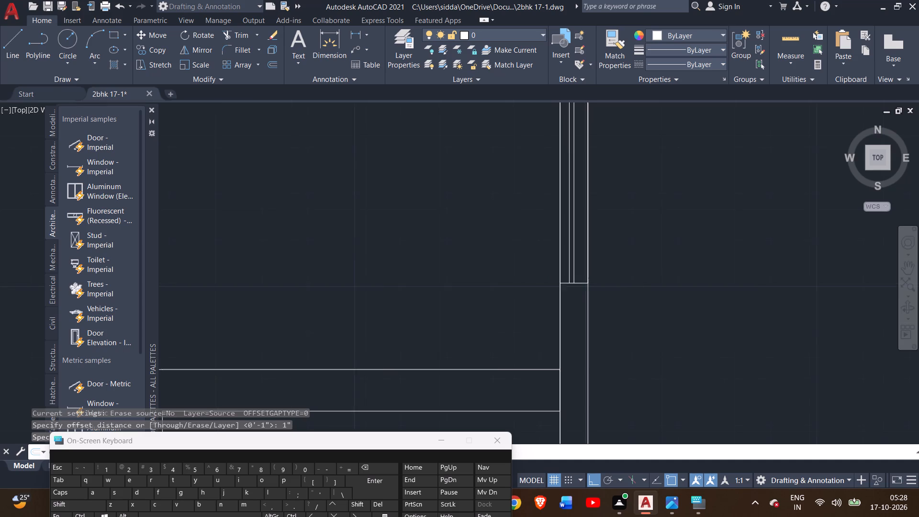
right_click(497, 268)
click(512, 276)
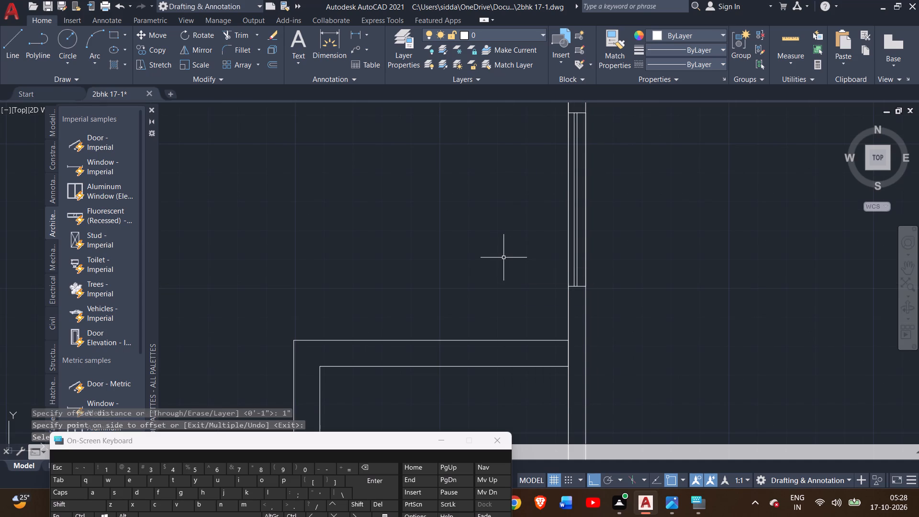
Draw the outline of a 4' window opening across the left outer wall, below the left wardrobe's corner and opposite the gap in the room's inner wall.
scroll(504, 257, down, 2)
middle_click(581, 174)
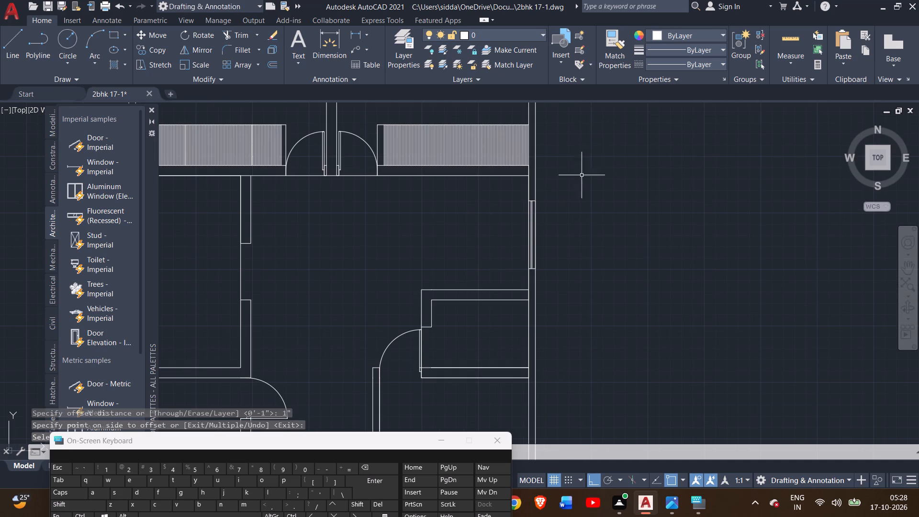
scroll(591, 185, down, 1)
middle_drag(590, 197, 659, 155)
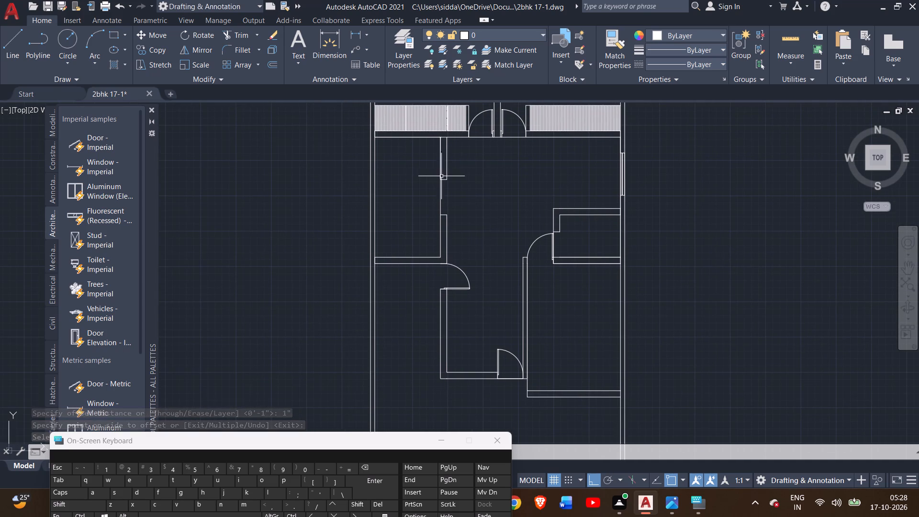
scroll(392, 193, up, 1)
scroll(392, 193, down, 1)
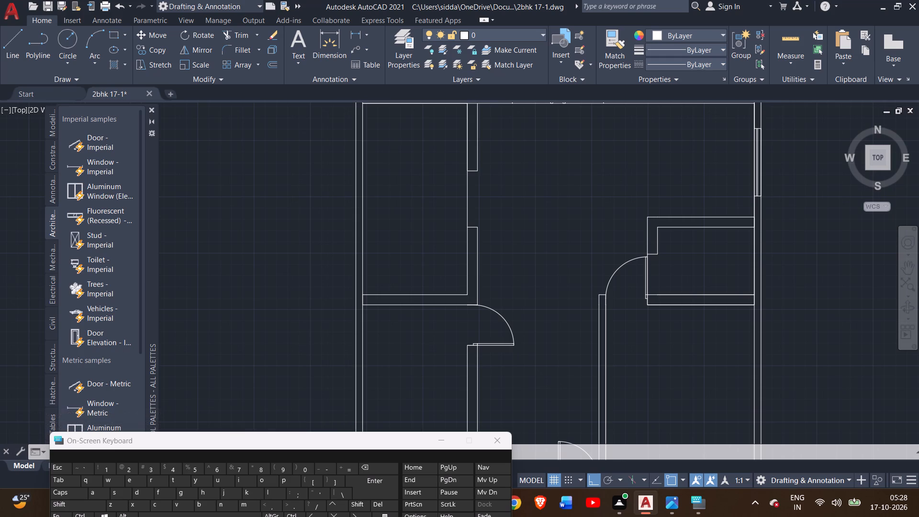
click(14, 40)
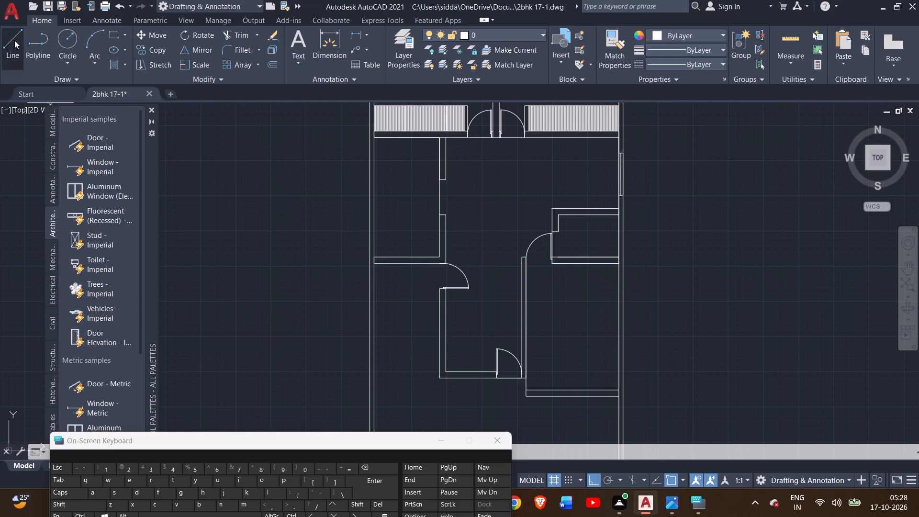
click(375, 137)
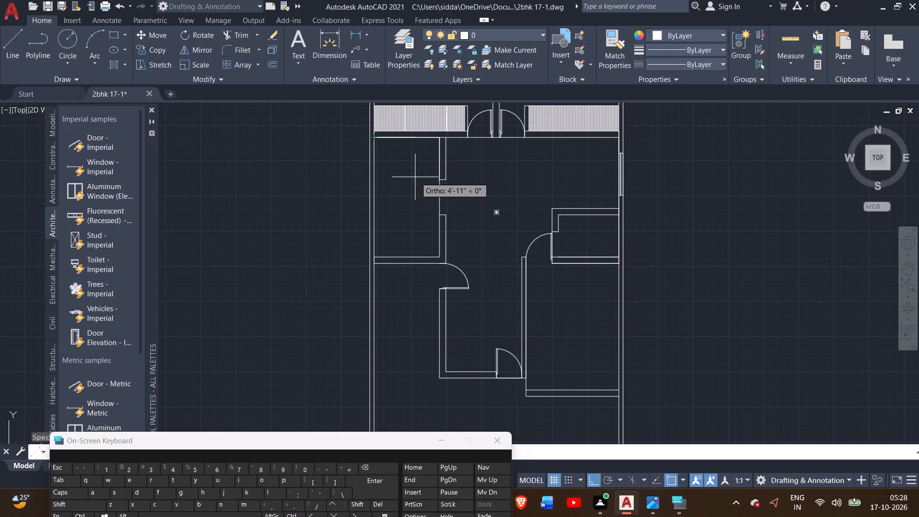
double_click(373, 180)
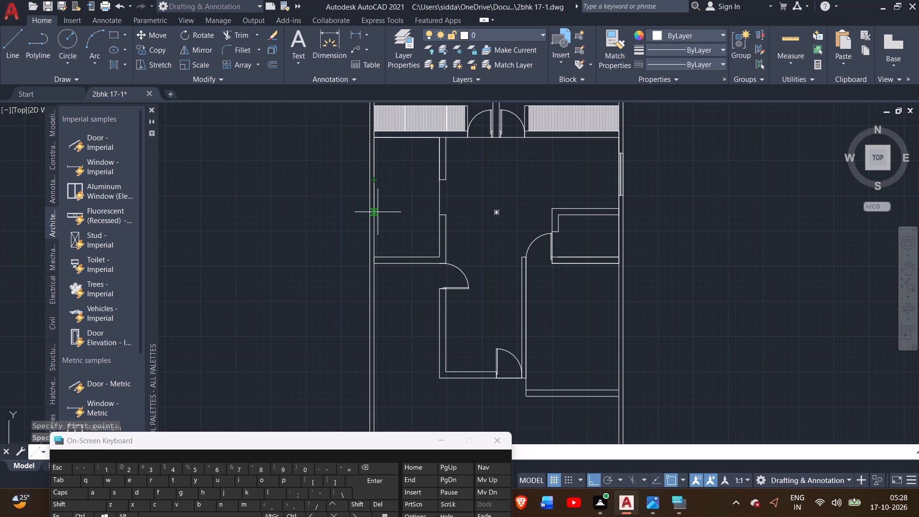
scroll(378, 214, up, 1)
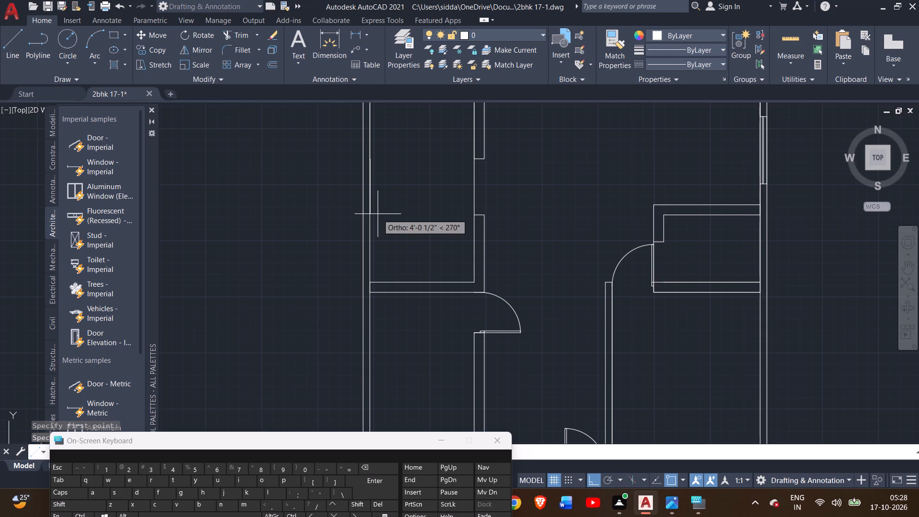
key(4)
key(apostrophe)
key(Return)
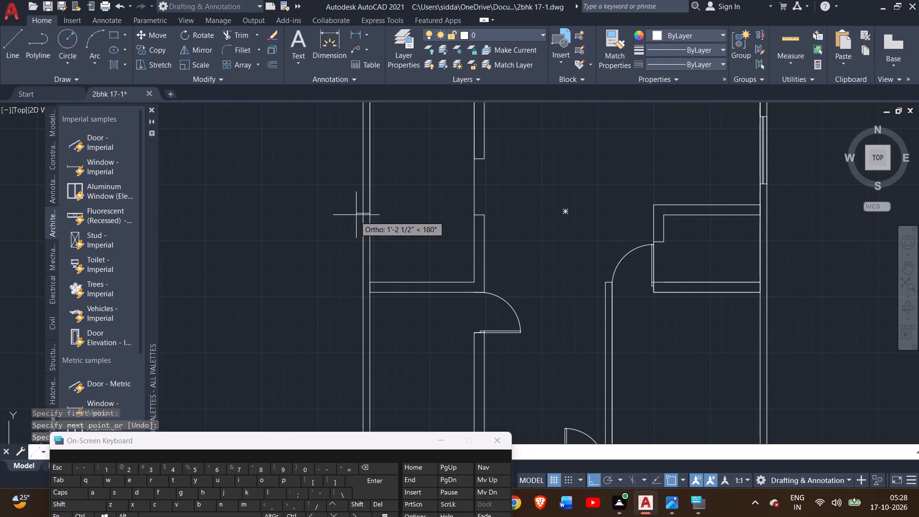
click(358, 213)
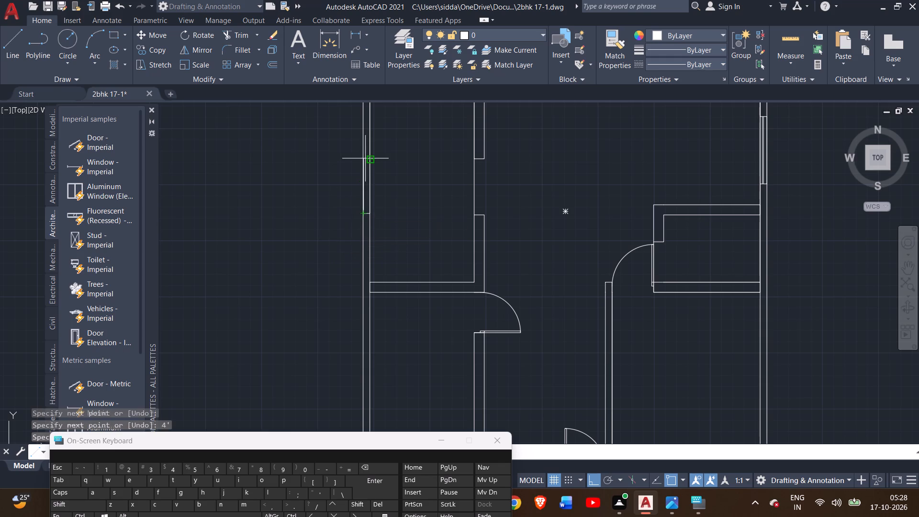
scroll(365, 158, up, 2)
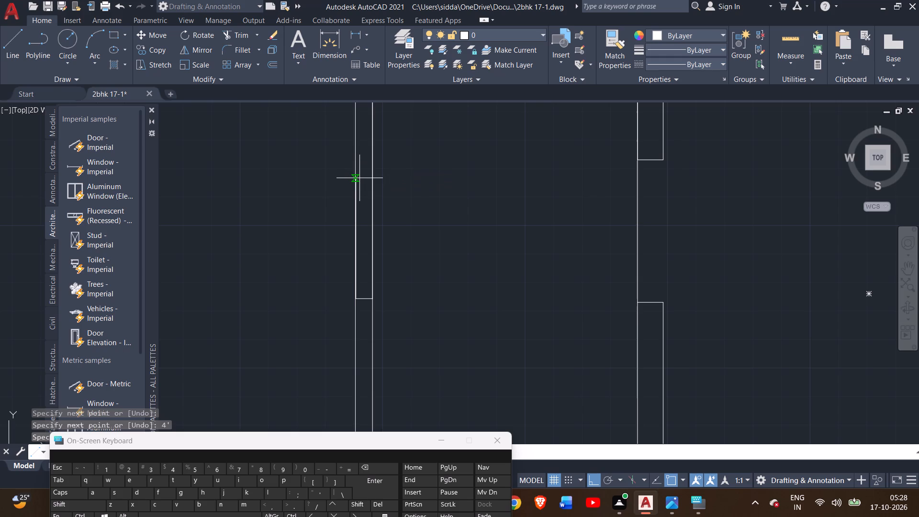
key(4)
key(apostrophe)
key(Return)
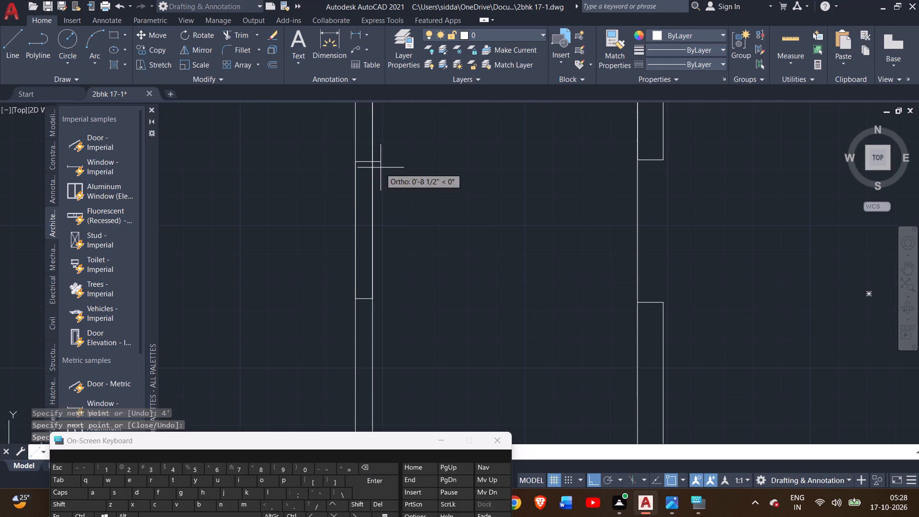
scroll(370, 163, up, 1)
click(370, 163)
right_click(370, 163)
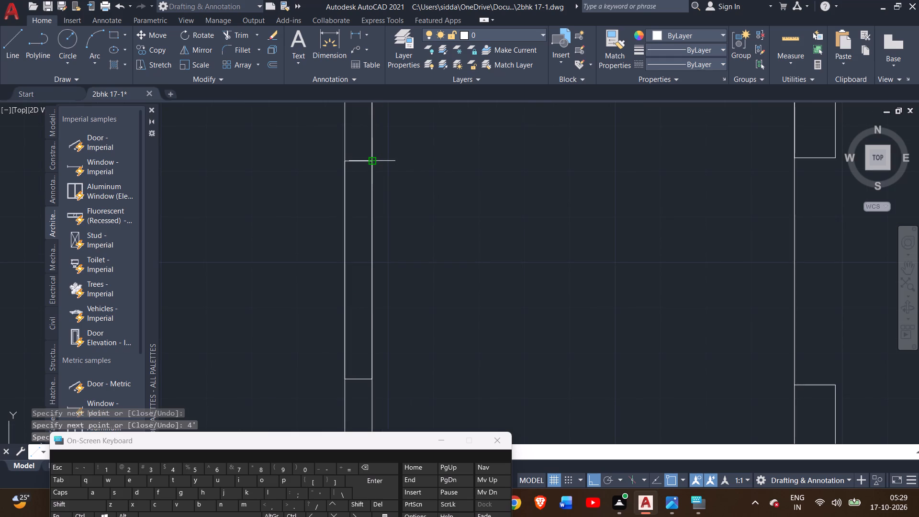
click(401, 172)
Draw a centre line along the new 4' window opening, joining the midpoints of its two end lines.
scroll(397, 207, down, 2)
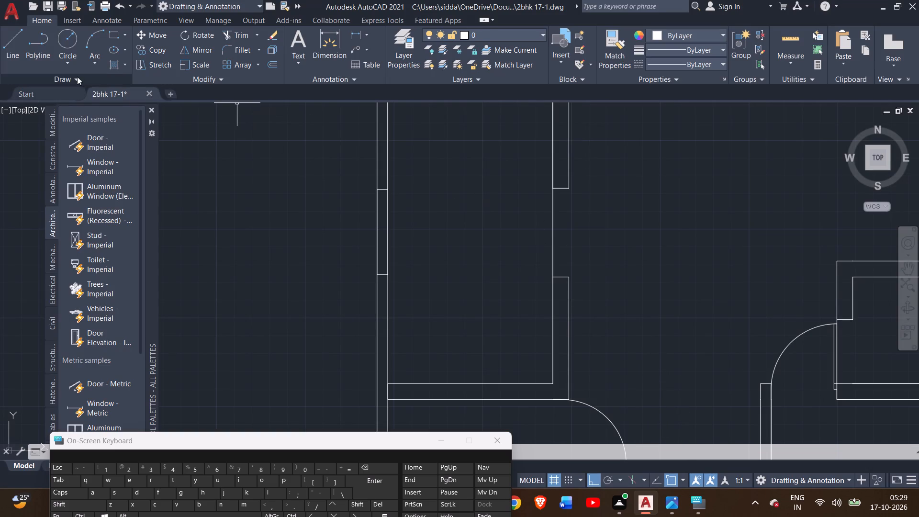
click(11, 46)
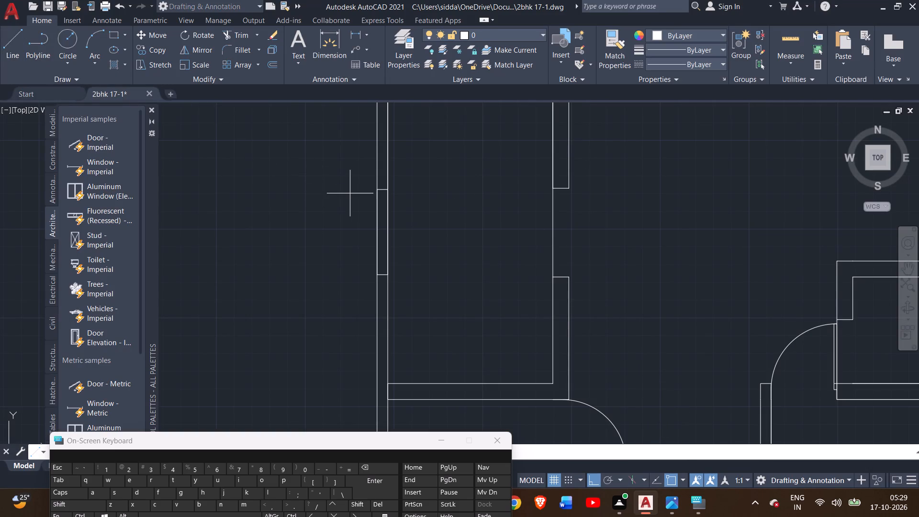
scroll(350, 193, up, 1)
click(399, 185)
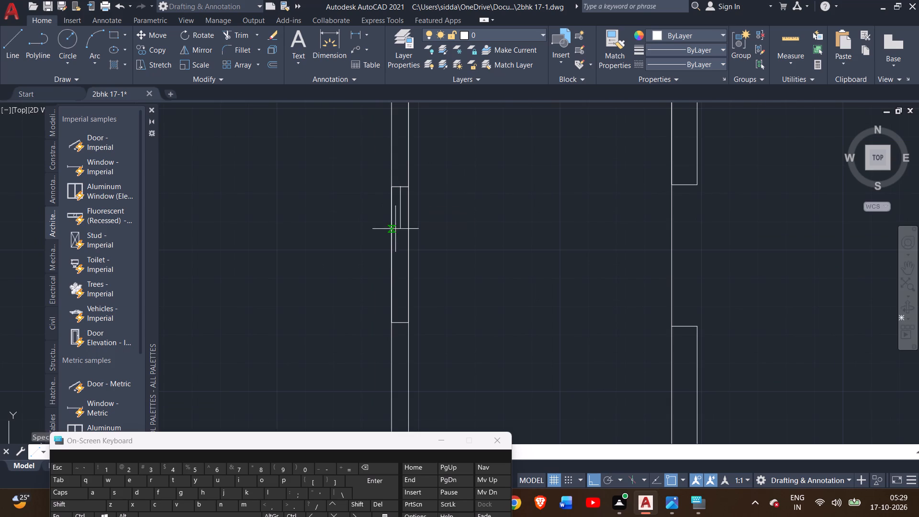
click(402, 322)
right_click(416, 292)
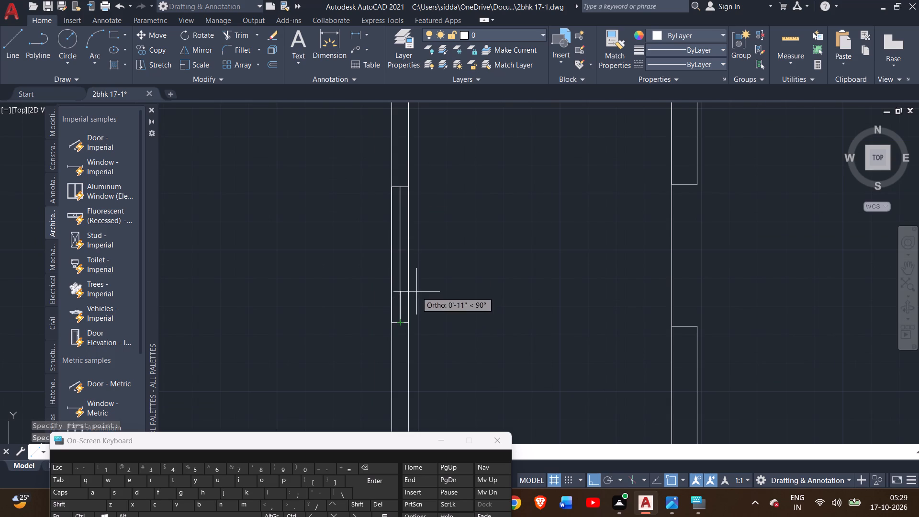
click(439, 300)
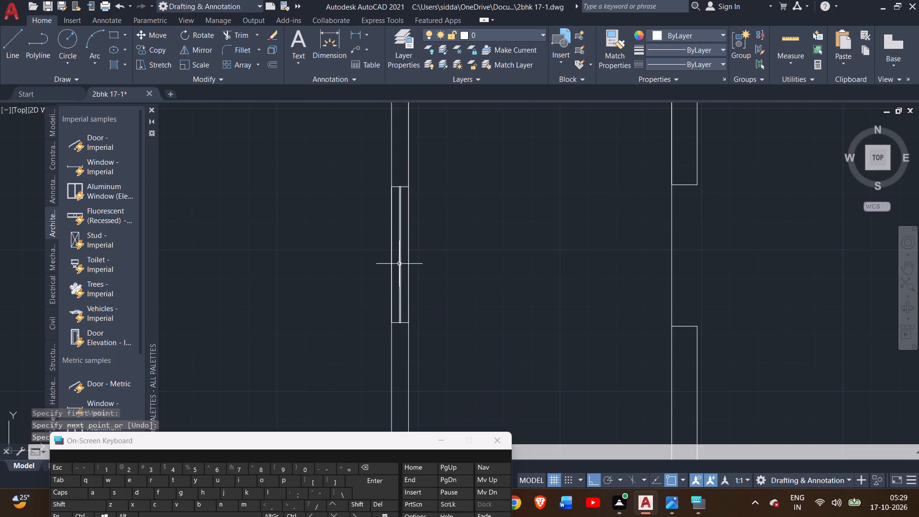
Offset the centre line of the left outer wall's 4' window by 1" towards the outside of the house.
click(399, 260)
scroll(399, 260, up, 2)
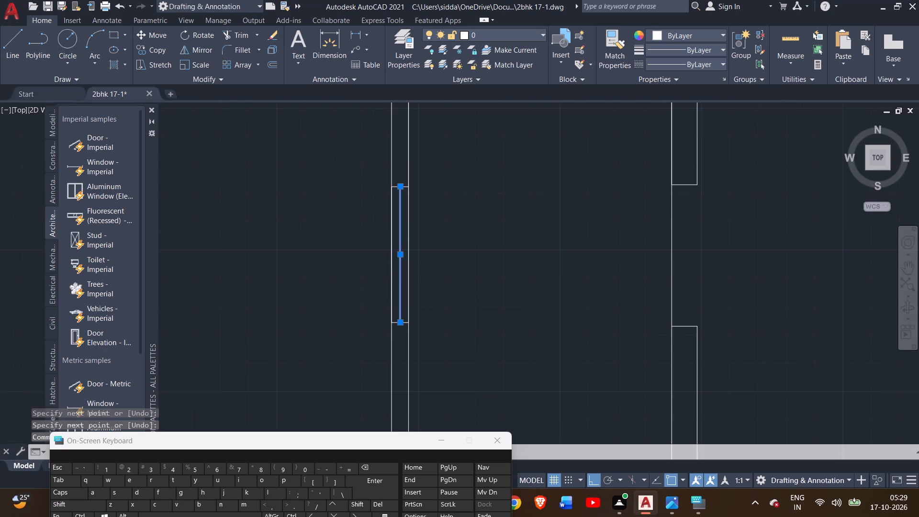
scroll(399, 260, up, 1)
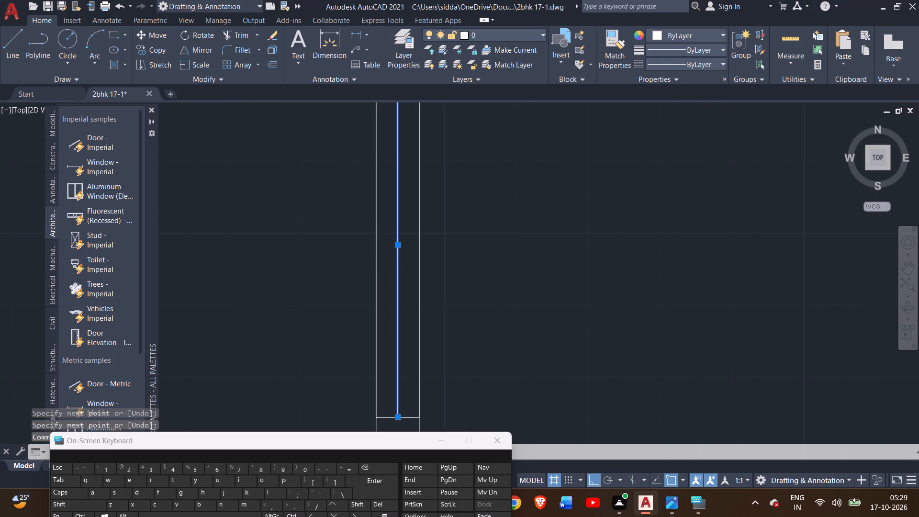
text(off)
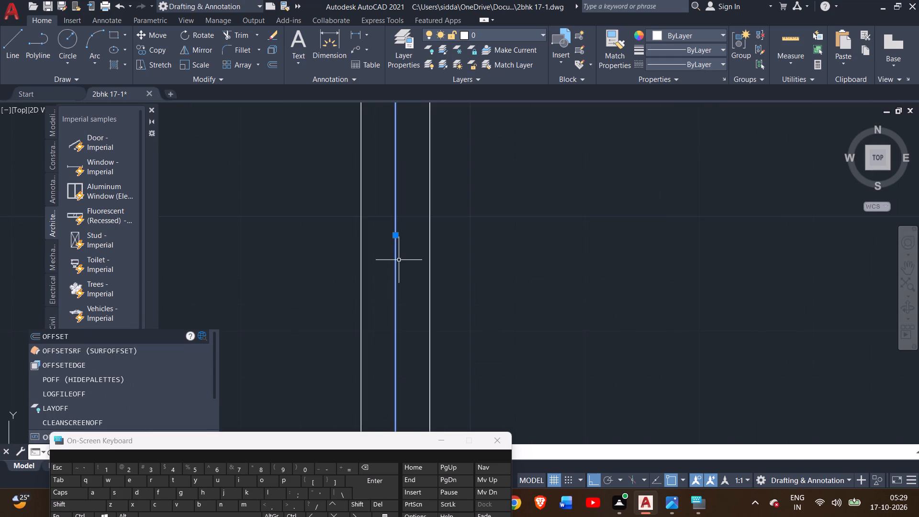
key(Return)
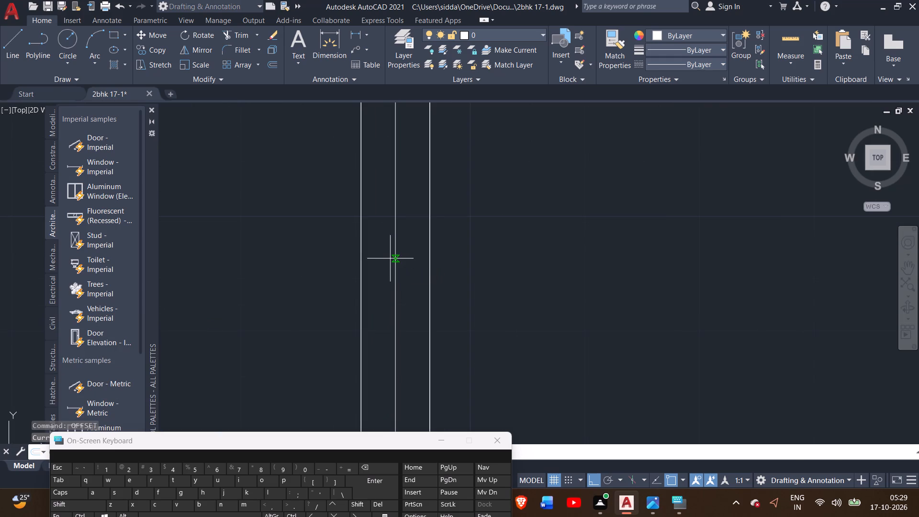
key(1)
key(shift+quotedbl)
key(Return)
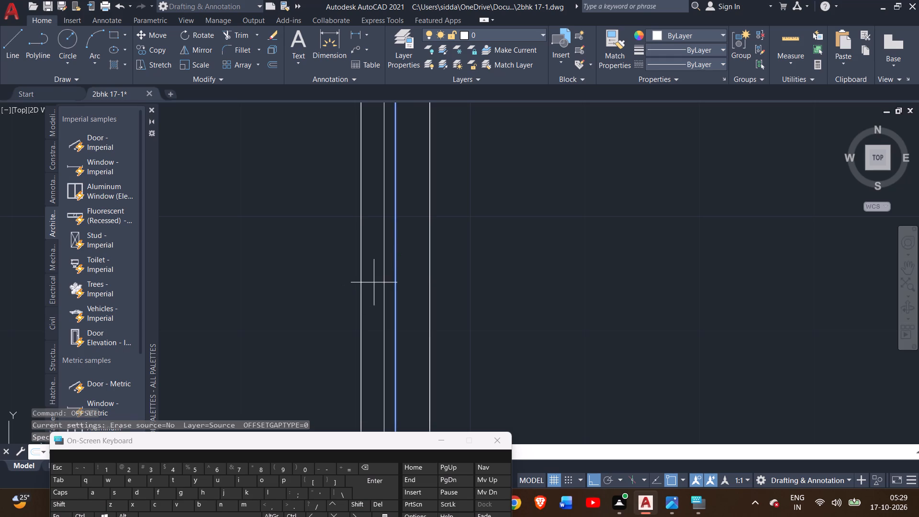
double_click(377, 281)
scroll(377, 281, down, 3)
right_click(434, 239)
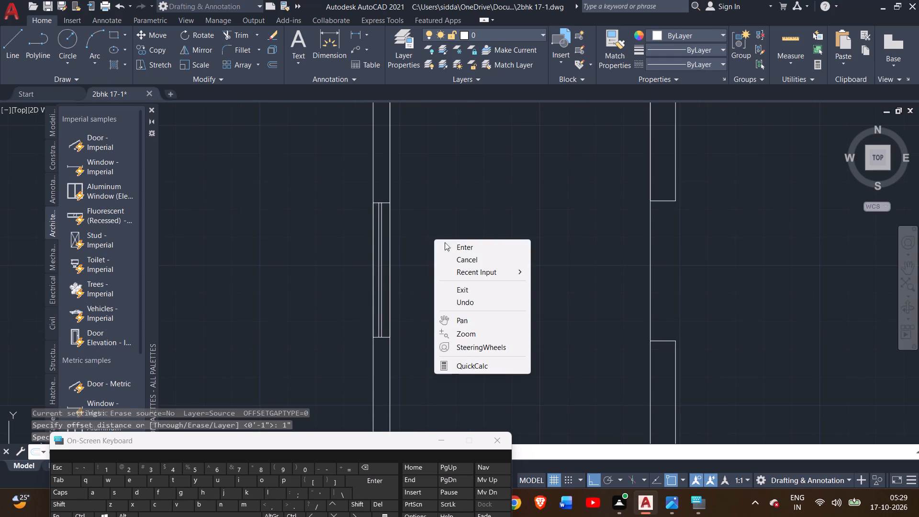
click(455, 247)
scroll(455, 247, down, 3)
middle_drag(455, 247, 443, 246)
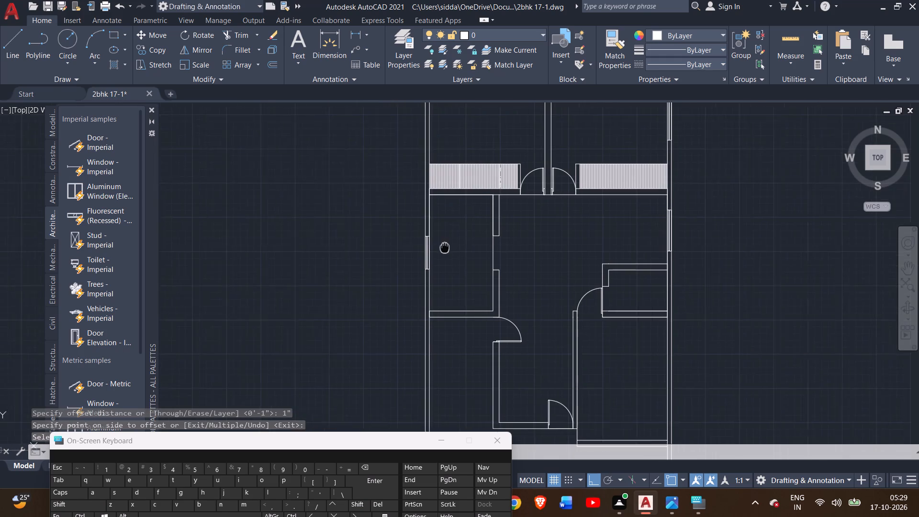
Draw a line from the inner wall's end at the lower-left door, down its outer face and across the wall, to start a window opening.
middle_drag(443, 246, 408, 214)
scroll(414, 219, up, 1)
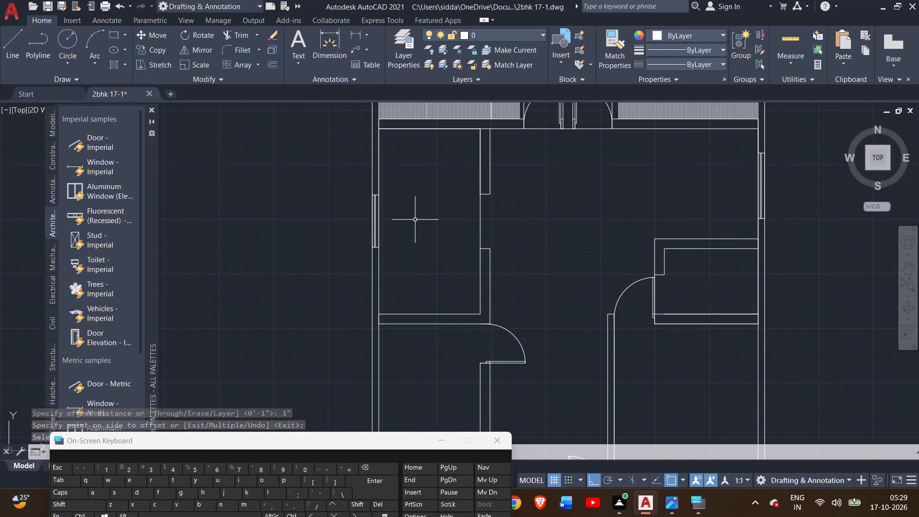
scroll(415, 220, up, 1)
scroll(442, 236, down, 2)
middle_drag(443, 235, 430, 223)
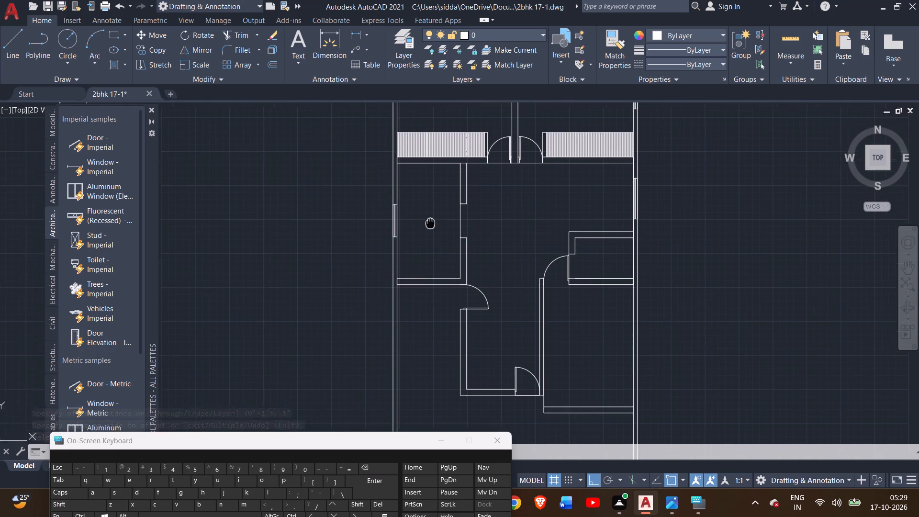
middle_drag(430, 223, 425, 175)
middle_drag(441, 303, 421, 266)
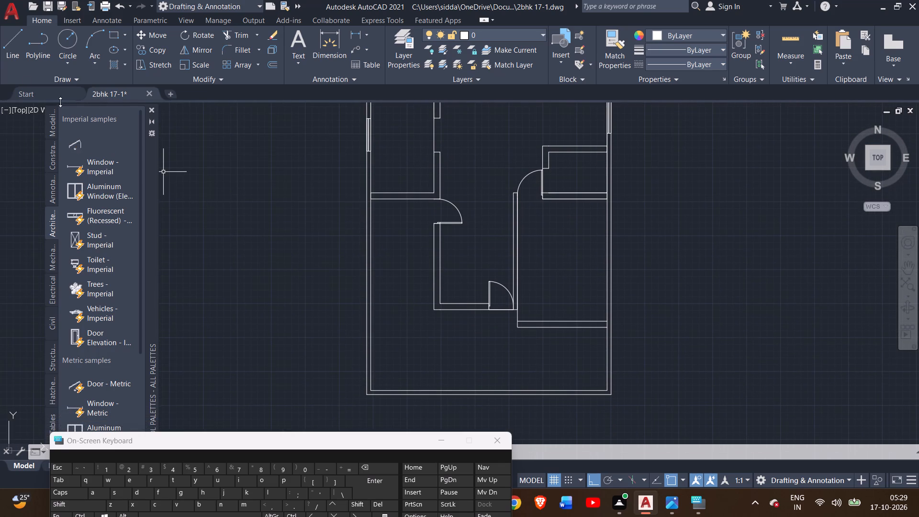
click(6, 53)
scroll(417, 216, up, 1)
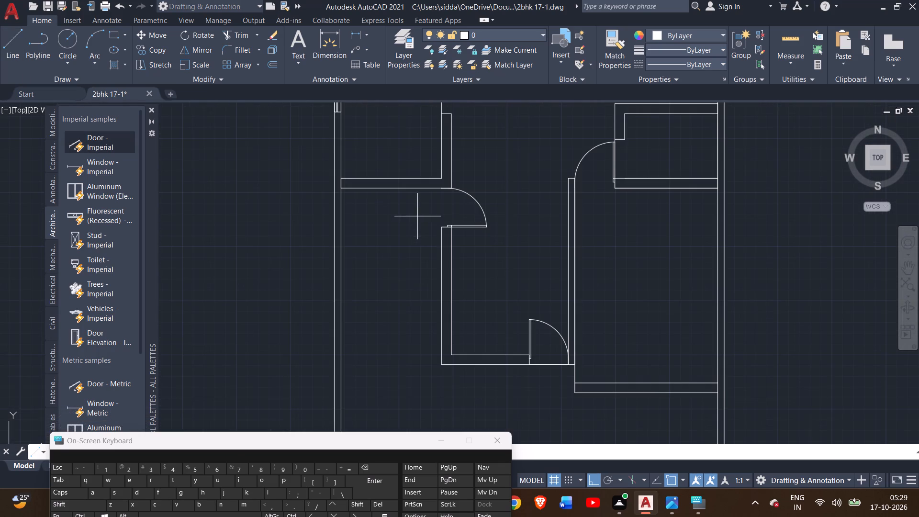
middle_drag(421, 225, 365, 149)
scroll(405, 160, up, 3)
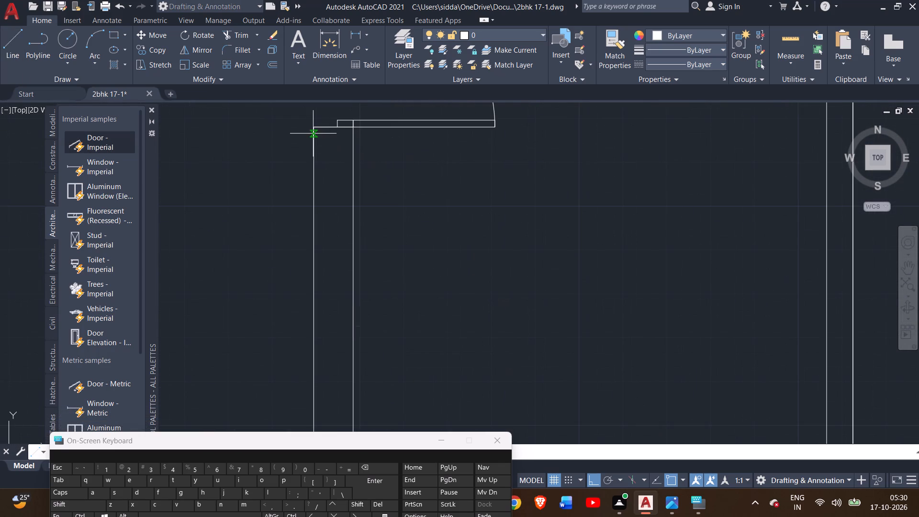
click(313, 130)
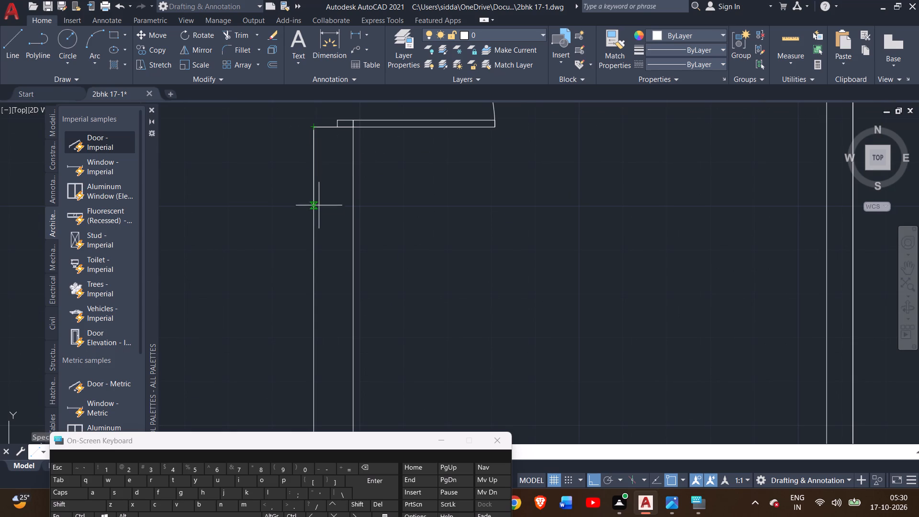
click(314, 219)
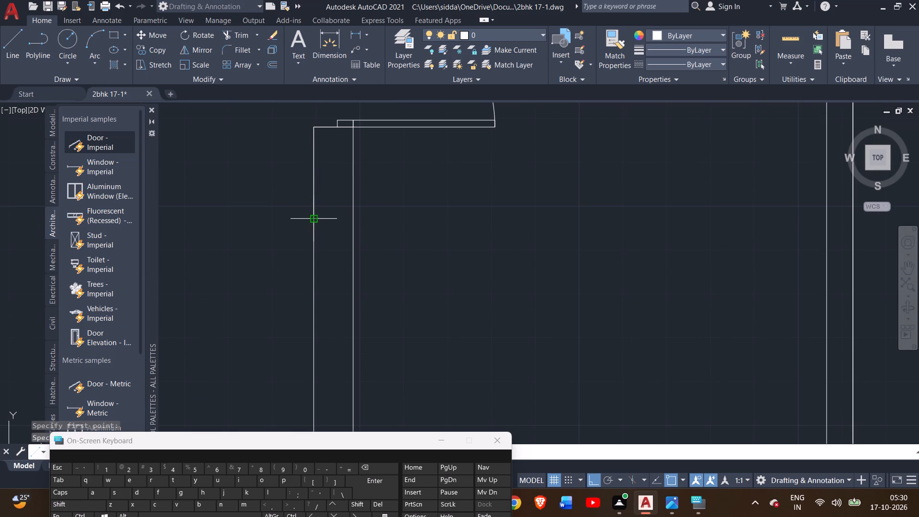
scroll(300, 279, down, 1)
middle_drag(300, 279, 293, 206)
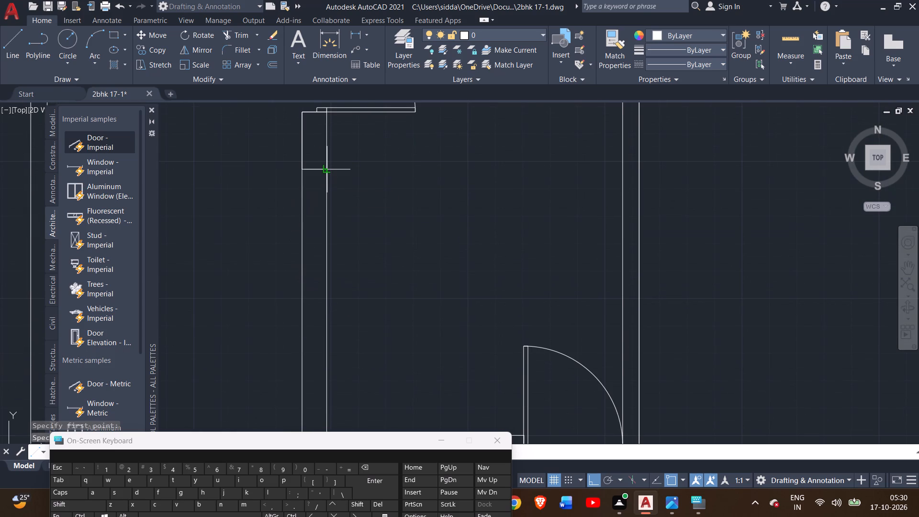
click(326, 166)
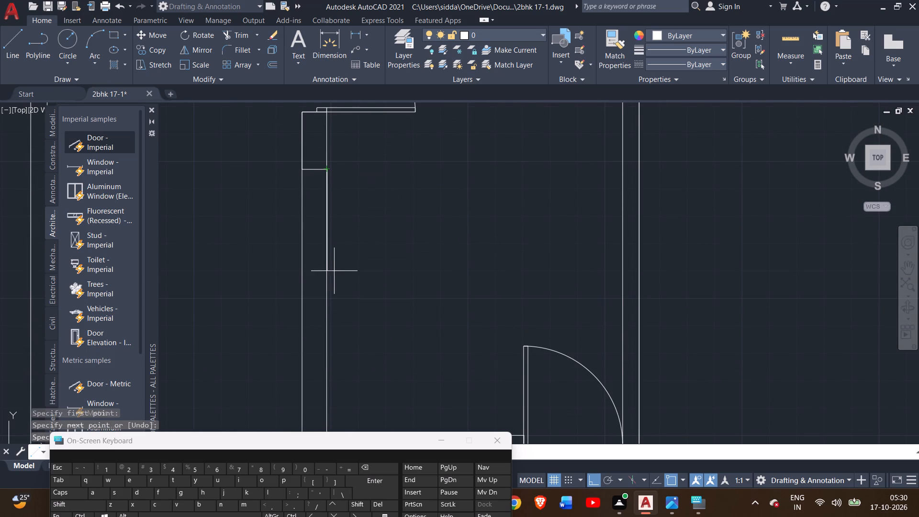
Continue the line 4' down the wall's inner face and back across its thickness to complete the window opening outline.
scroll(336, 272, down, 2)
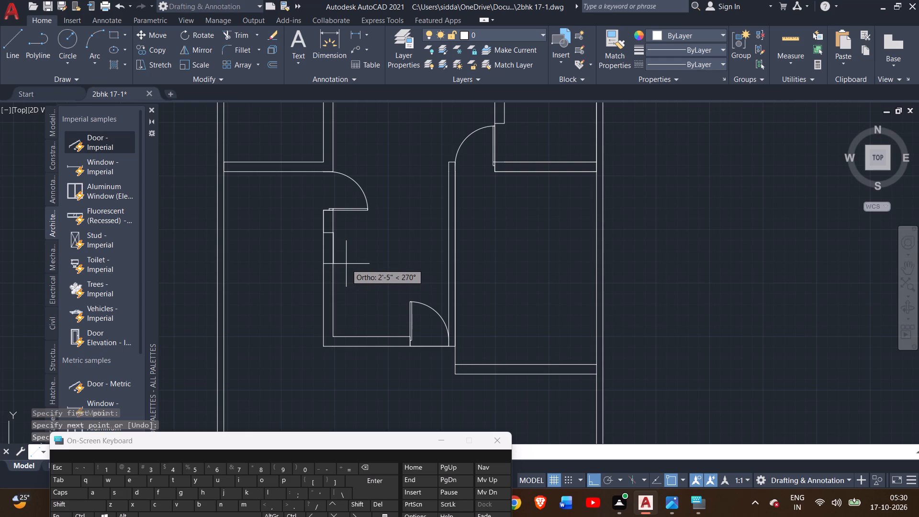
key(5)
text(';)
key(Return)
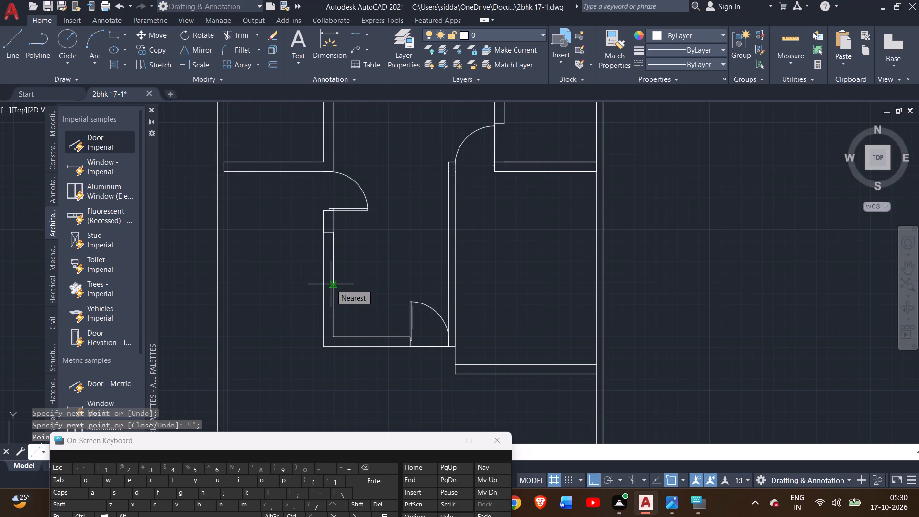
key(4)
text(;')
key(4)
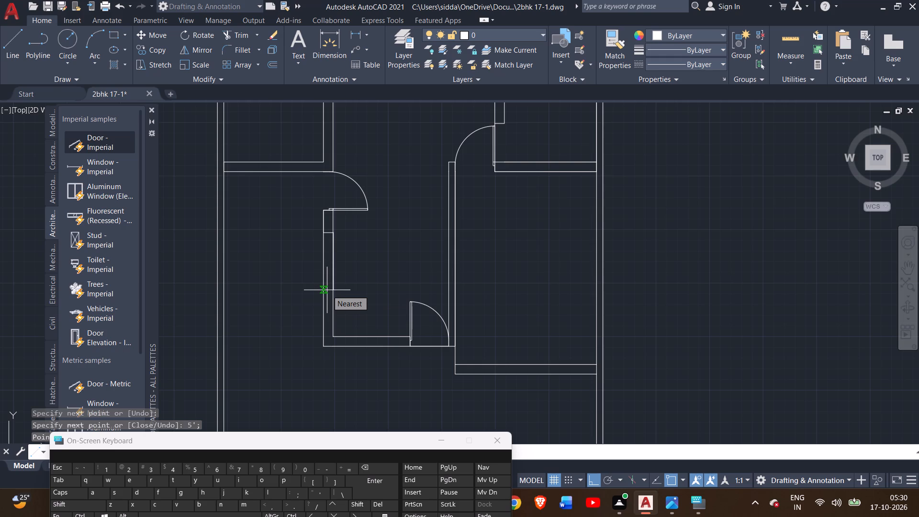
key(apostrophe)
key(Return)
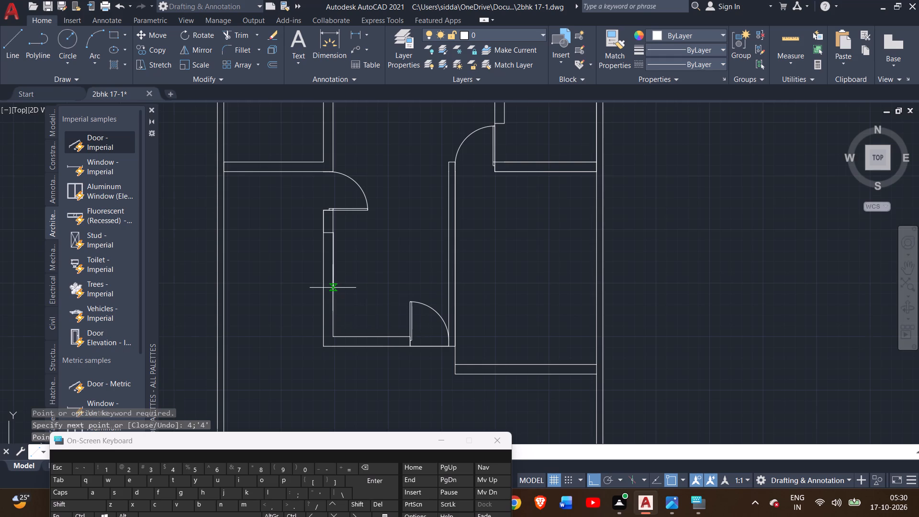
scroll(333, 288, up, 3)
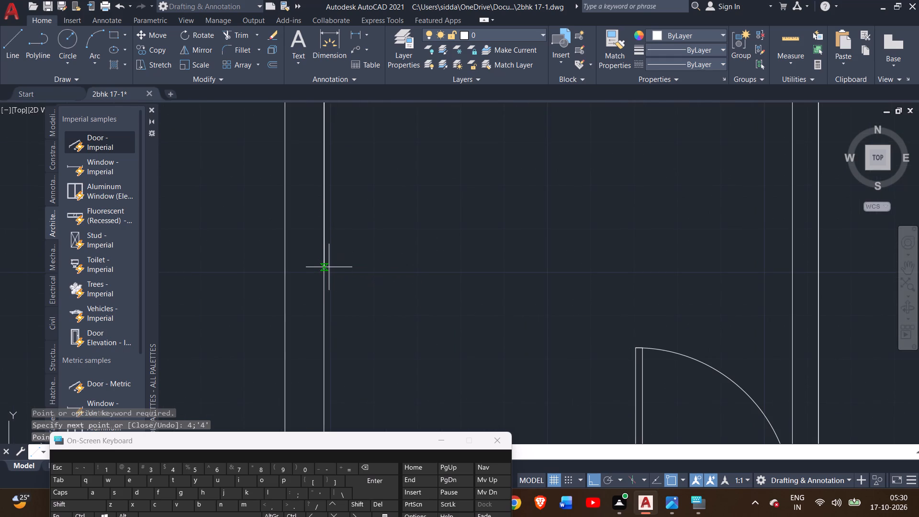
key(4)
key(apostrophe)
key(Return)
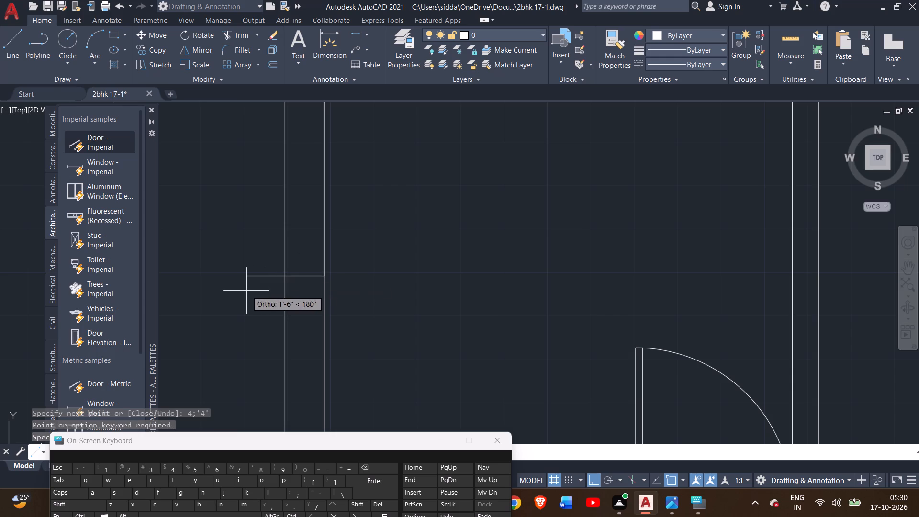
click(282, 277)
scroll(276, 230, down, 2)
middle_drag(275, 225, 276, 238)
right_click(269, 235)
click(288, 245)
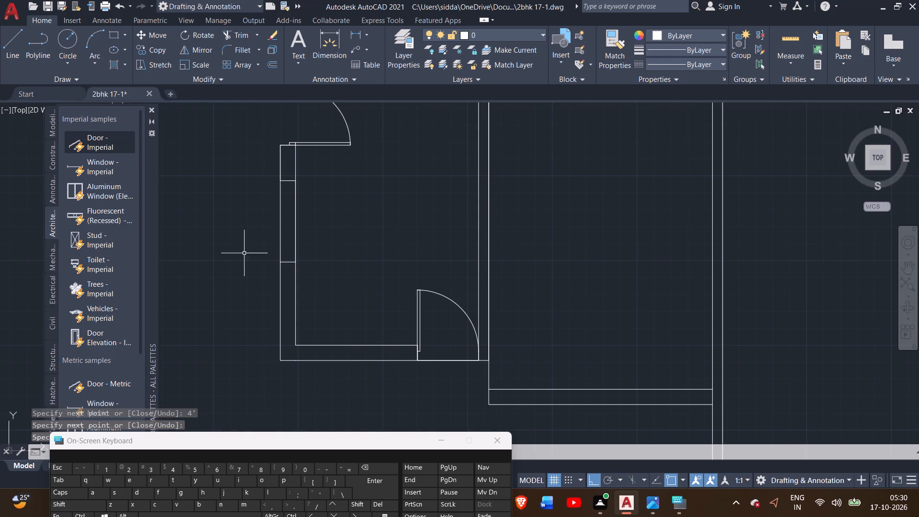
Draw a centre line along the new 4' inner-wall window opening, joining the midpoints of its two end lines.
click(13, 48)
scroll(284, 197, up, 2)
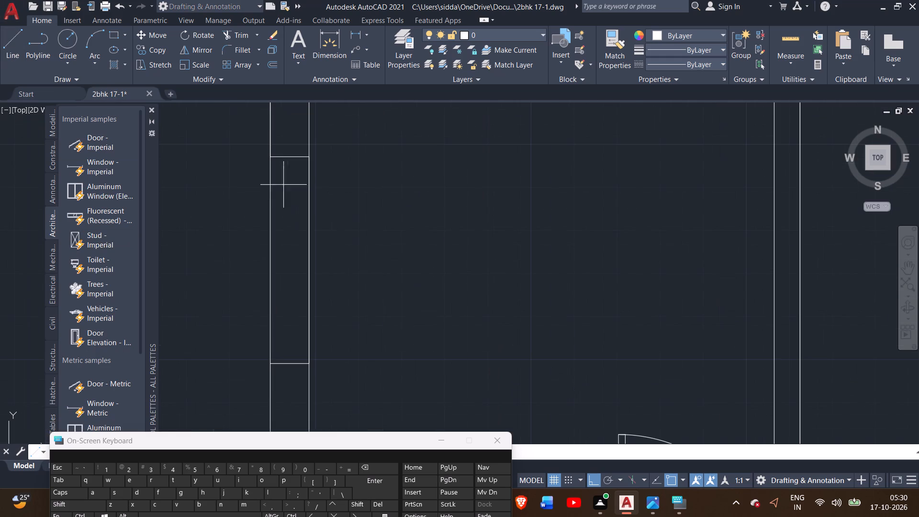
double_click(287, 159)
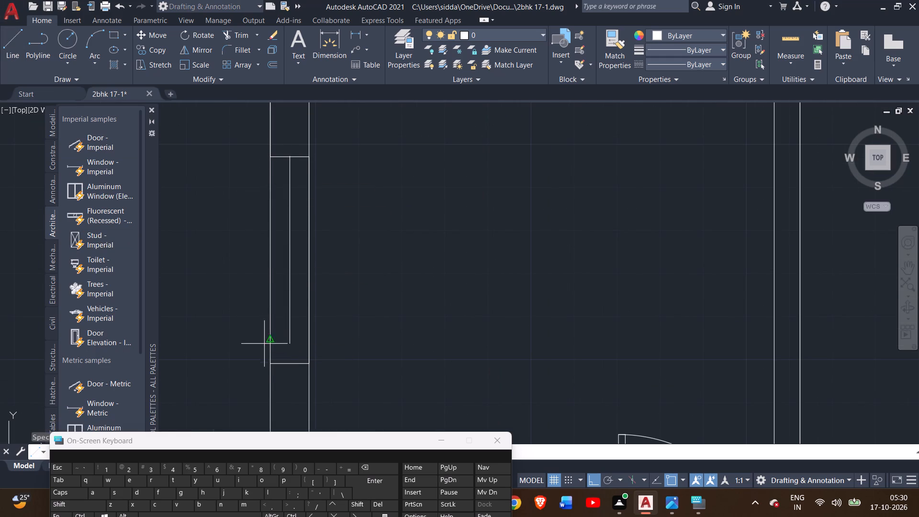
click(289, 361)
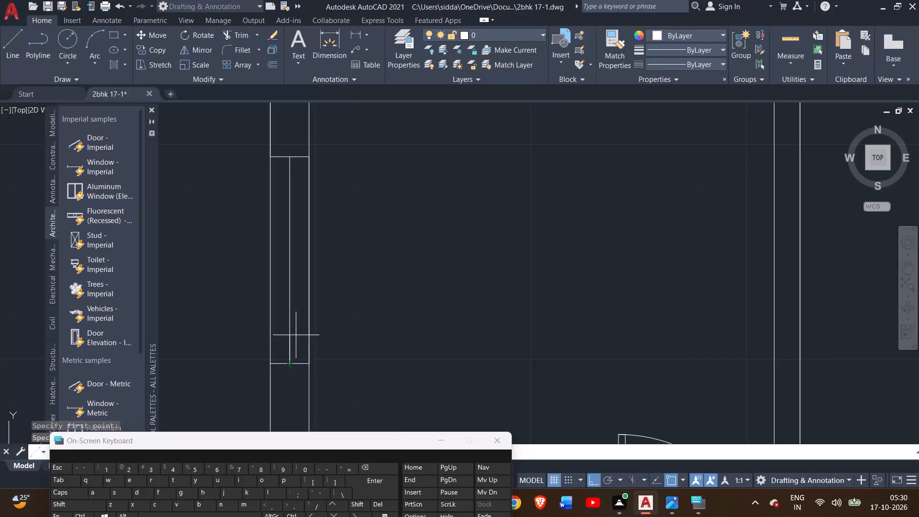
right_click(296, 335)
click(313, 345)
Offset the centre line of the inner wall's 4' window by 1" towards the left outer wall.
click(289, 254)
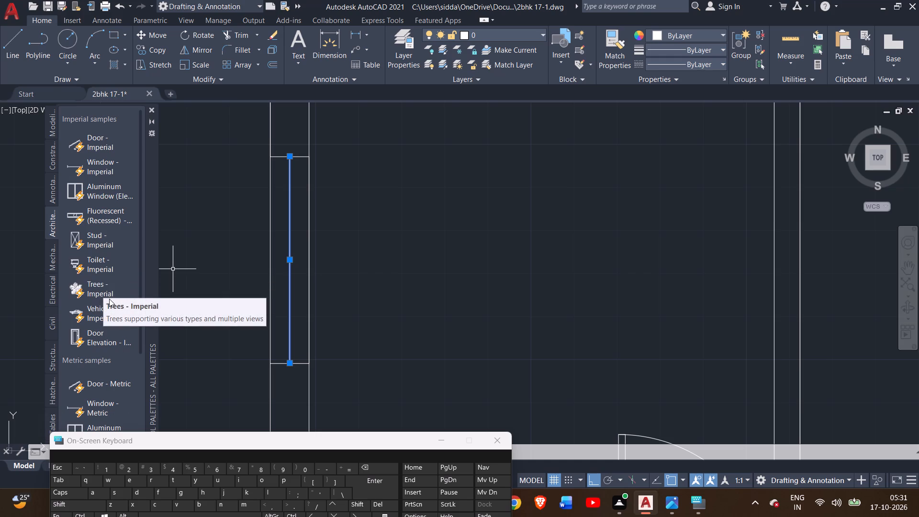
key(o)
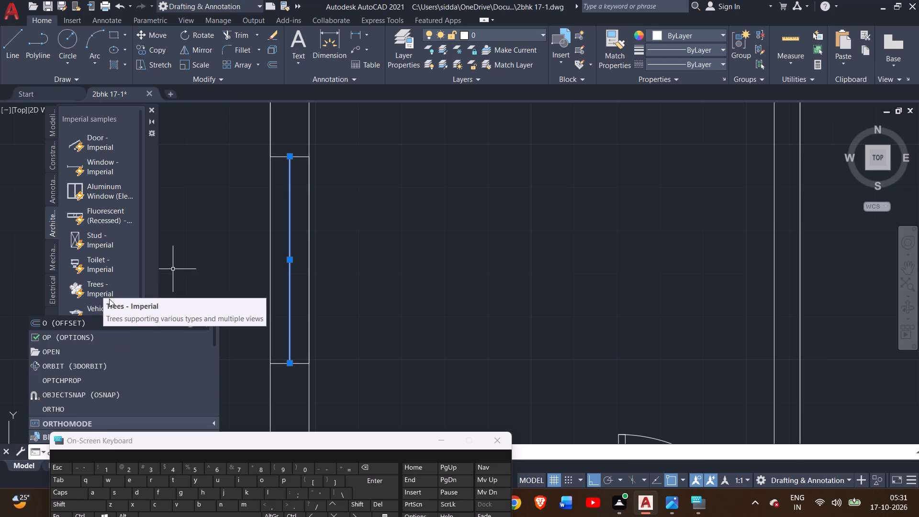
text(ff)
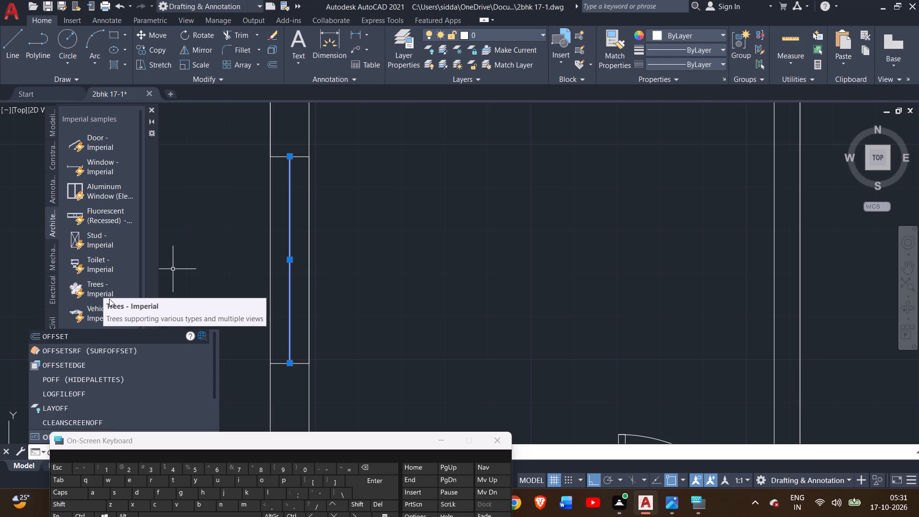
key(Return)
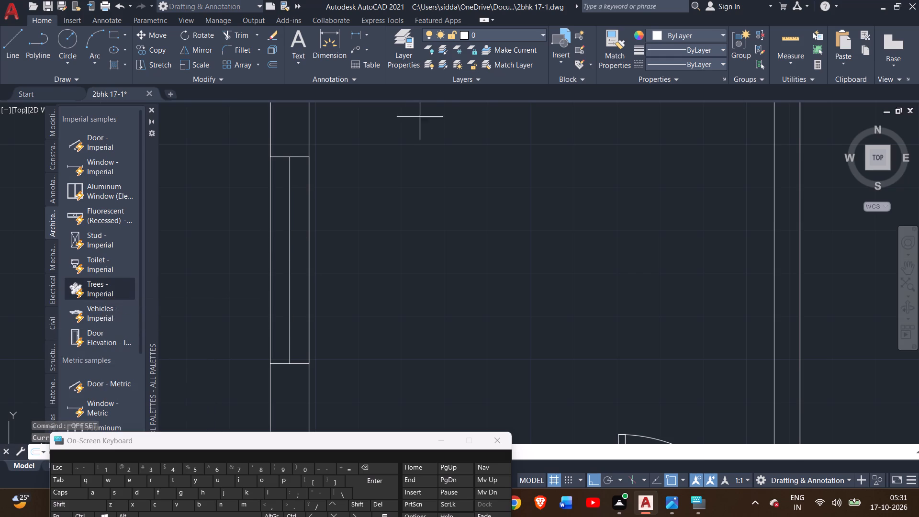
middle_drag(465, 145, 448, 119)
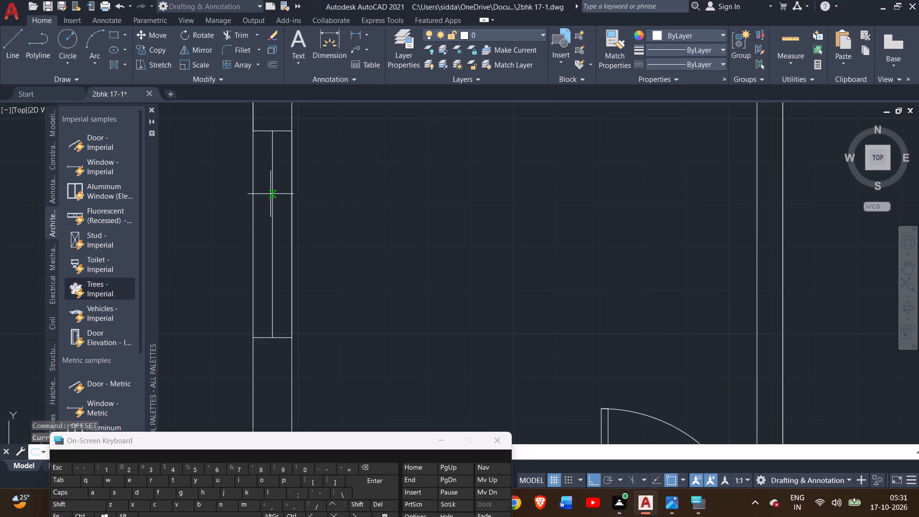
key(1)
key(shift+quotedbl)
key(Return)
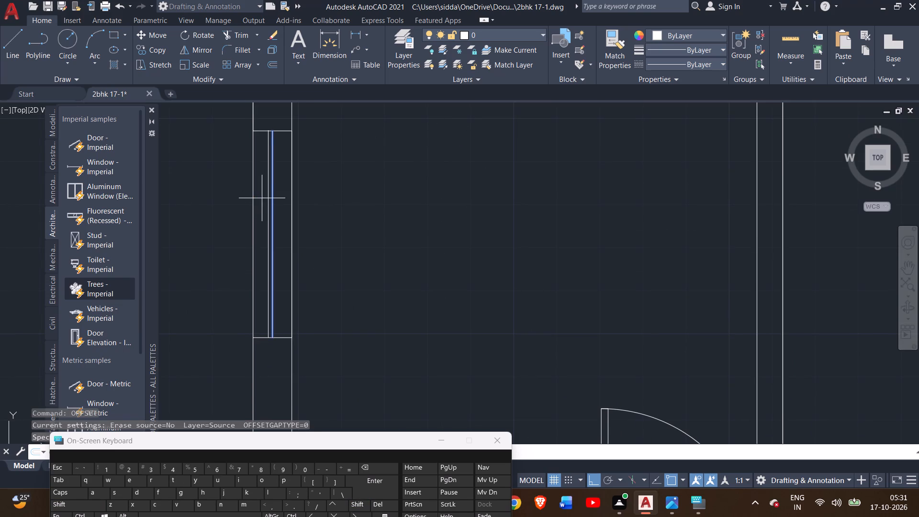
click(262, 198)
Examine the windows, doors and wardrobes across the whole plan, including the upper rooms.
scroll(374, 173, down, 3)
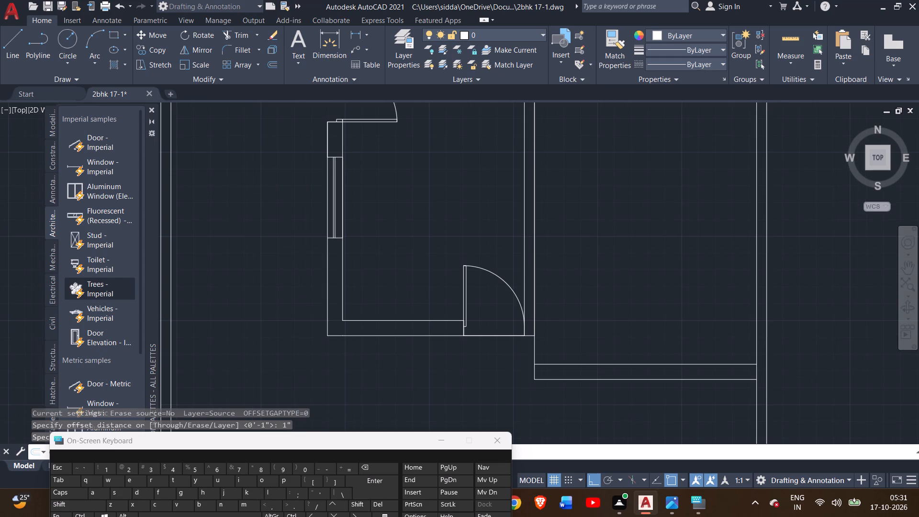
scroll(378, 171, down, 2)
middle_drag(380, 170, 326, 243)
middle_drag(383, 172, 345, 216)
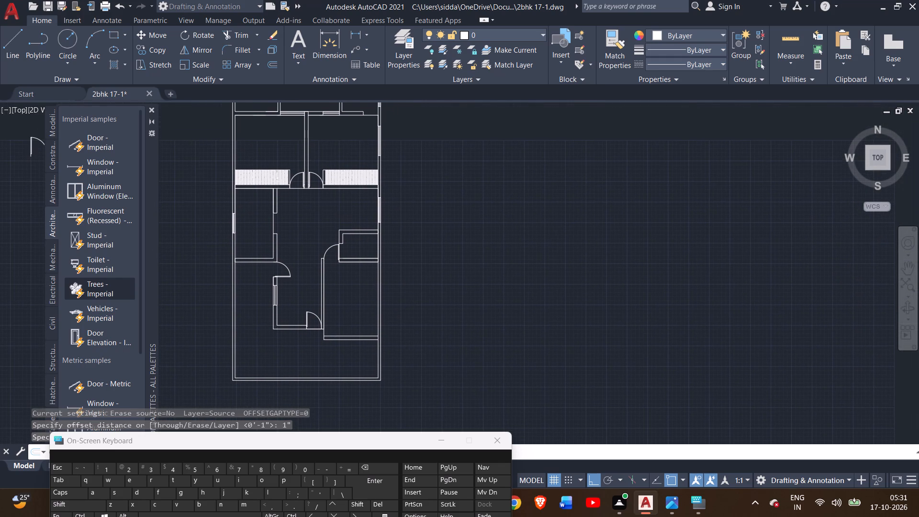
middle_drag(307, 218, 295, 271)
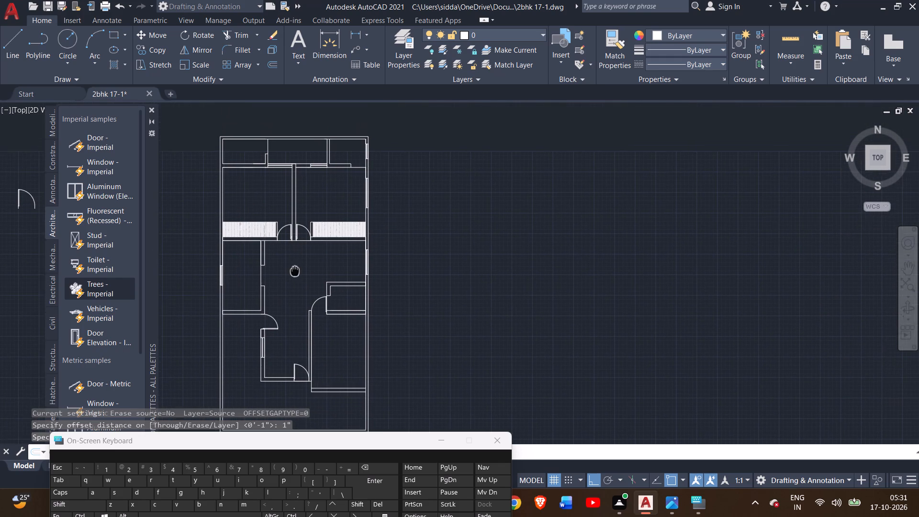
middle_drag(295, 271, 296, 271)
scroll(289, 156, up, 4)
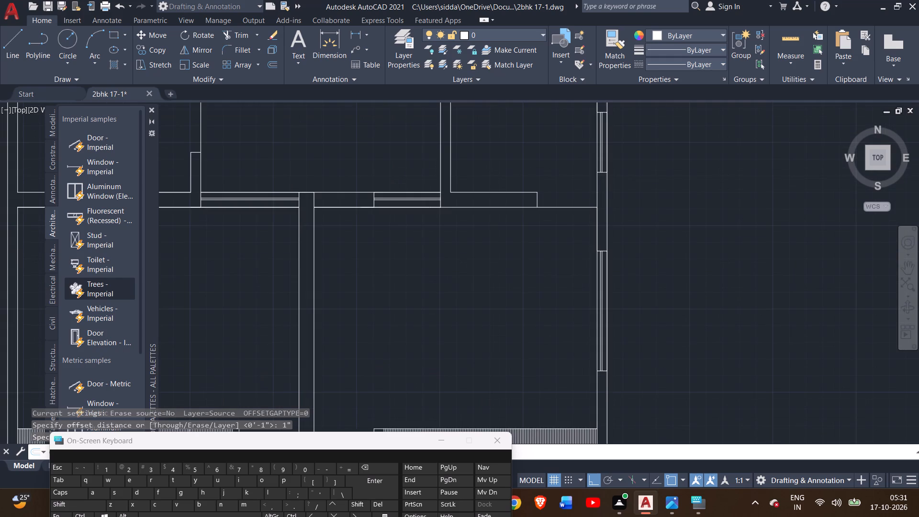
scroll(289, 156, down, 2)
scroll(371, 178, down, 2)
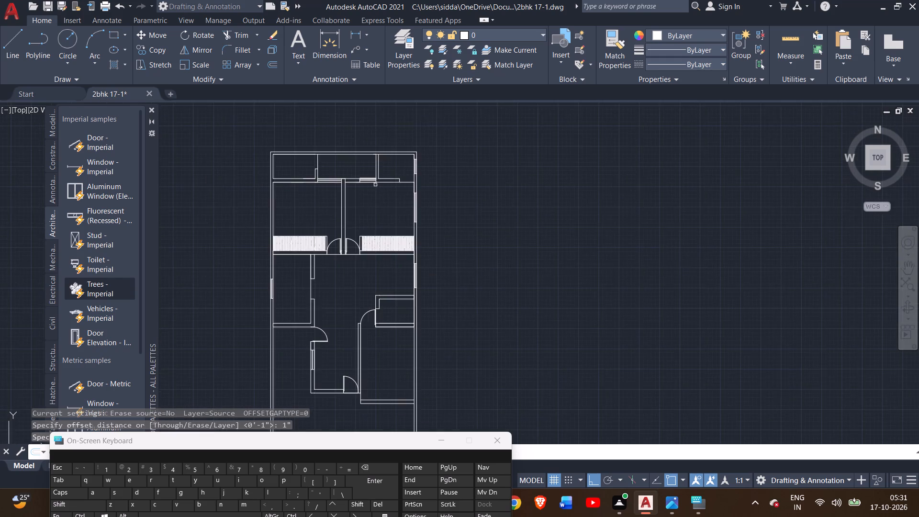
scroll(378, 187, up, 3)
middle_drag(386, 192, 379, 101)
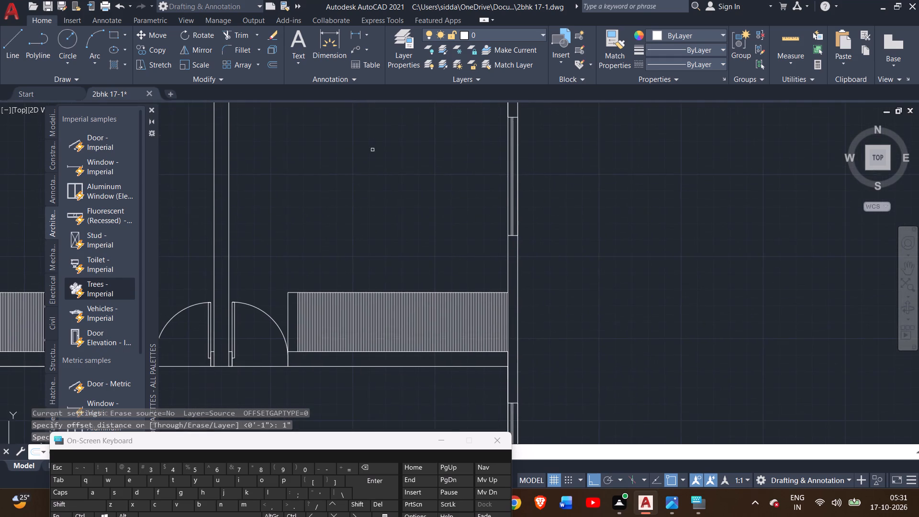
Draw a line from the wall corner beside the bottom inner door up the wall face, 5' further, and across the wall thickness.
scroll(357, 190, down, 2)
middle_drag(357, 190, 364, 149)
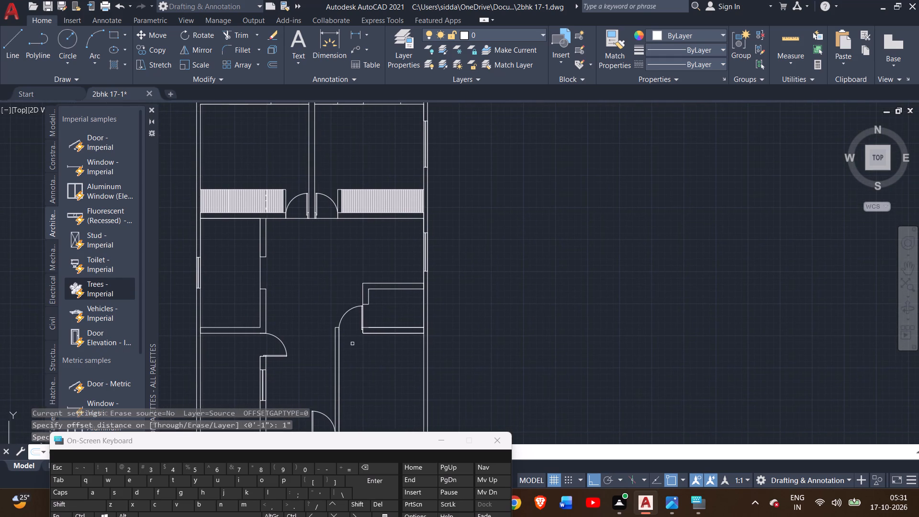
middle_drag(389, 421, 395, 354)
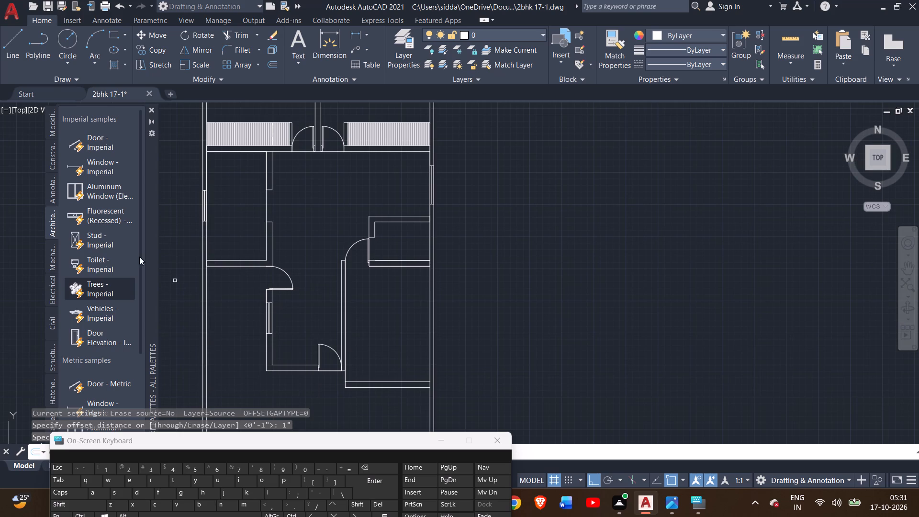
click(9, 35)
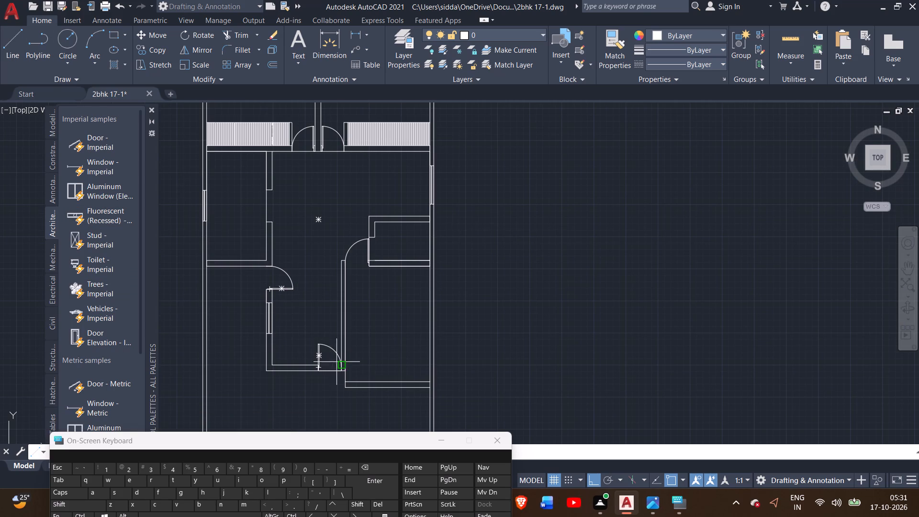
scroll(337, 362, up, 2)
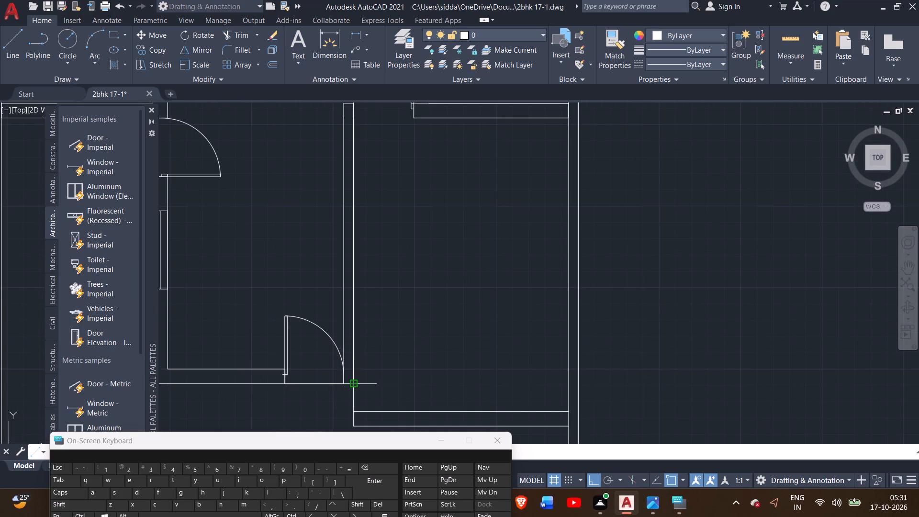
click(353, 386)
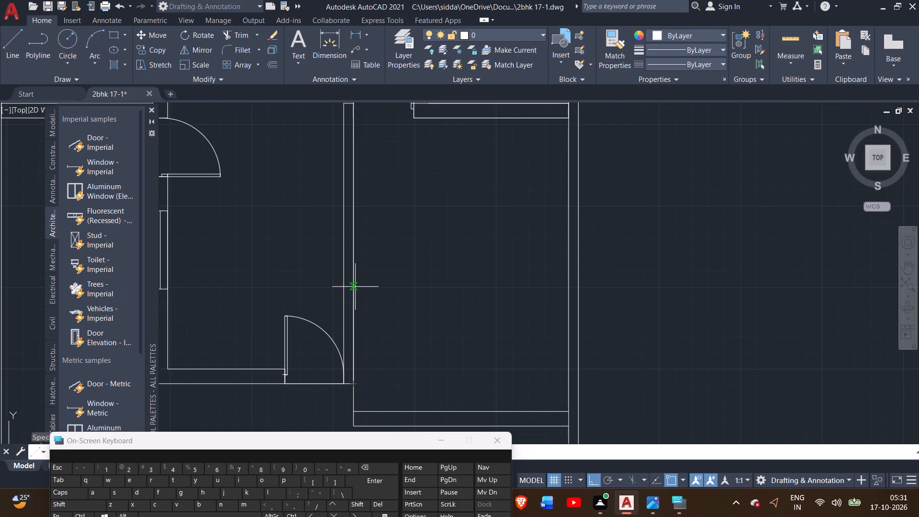
click(355, 287)
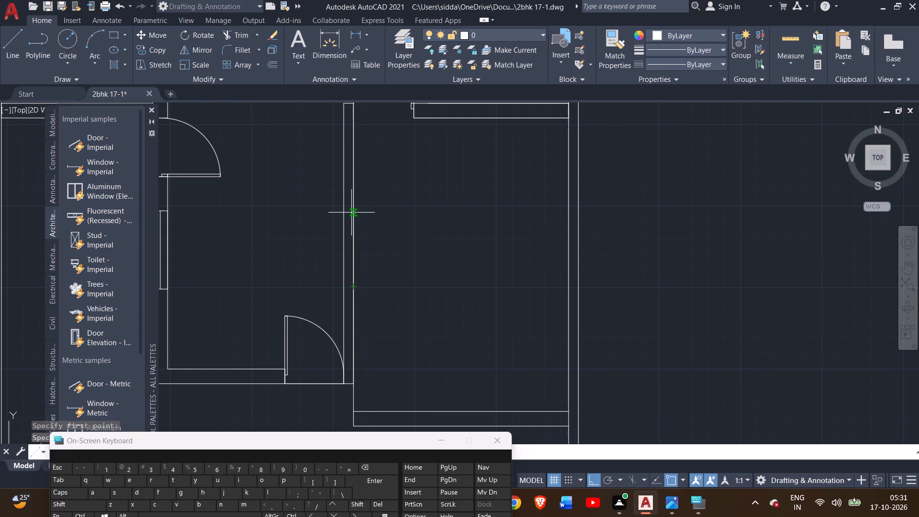
key(5)
key(apostrophe)
key(Return)
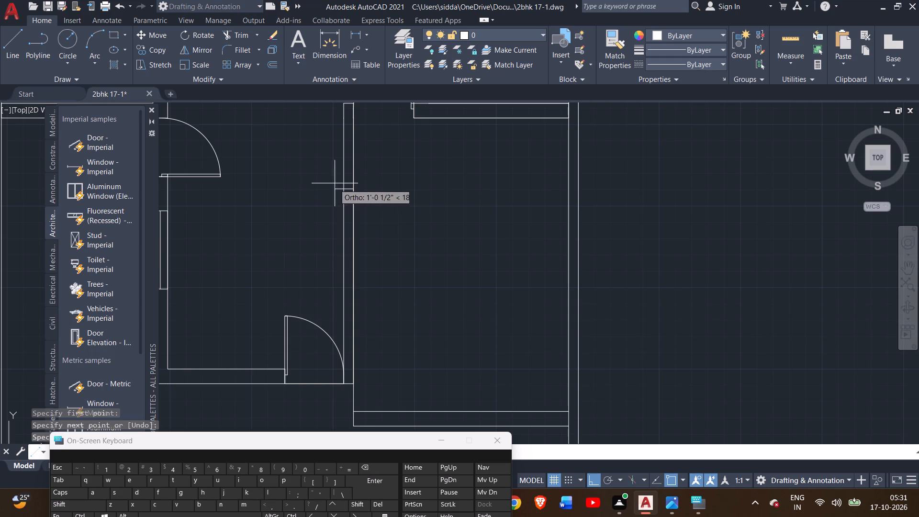
click(345, 185)
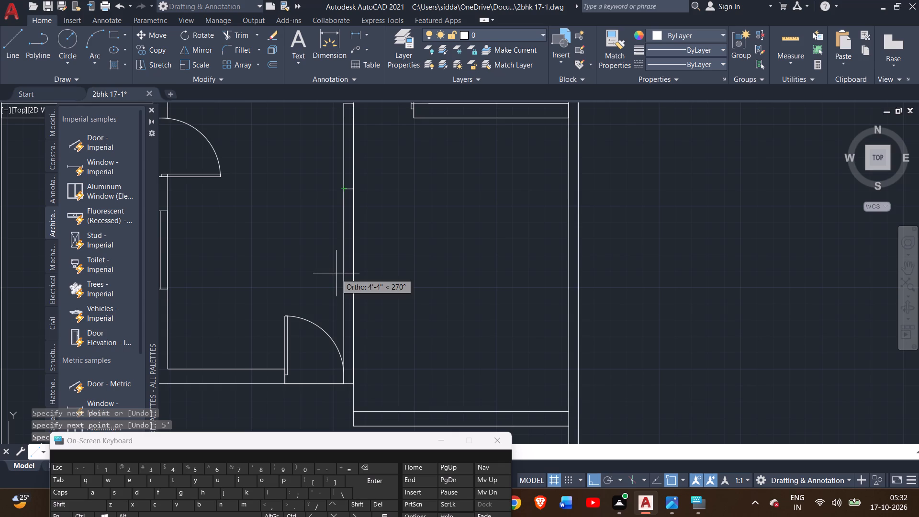
Continue the line 5' down the wall's other face and back across its thickness to complete the window opening outline.
key(5)
key(apostrophe)
key(Return)
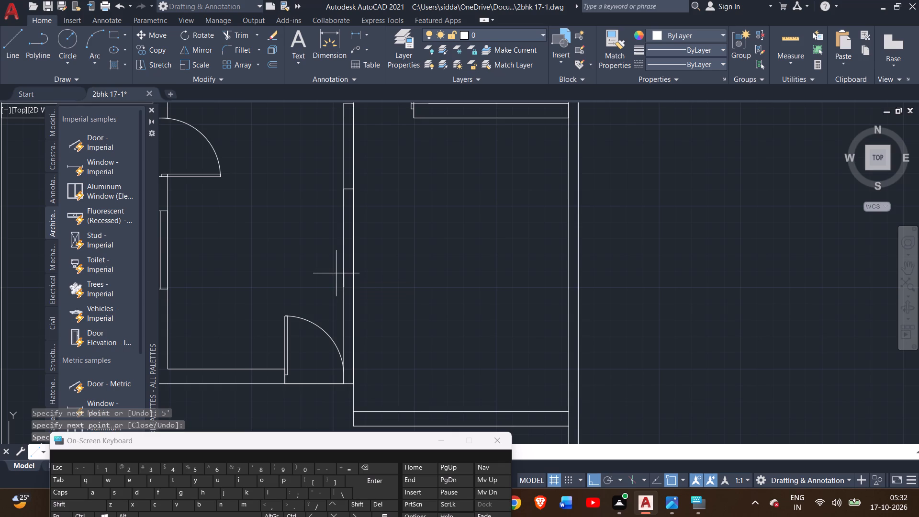
scroll(357, 284, up, 3)
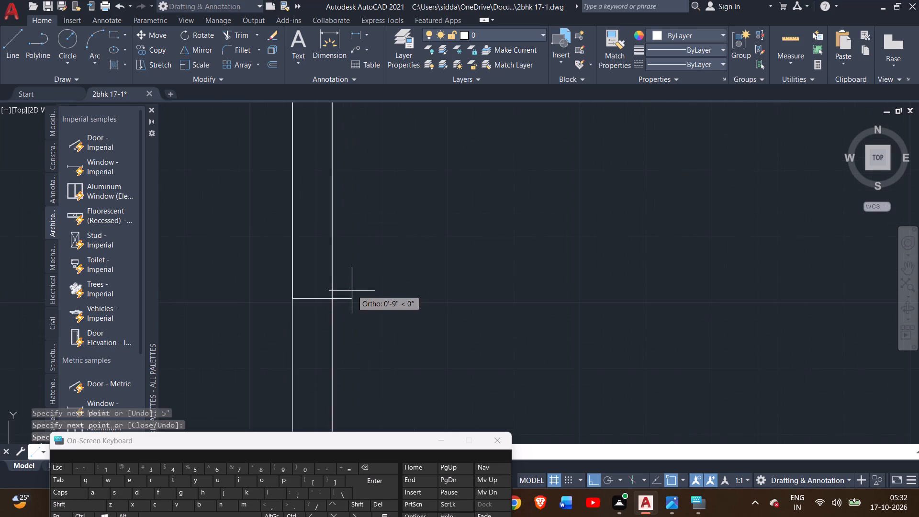
double_click(333, 296)
right_click(333, 296)
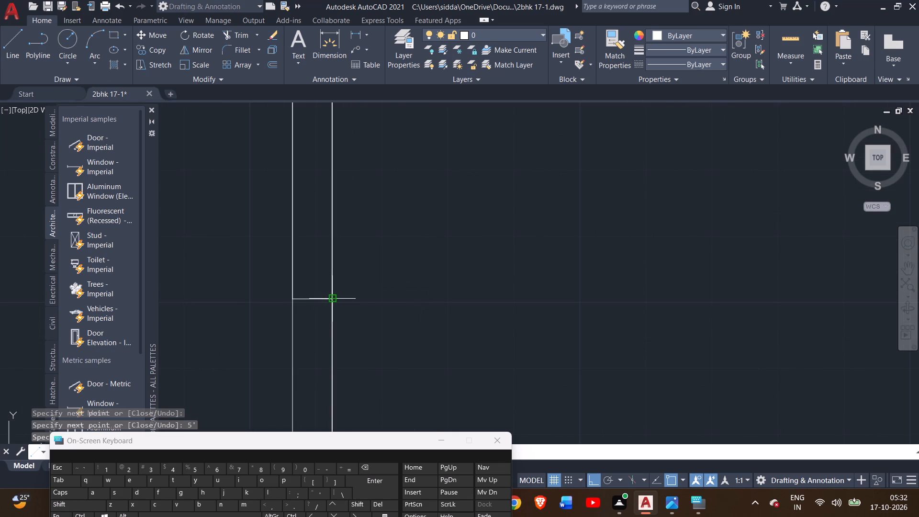
right_click(333, 296)
click(356, 304)
scroll(370, 285, down, 3)
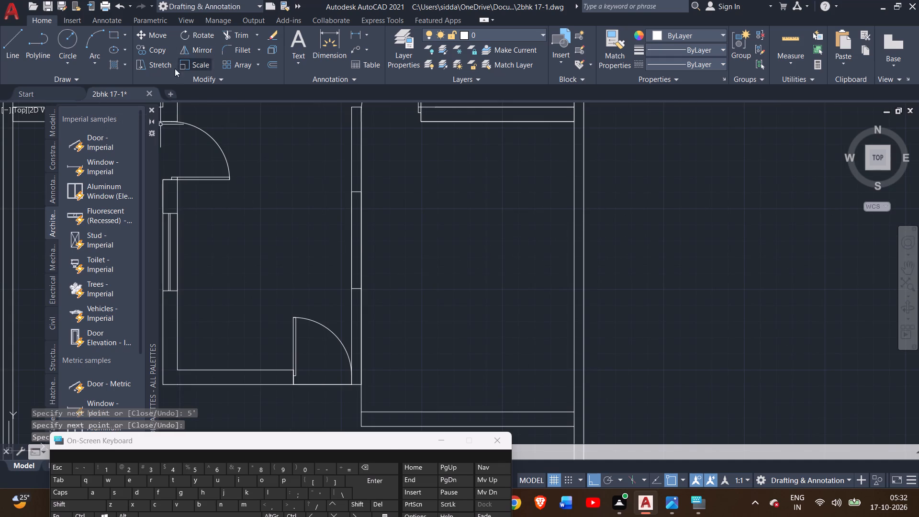
Draw a centre line along the new 5' inner-wall window opening, joining the midpoints of its two end lines.
click(13, 59)
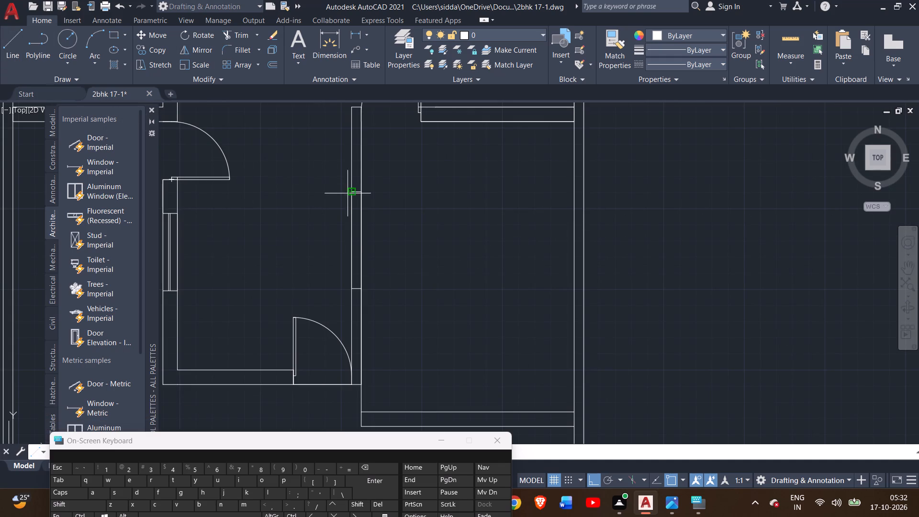
scroll(347, 193, up, 3)
click(373, 186)
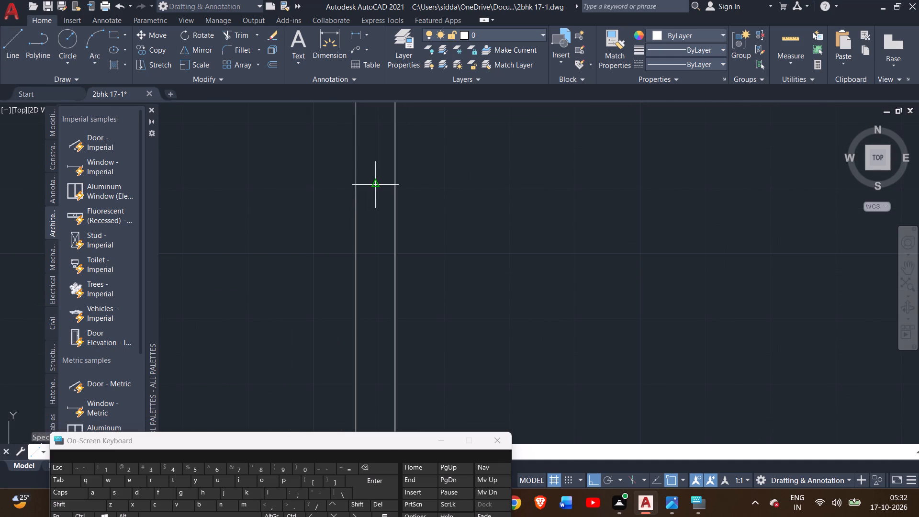
scroll(374, 293, down, 2)
middle_drag(374, 293, 373, 162)
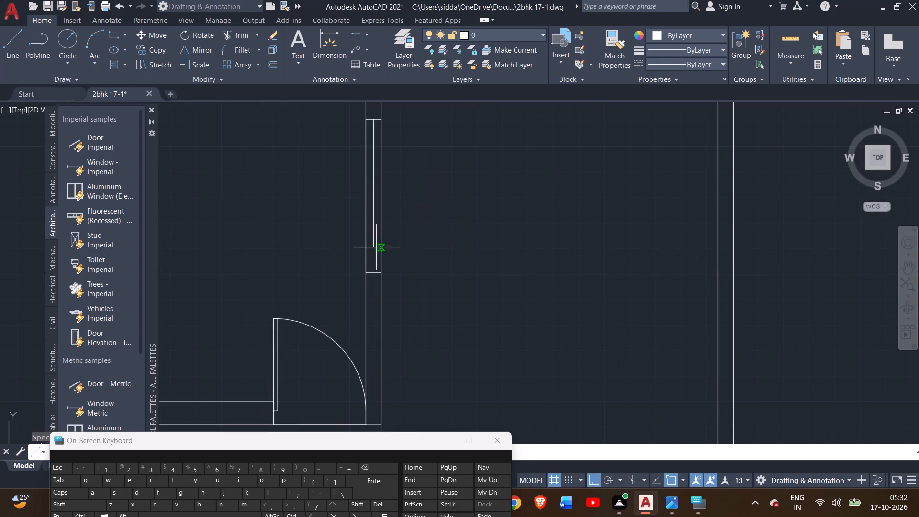
scroll(376, 272, up, 3)
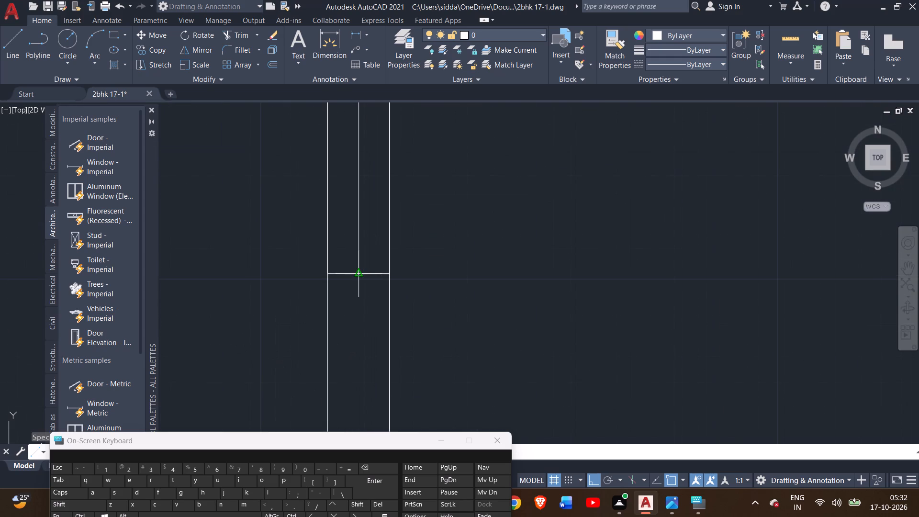
click(362, 272)
right_click(362, 272)
click(382, 278)
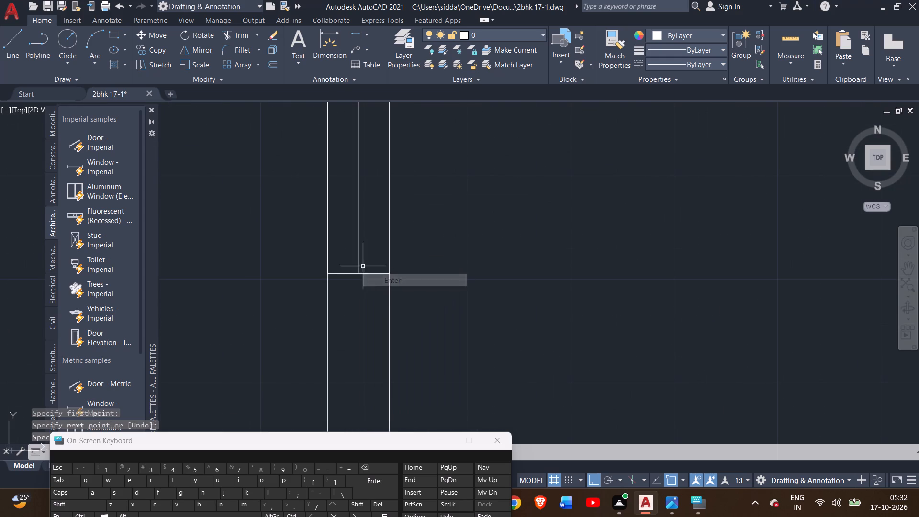
Offset the centre line of the inner wall's 5' window by 1" towards the right outer wall.
click(357, 240)
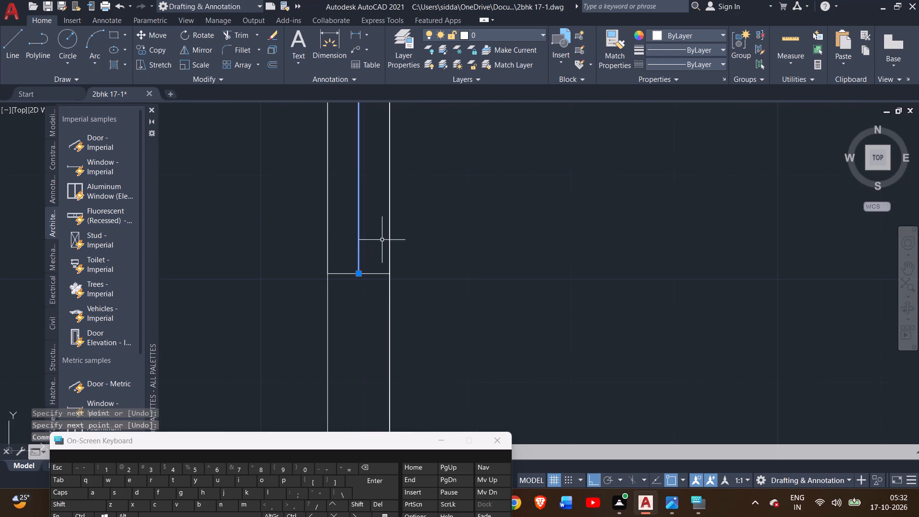
text(off)
key(Return)
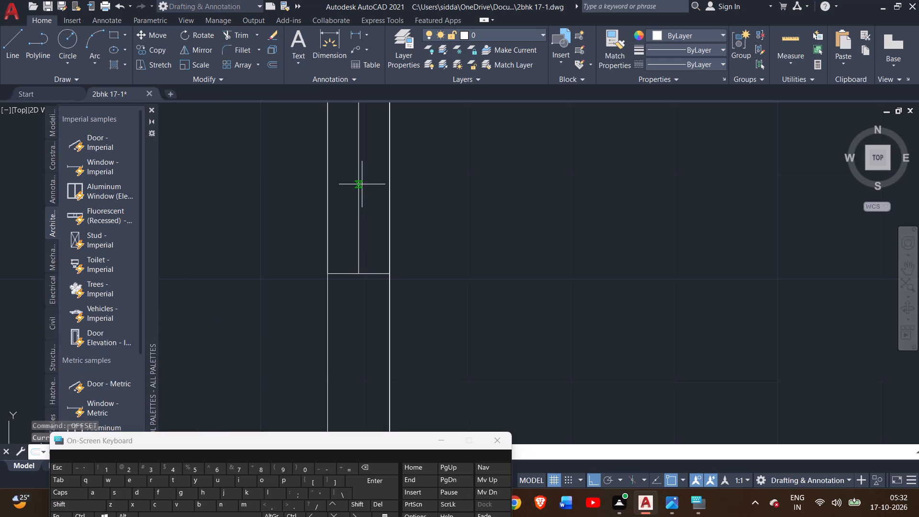
key(1)
key(shift+quotedbl)
key(Return)
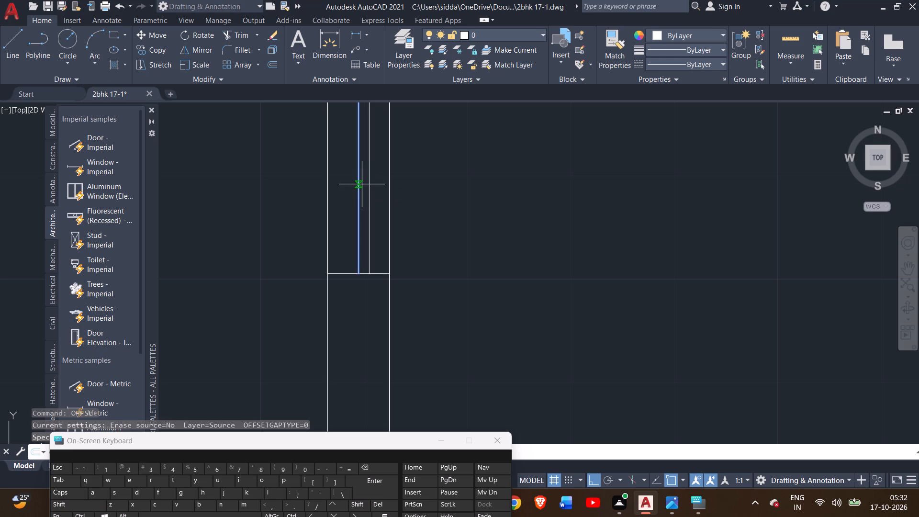
click(357, 216)
scroll(397, 240, down, 1)
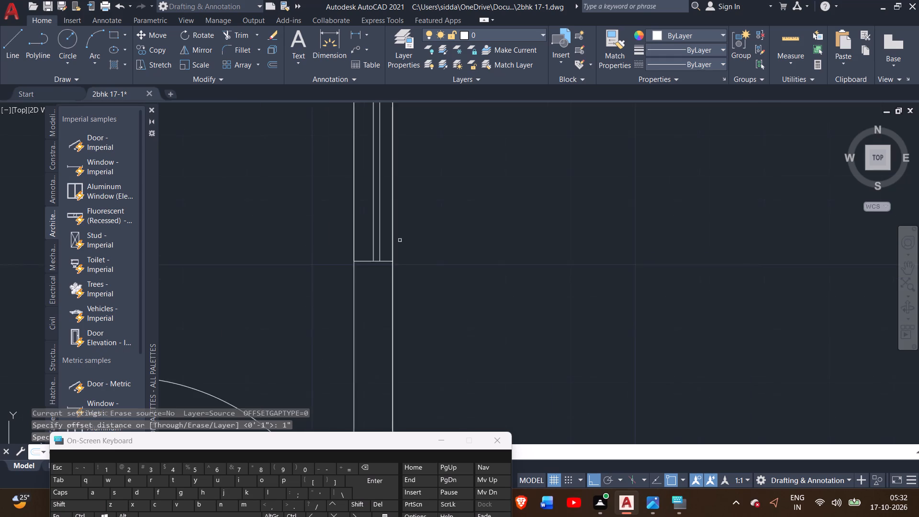
scroll(400, 240, down, 3)
middle_drag(431, 230, 422, 344)
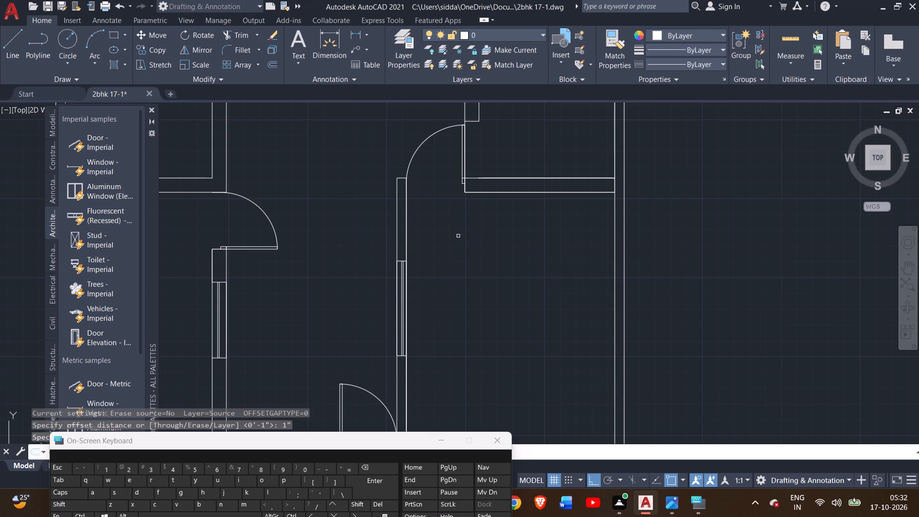
scroll(458, 236, down, 2)
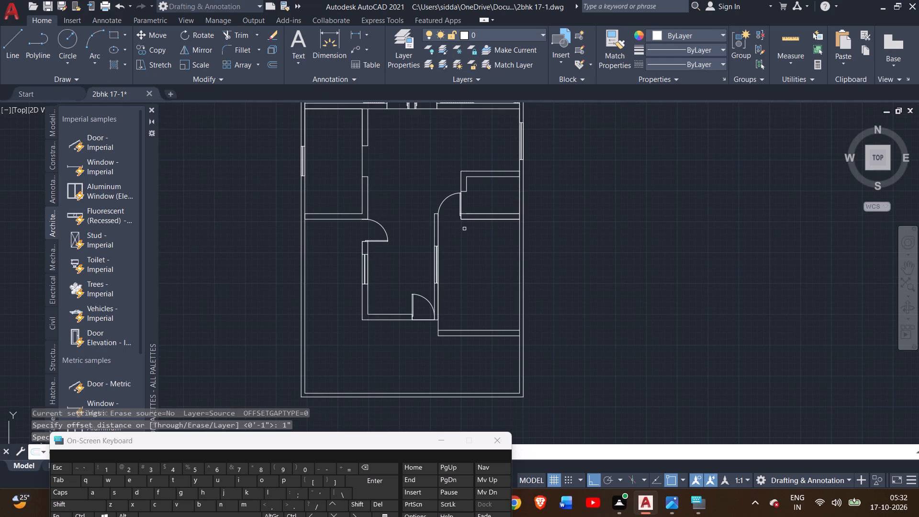
scroll(463, 198, up, 3)
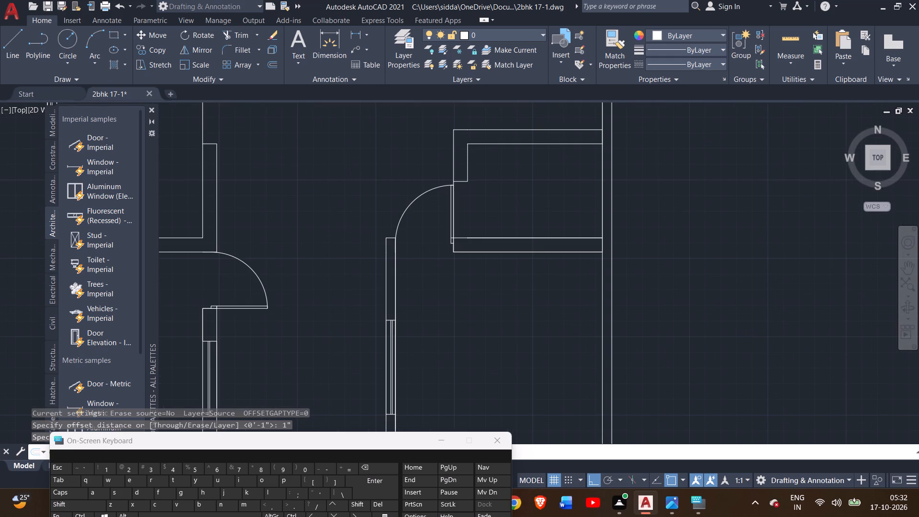
scroll(463, 198, down, 1)
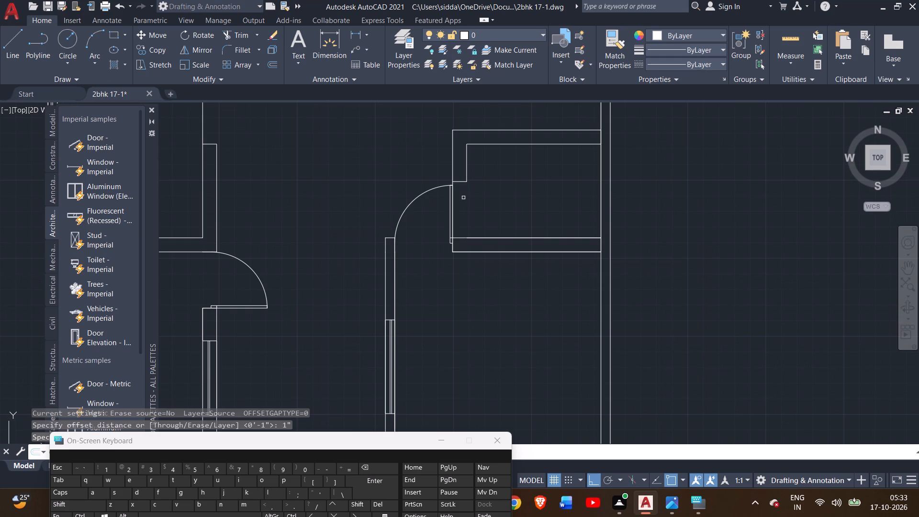
right_click(289, 184)
click(304, 195)
Examine the upper rooms, wardrobes and middle rooms of the plan for windows and doors still needed.
scroll(301, 202, down, 2)
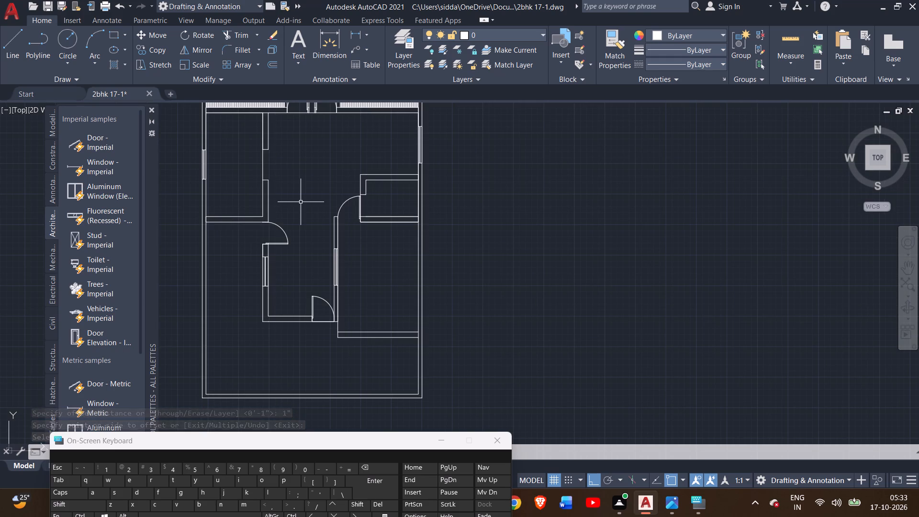
middle_drag(301, 232, 303, 391)
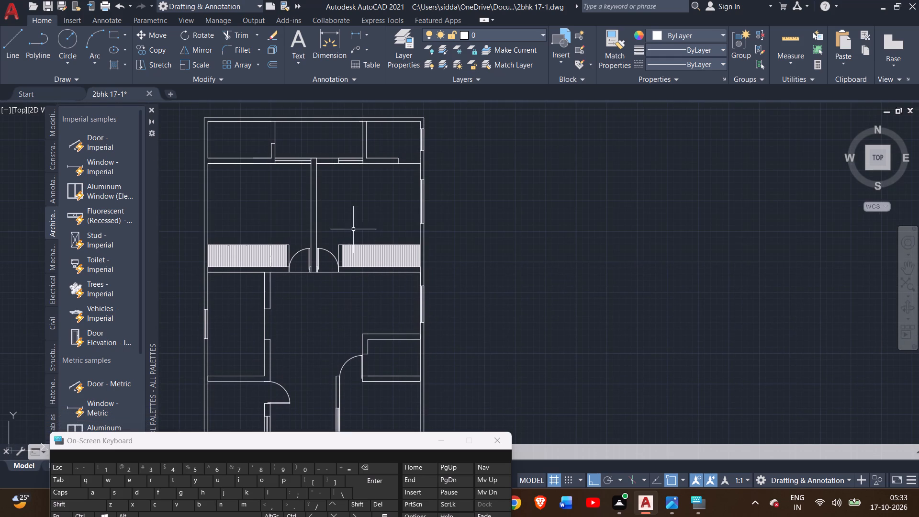
middle_drag(355, 214, 364, 217)
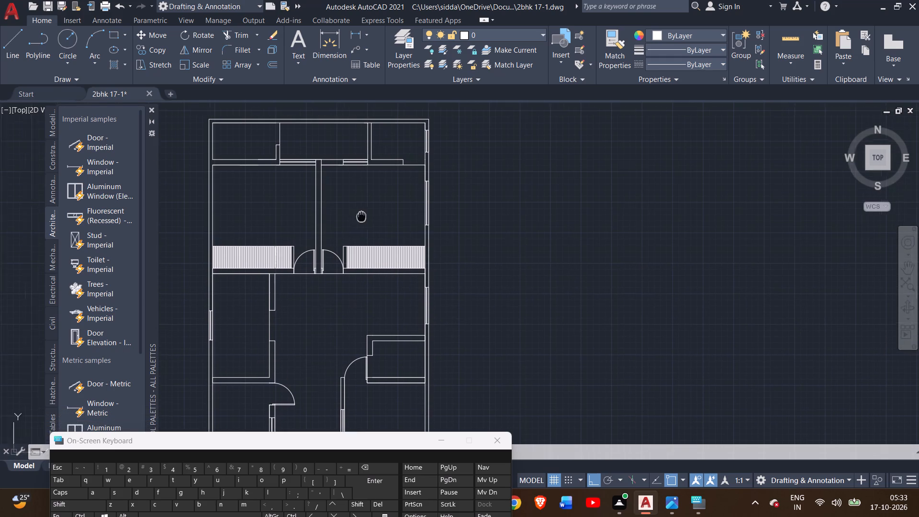
middle_drag(364, 217, 449, 276)
scroll(385, 210, up, 1)
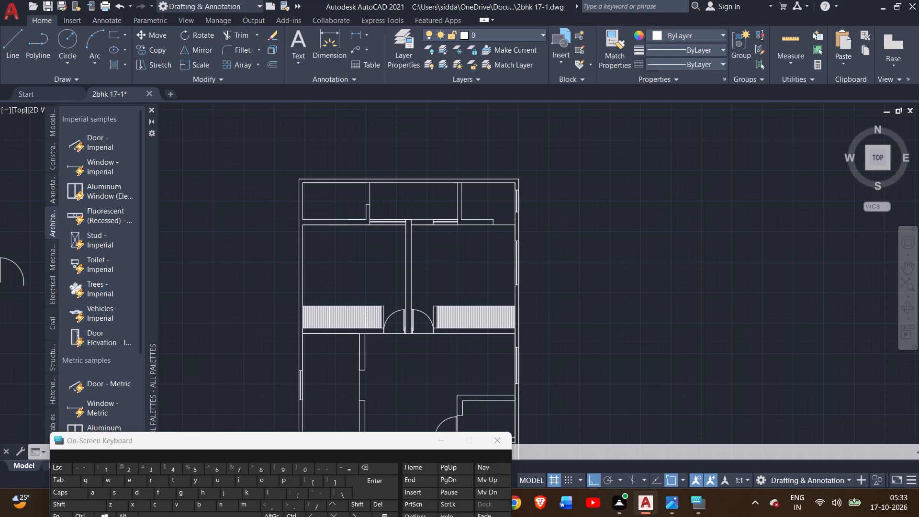
scroll(385, 210, up, 1)
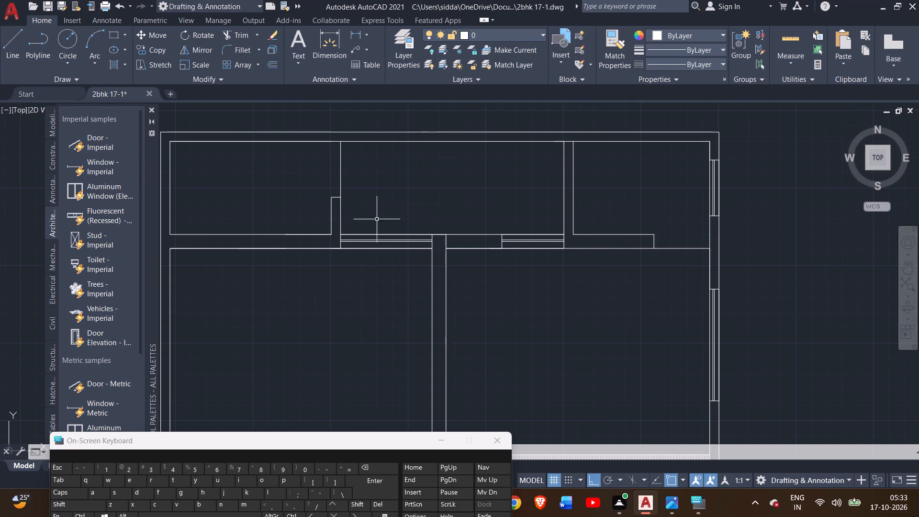
scroll(253, 210, down, 2)
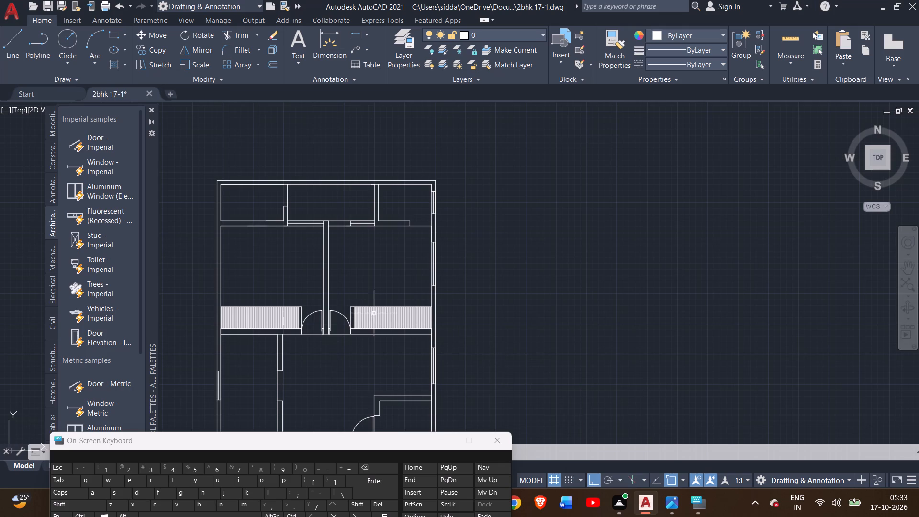
middle_drag(373, 265, 539, 188)
scroll(440, 241, up, 1)
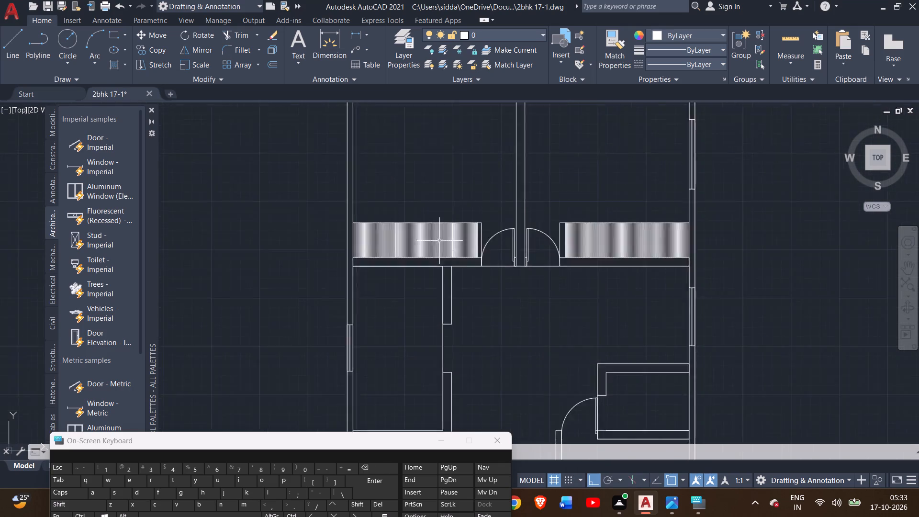
Delete the short stray line segment overlapping the bottom wall line of the upper-left room, beside its stepped wall end.
scroll(439, 240, up, 5)
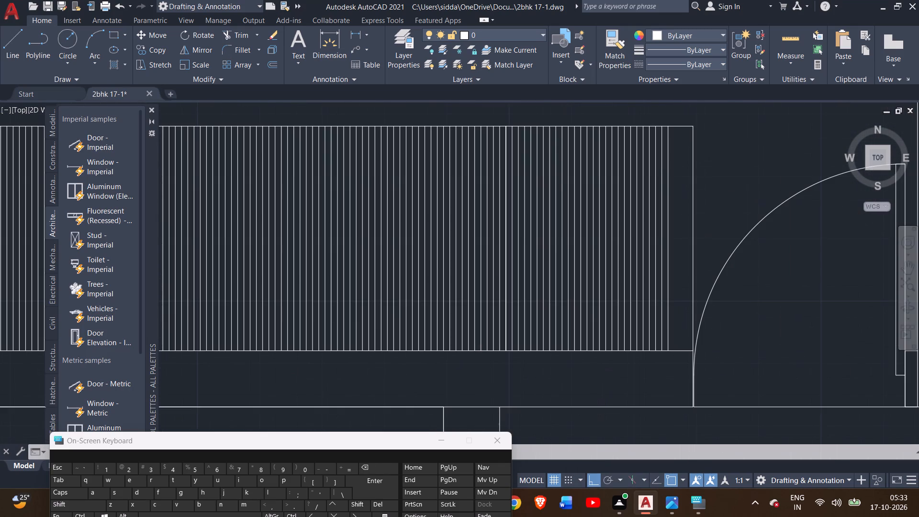
scroll(438, 236, up, 1)
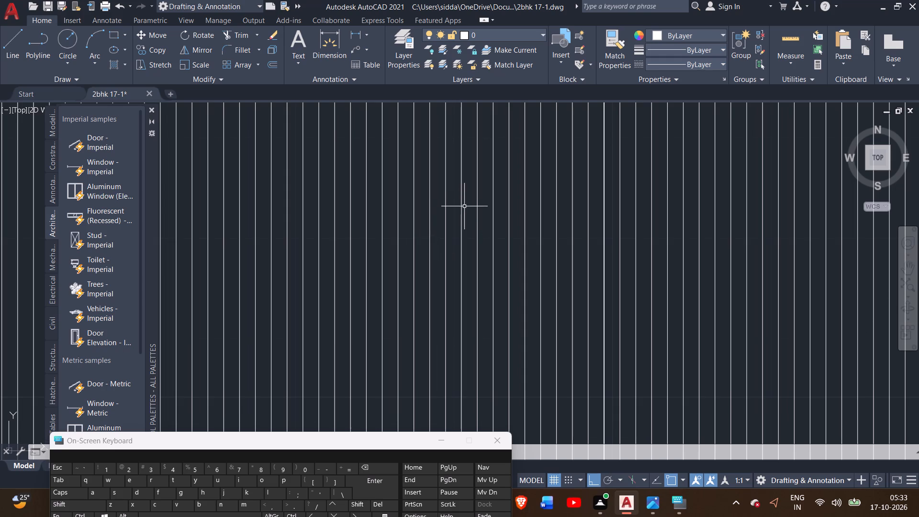
scroll(472, 168, down, 4)
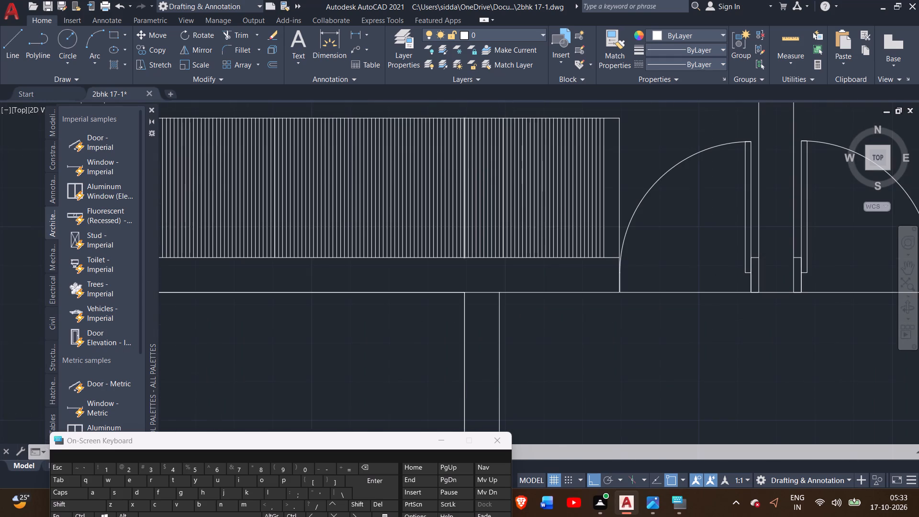
scroll(467, 167, down, 2)
middle_drag(467, 132, 471, 285)
scroll(471, 285, up, 1)
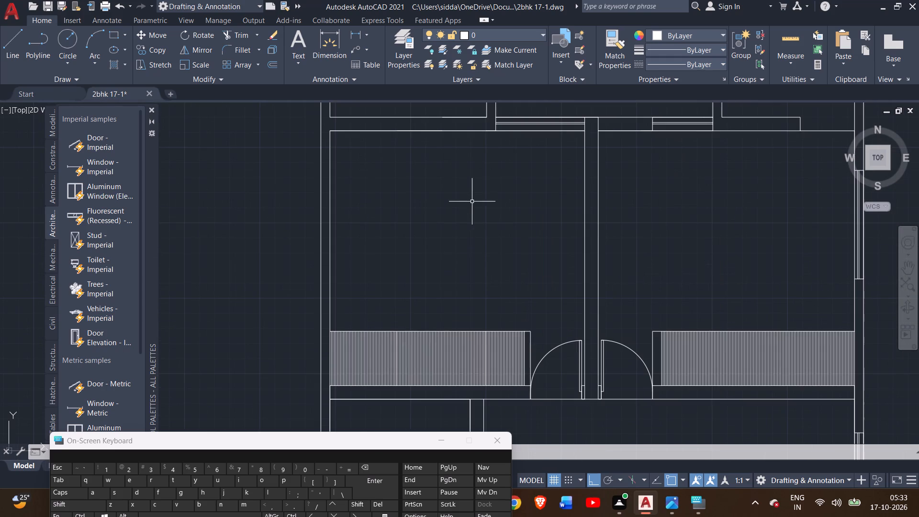
middle_drag(472, 191, 448, 305)
scroll(472, 177, up, 2)
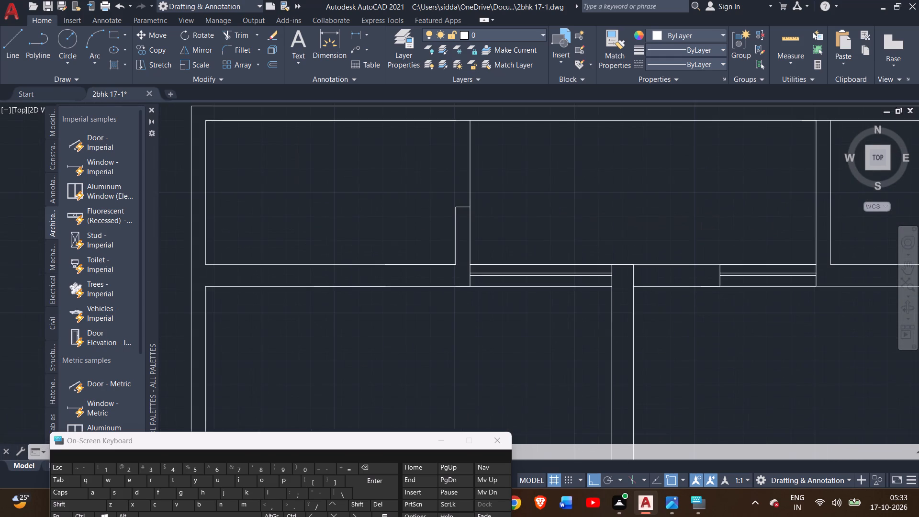
double_click(347, 315)
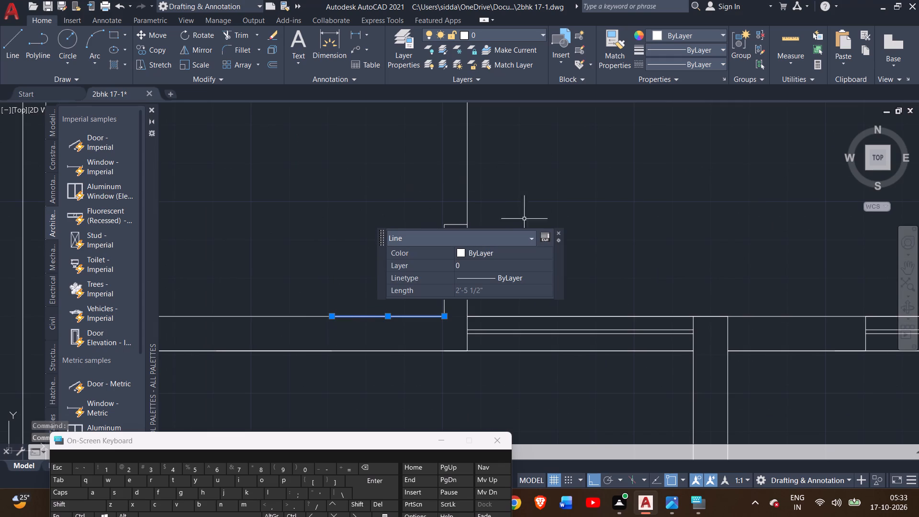
double_click(560, 235)
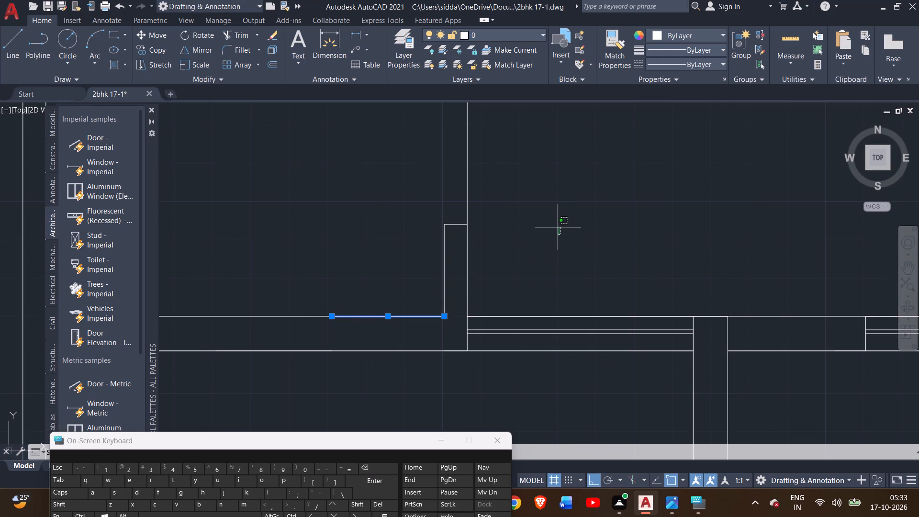
key(Delete)
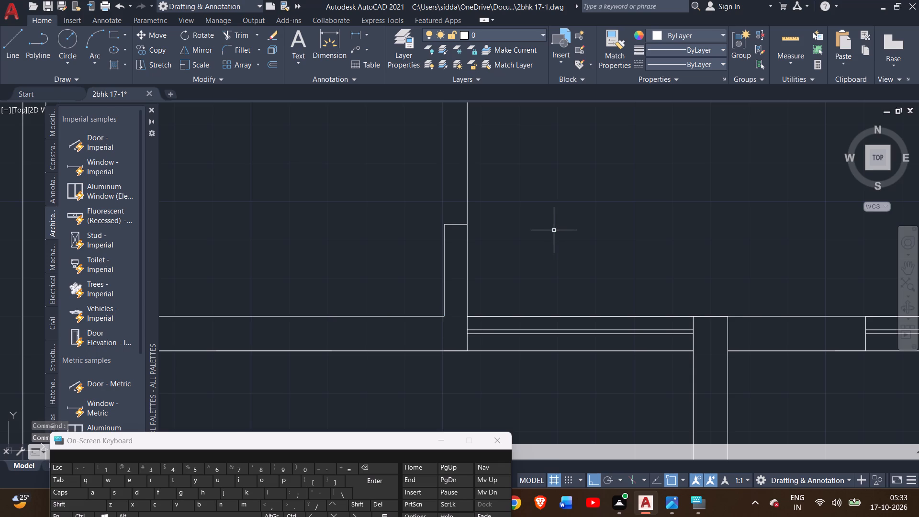
Examine the top row of rooms and the walls and windows between them and the two bedrooms.
scroll(557, 228, down, 2)
middle_drag(556, 218, 376, 176)
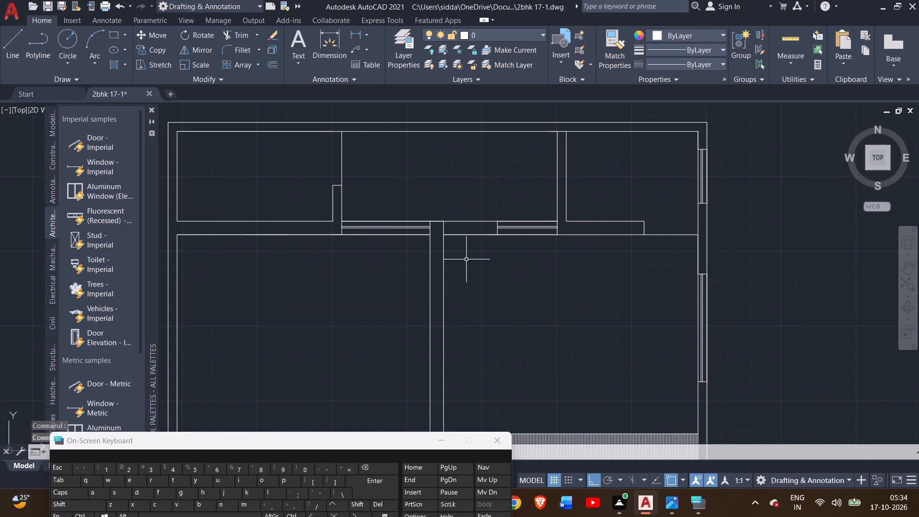
middle_drag(479, 270, 500, 141)
scroll(505, 239, down, 1)
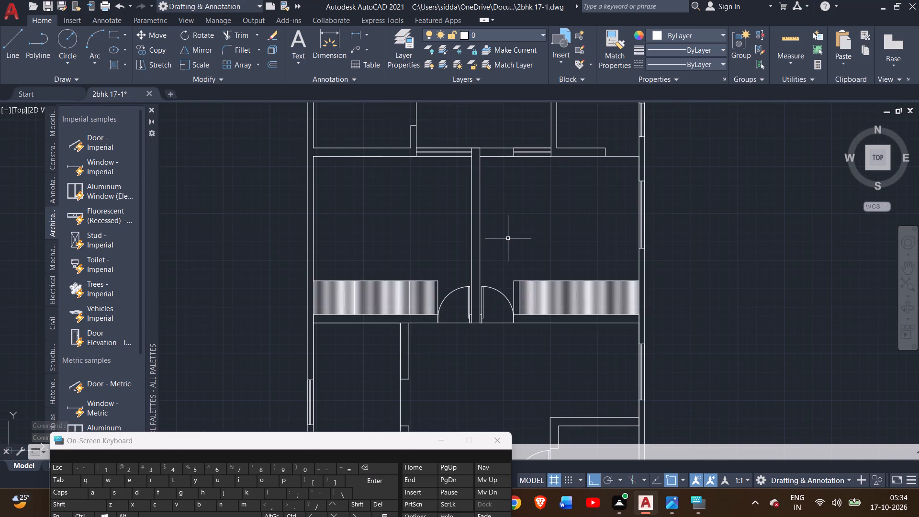
scroll(379, 144, up, 2)
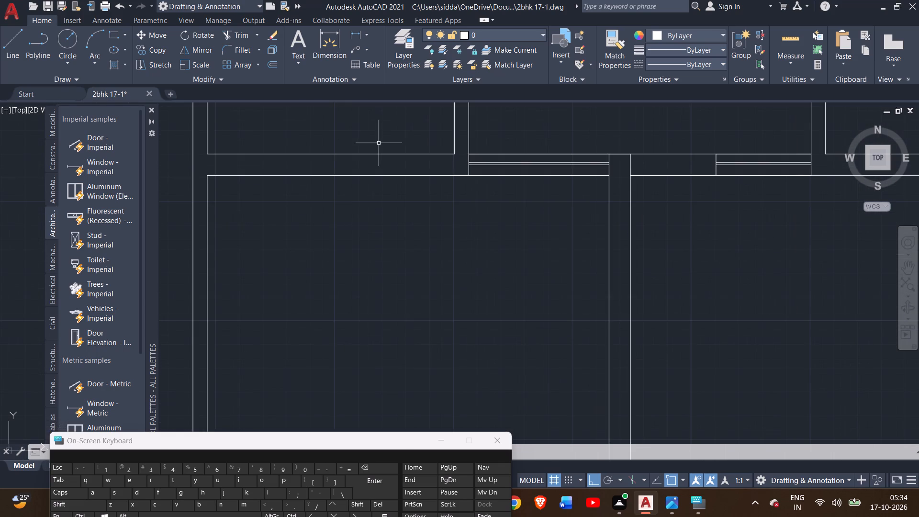
middle_drag(382, 141, 392, 253)
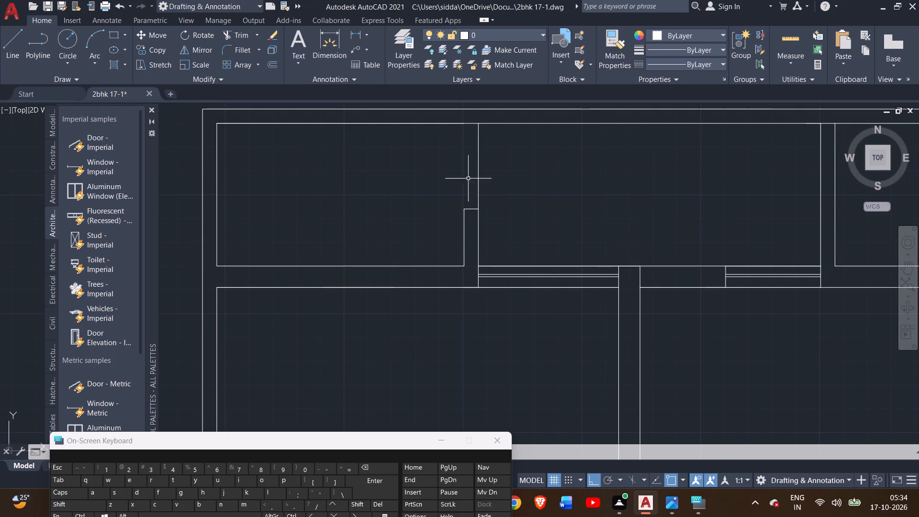
scroll(470, 178, up, 3)
scroll(468, 179, down, 3)
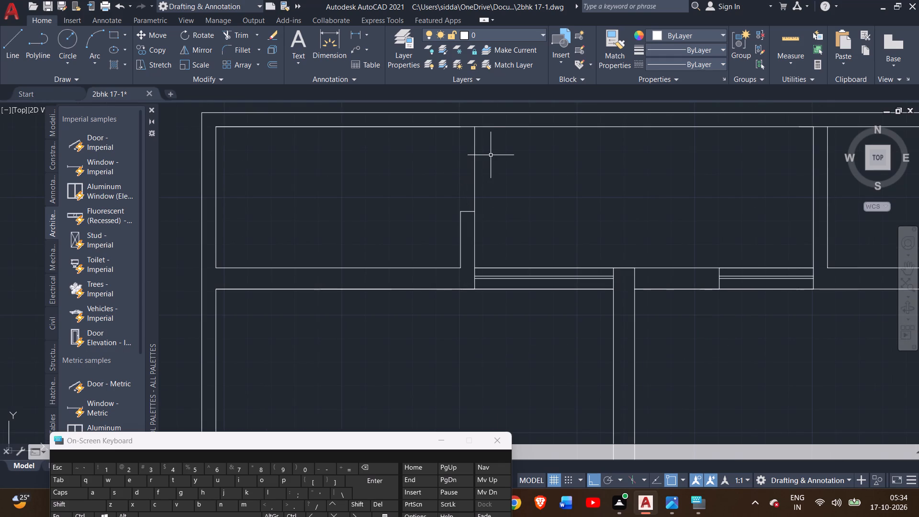
scroll(487, 161, down, 1)
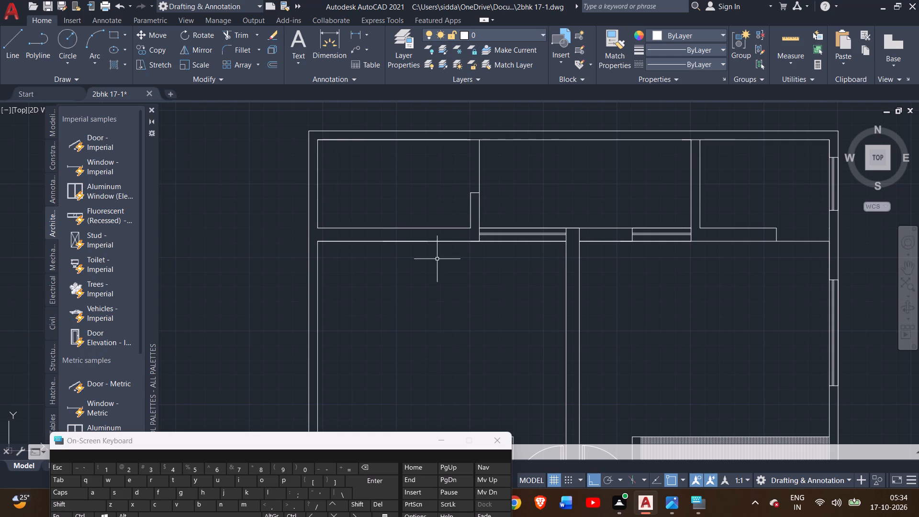
middle_drag(425, 278, 367, 180)
scroll(355, 190, down, 2)
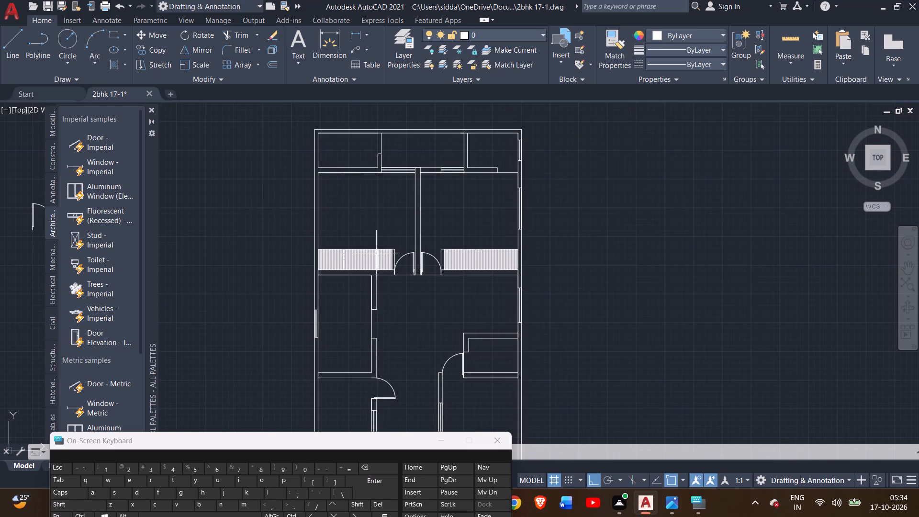
Inspect the hatch lines of the two bedroom wardrobes up close, including their ends beside the doors.
scroll(376, 257, up, 6)
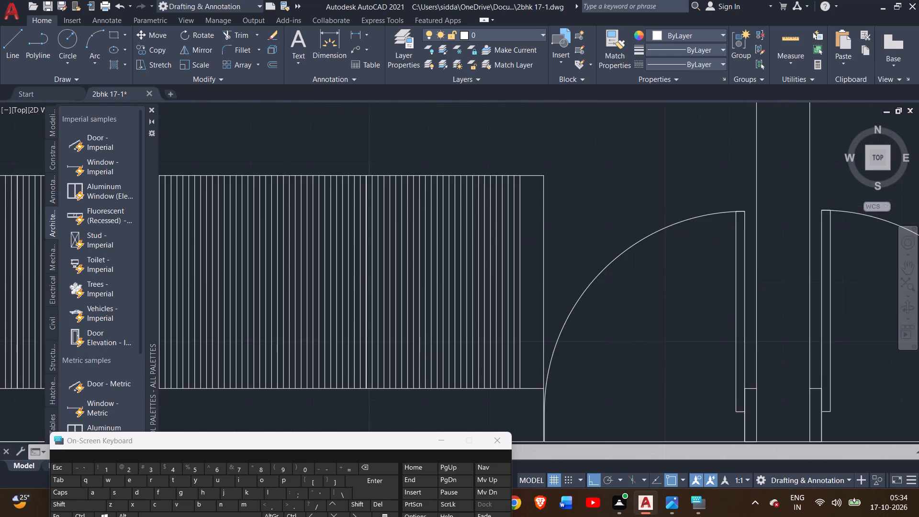
scroll(399, 229, up, 4)
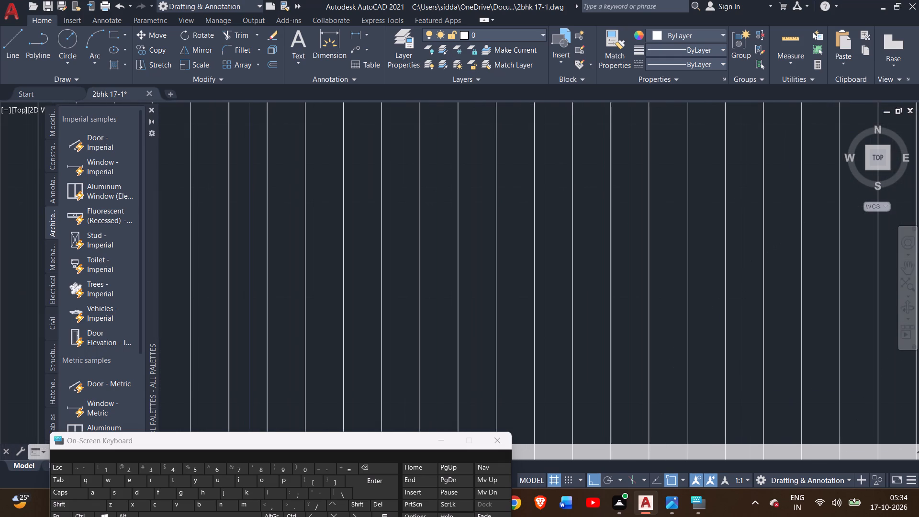
scroll(399, 229, down, 4)
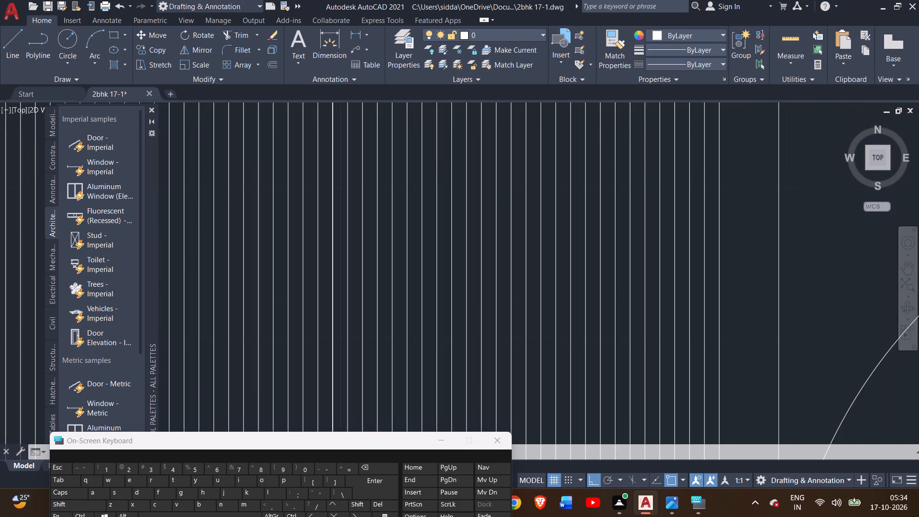
scroll(399, 229, down, 1)
middle_drag(342, 234, 518, 230)
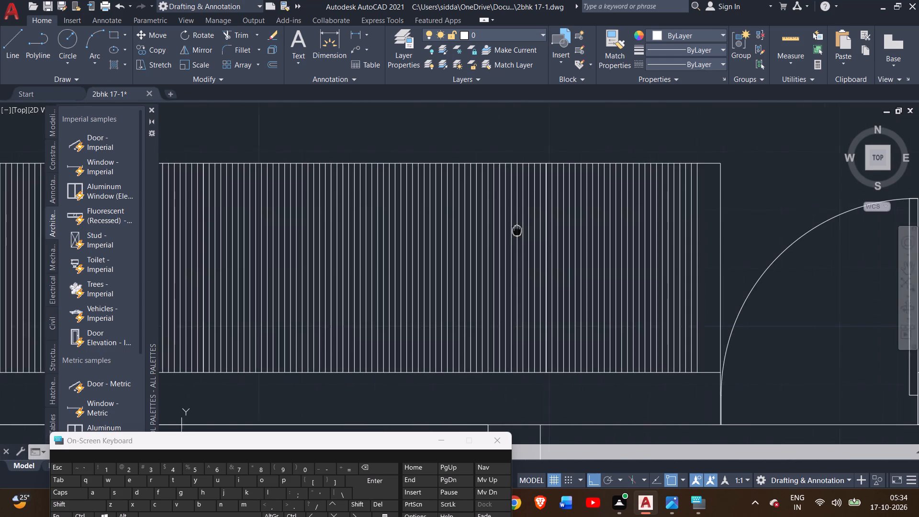
middle_drag(518, 230, 521, 230)
scroll(311, 240, up, 3)
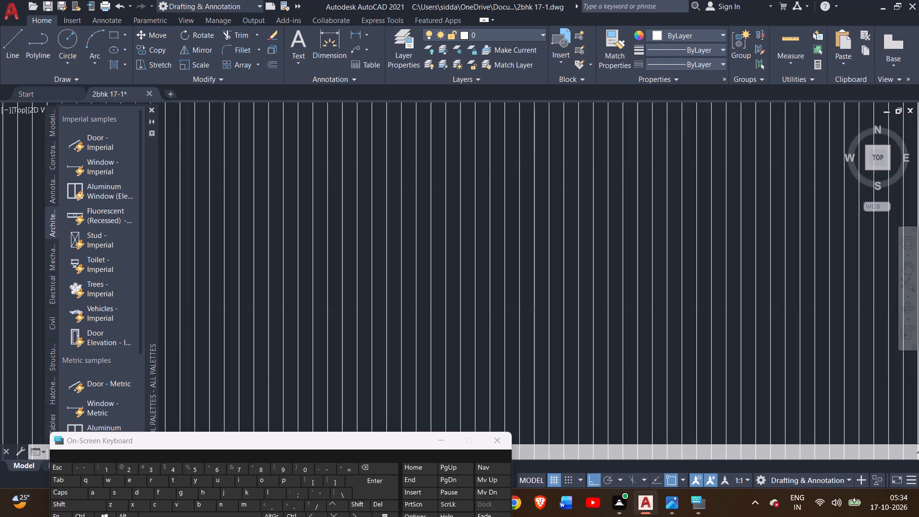
scroll(311, 240, up, 1)
scroll(311, 240, down, 5)
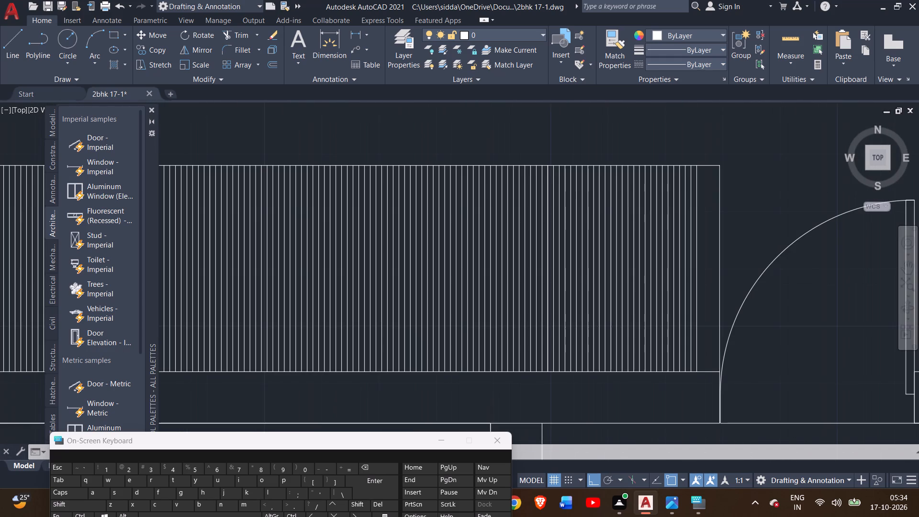
scroll(314, 241, down, 3)
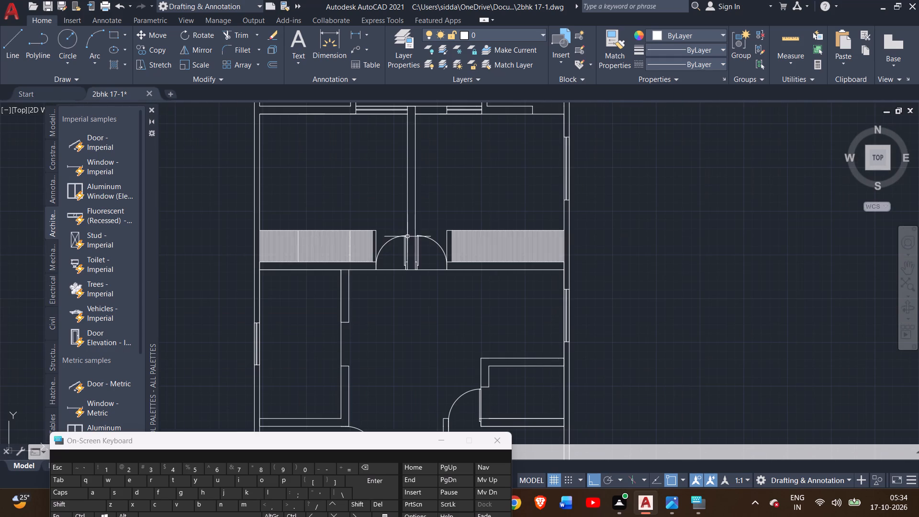
scroll(464, 235, up, 7)
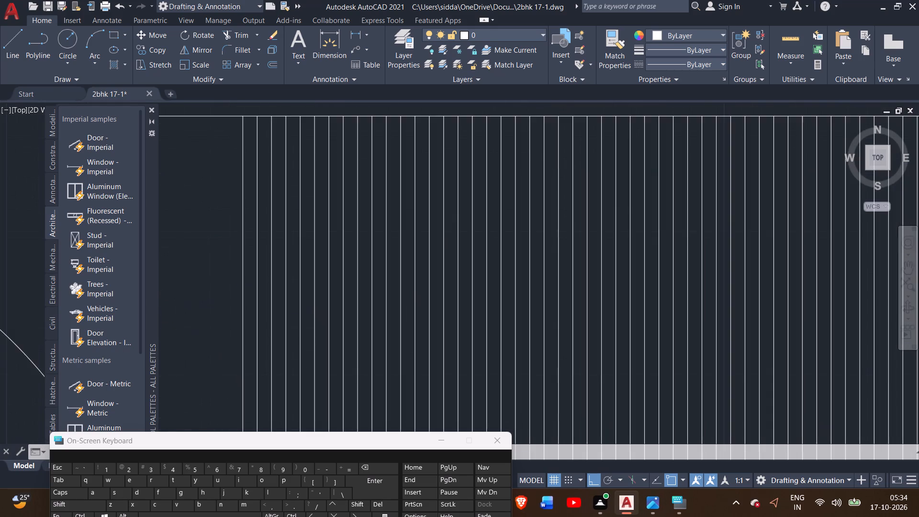
scroll(456, 249, up, 1)
scroll(451, 253, down, 6)
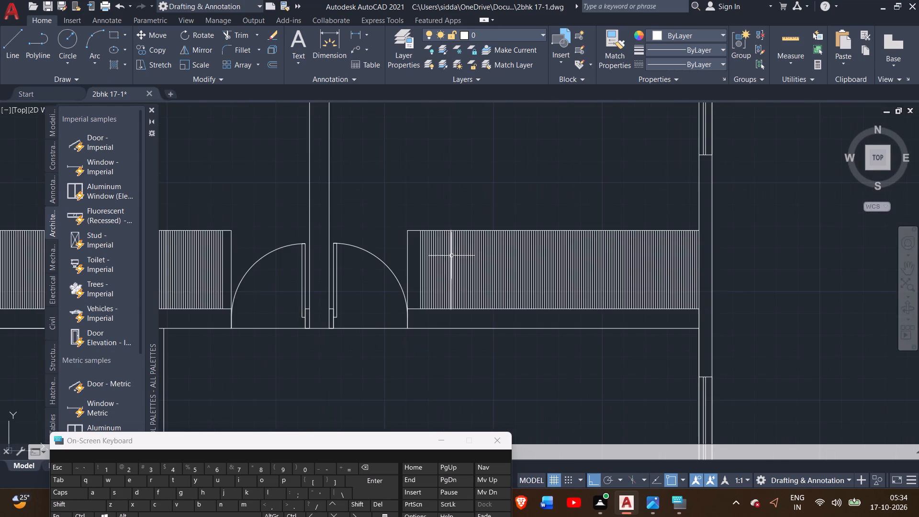
scroll(443, 250, down, 4)
Inspect the right outer wall's window and review the doors and windows of the middle and lower rooms.
scroll(499, 199, up, 2)
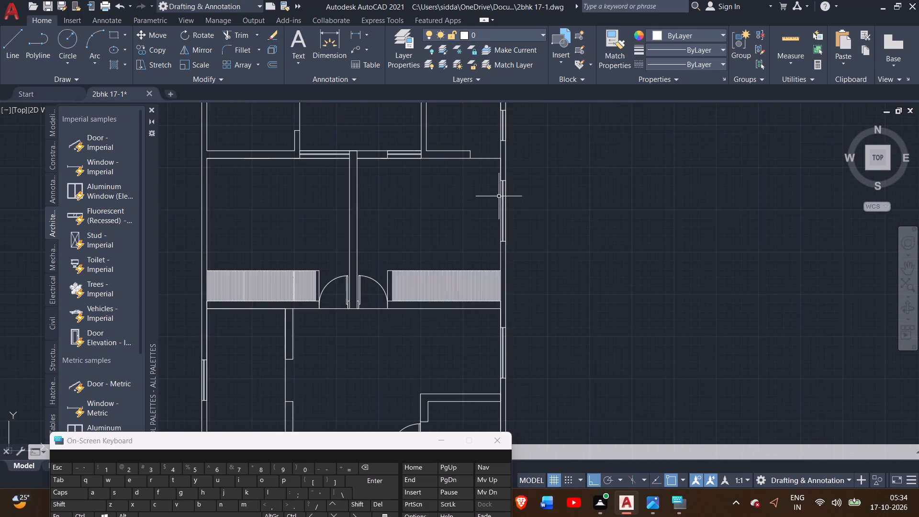
scroll(497, 191, up, 6)
scroll(539, 191, up, 2)
scroll(539, 189, down, 5)
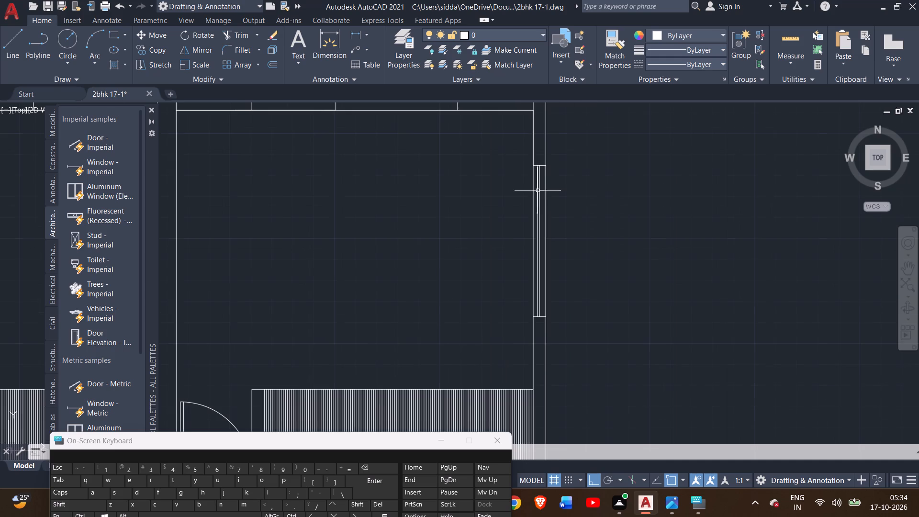
scroll(538, 191, down, 3)
middle_drag(554, 196, 540, 102)
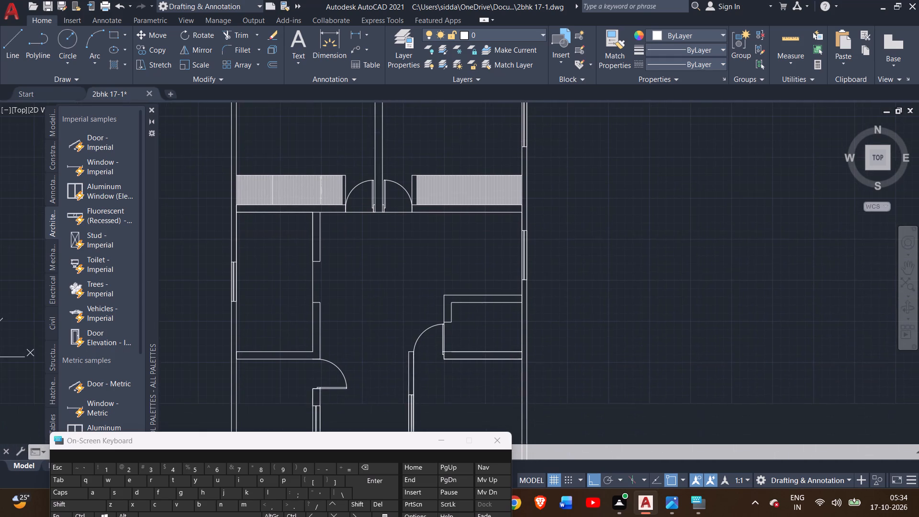
middle_drag(504, 229, 524, 107)
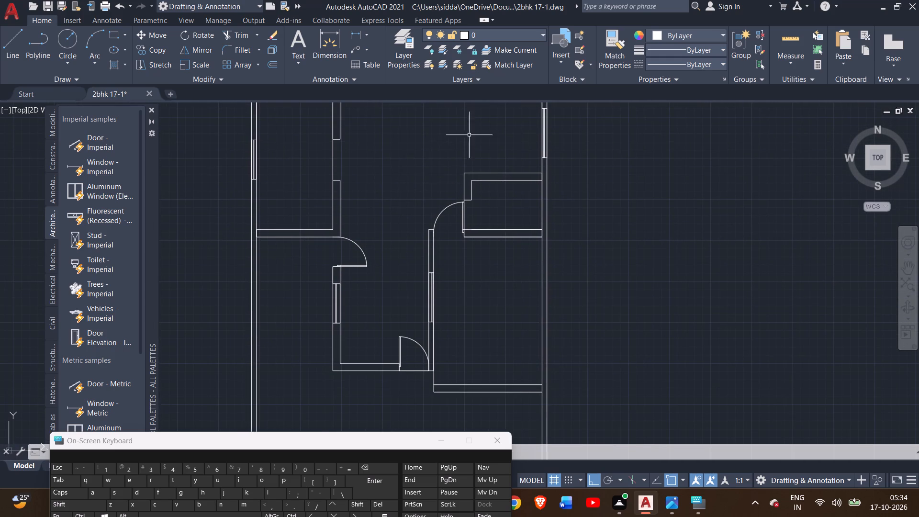
middle_drag(404, 168, 405, 196)
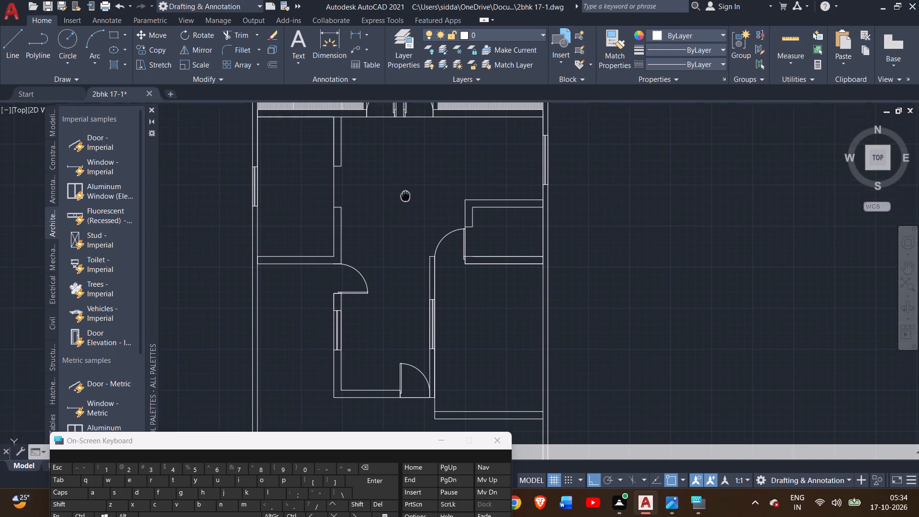
middle_drag(405, 196, 406, 213)
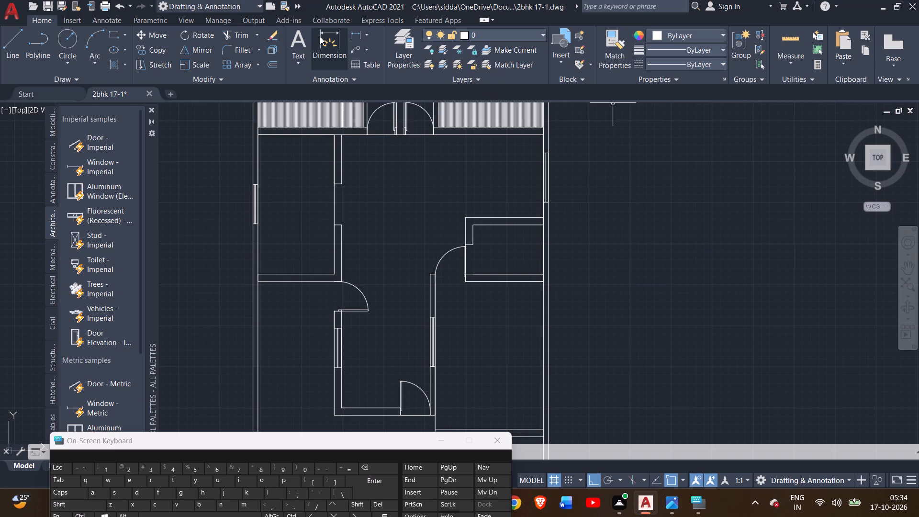
Dimension the right bedroom's inner width from the central partition to the right outer wall, placing the dimension below its top wall.
click(320, 36)
middle_drag(417, 167, 443, 296)
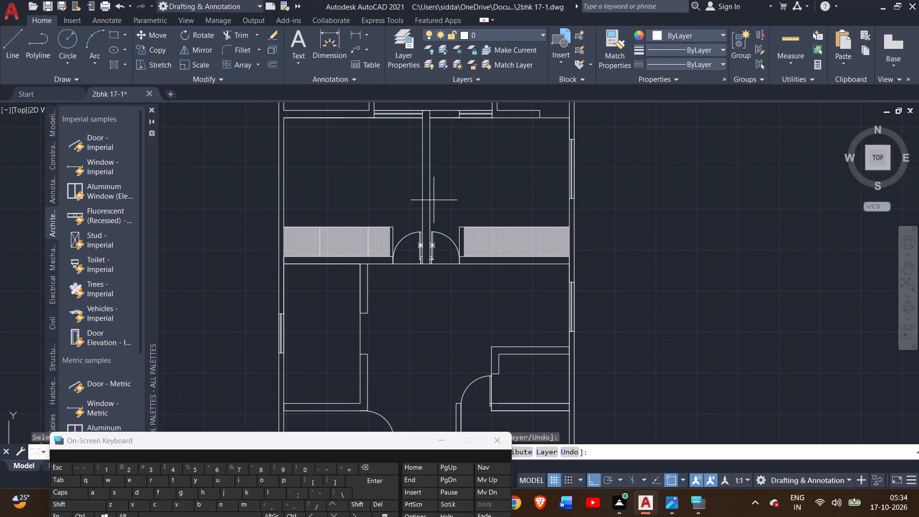
scroll(416, 224, up, 3)
scroll(416, 214, down, 2)
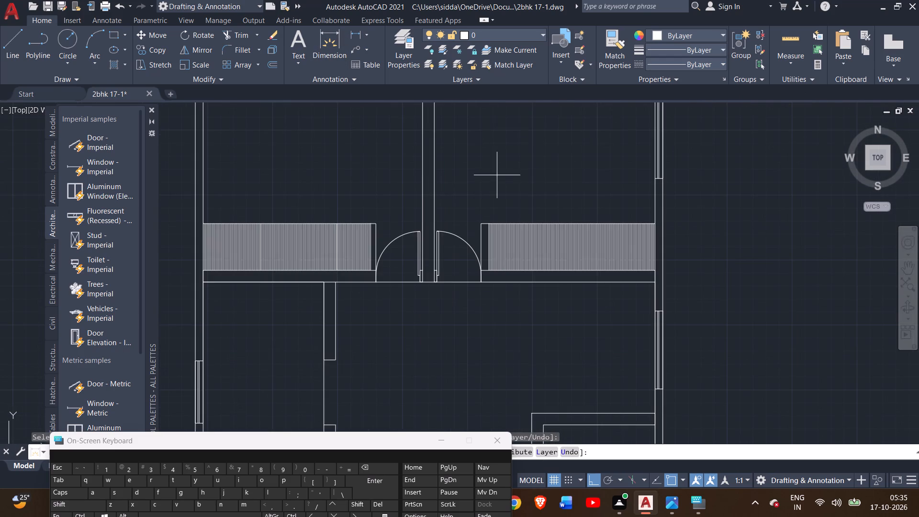
middle_drag(497, 175, 460, 339)
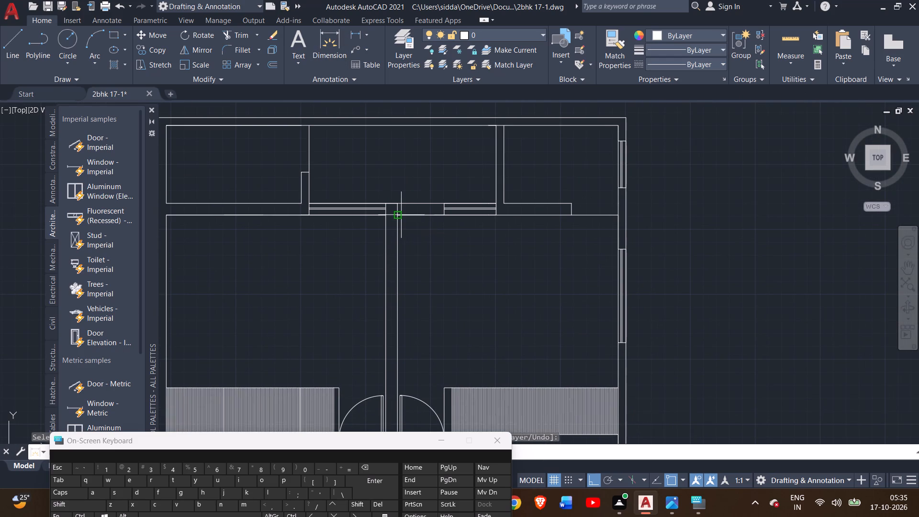
click(394, 215)
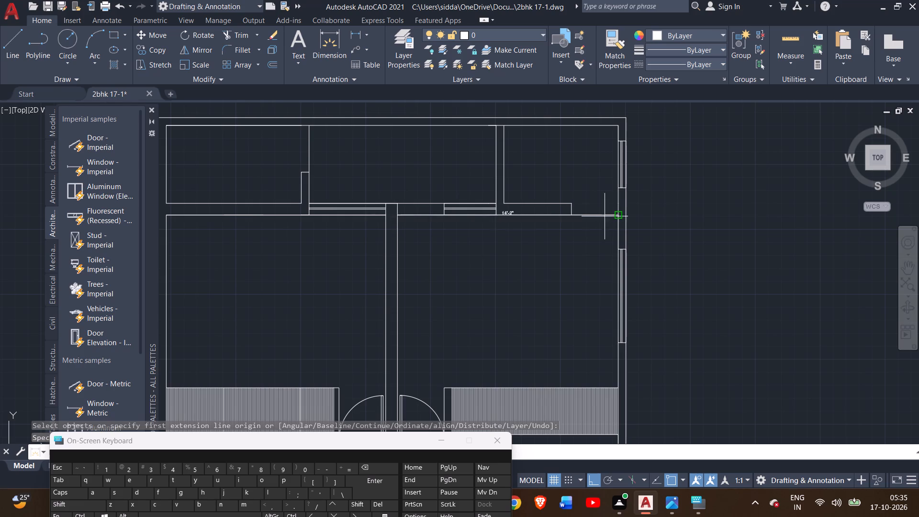
double_click(618, 216)
click(609, 246)
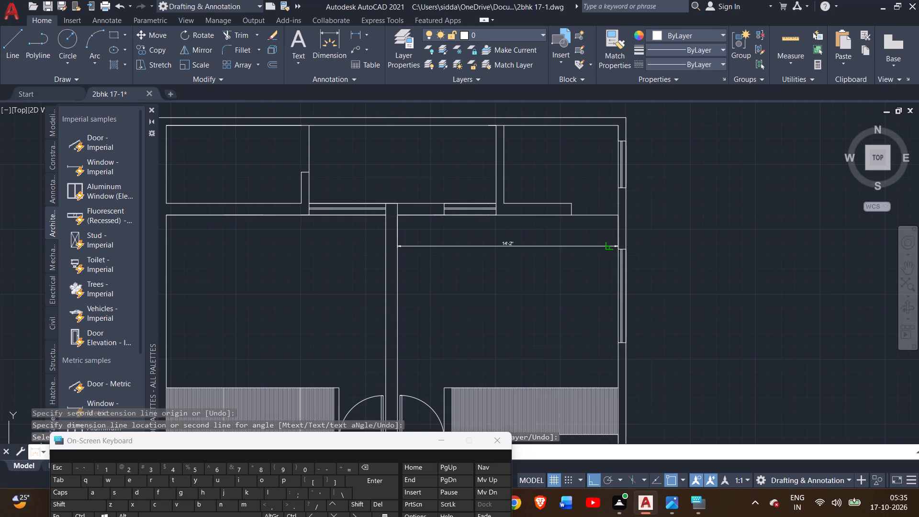
Dimension the right bedroom's inner length from its top wall to the back of the wardrobe, placing the dimension just inside the right outer wall.
middle_drag(566, 280, 562, 225)
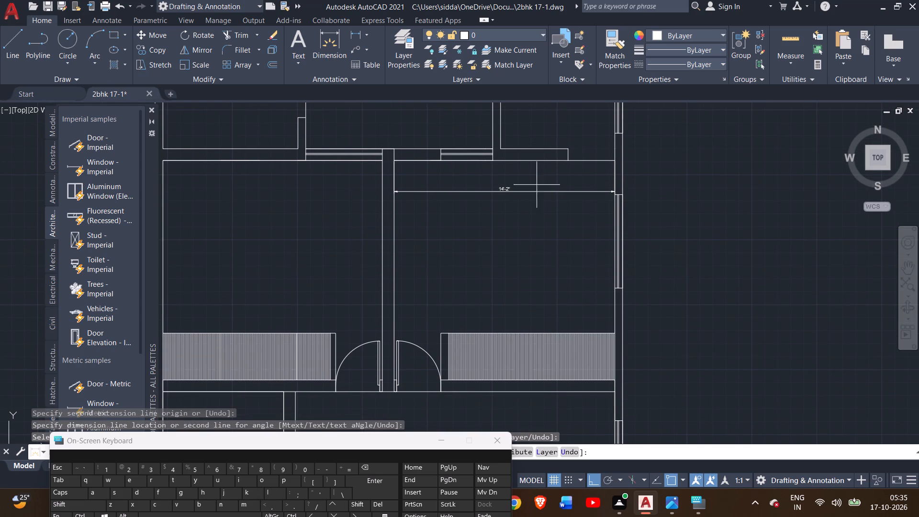
click(316, 38)
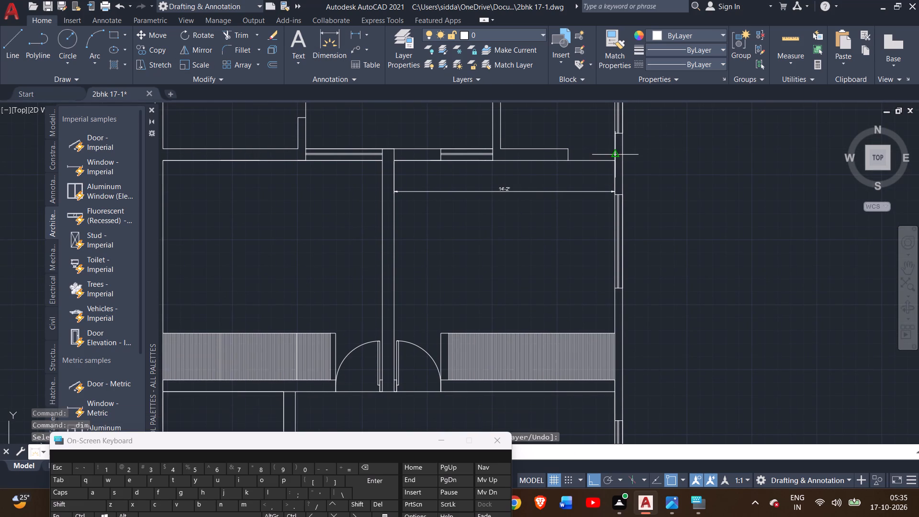
click(613, 162)
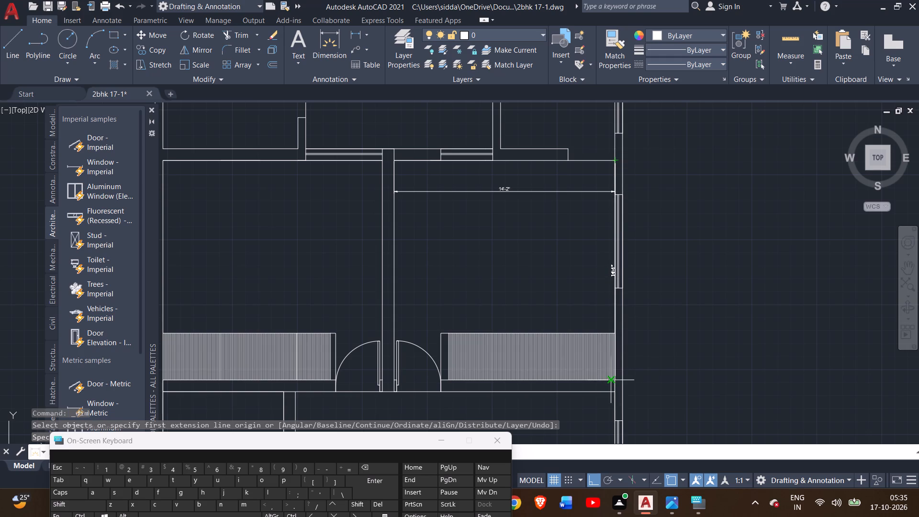
scroll(606, 377, up, 3)
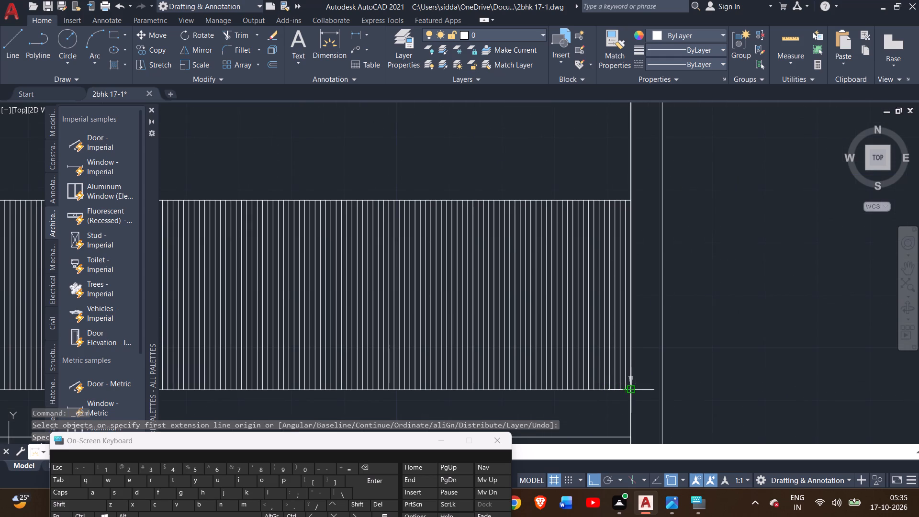
click(630, 394)
click(547, 392)
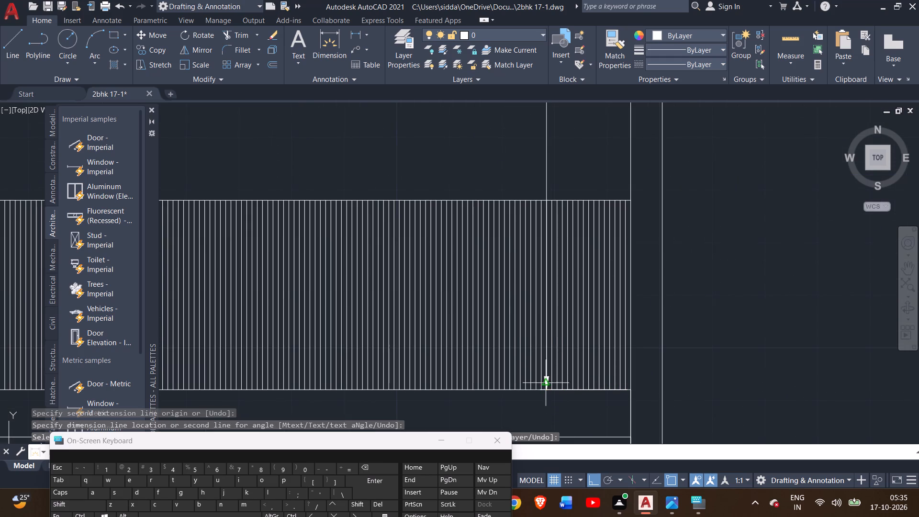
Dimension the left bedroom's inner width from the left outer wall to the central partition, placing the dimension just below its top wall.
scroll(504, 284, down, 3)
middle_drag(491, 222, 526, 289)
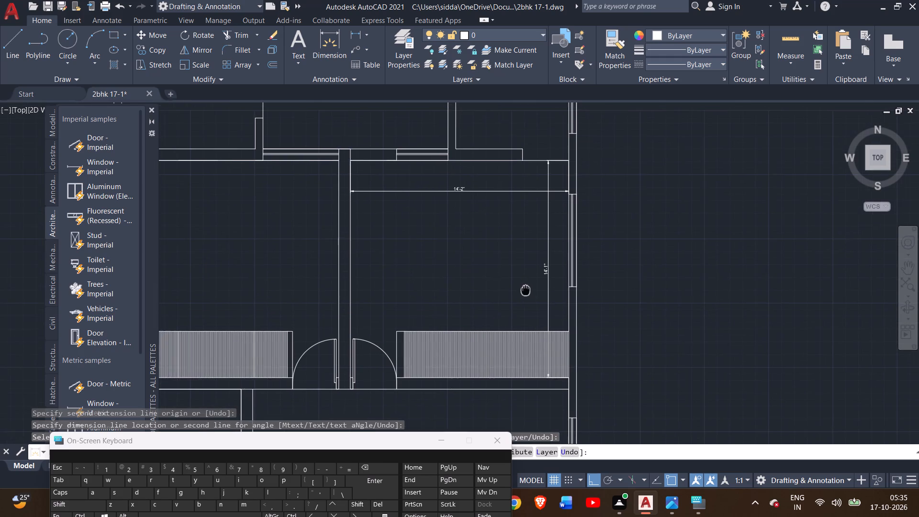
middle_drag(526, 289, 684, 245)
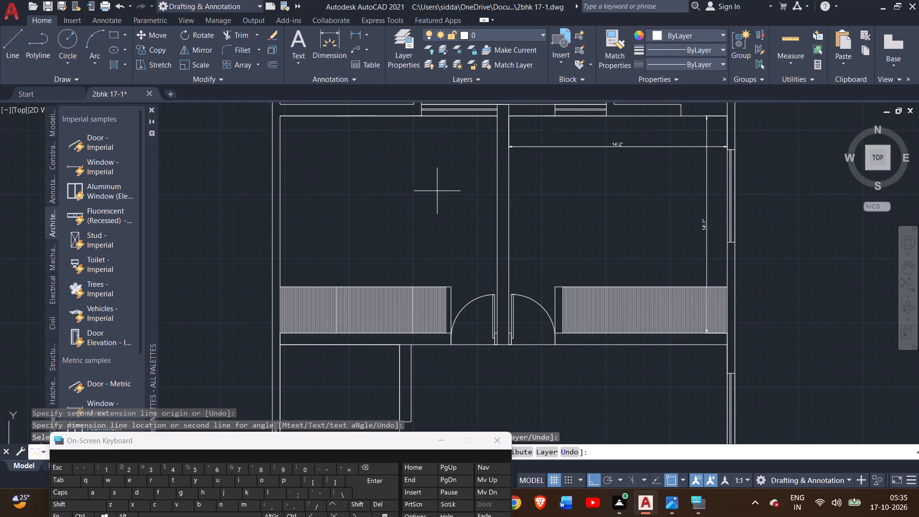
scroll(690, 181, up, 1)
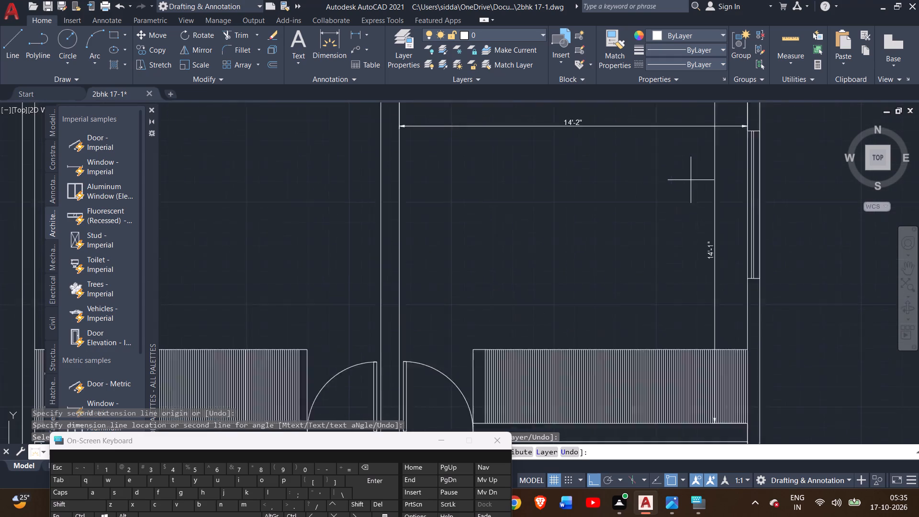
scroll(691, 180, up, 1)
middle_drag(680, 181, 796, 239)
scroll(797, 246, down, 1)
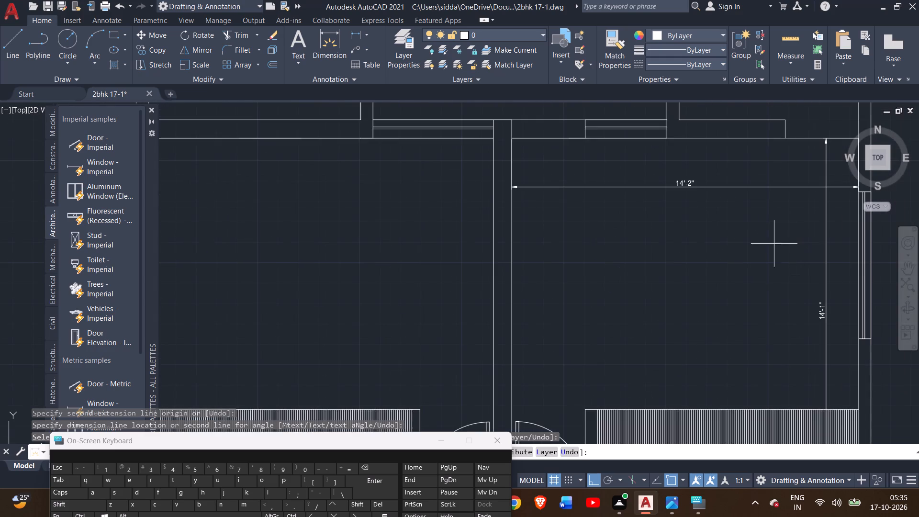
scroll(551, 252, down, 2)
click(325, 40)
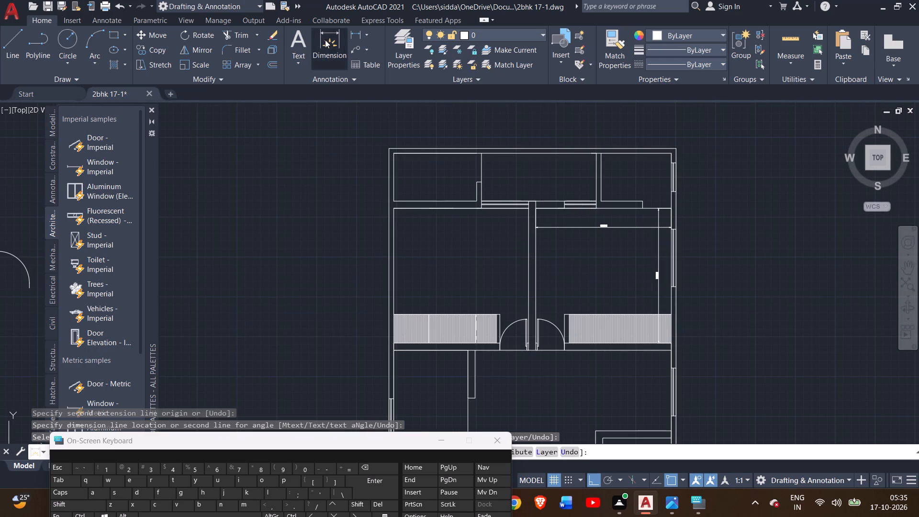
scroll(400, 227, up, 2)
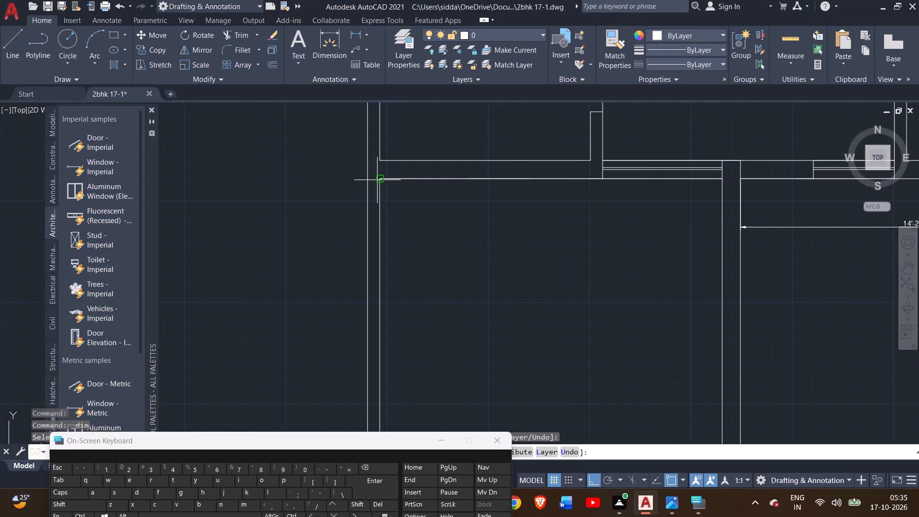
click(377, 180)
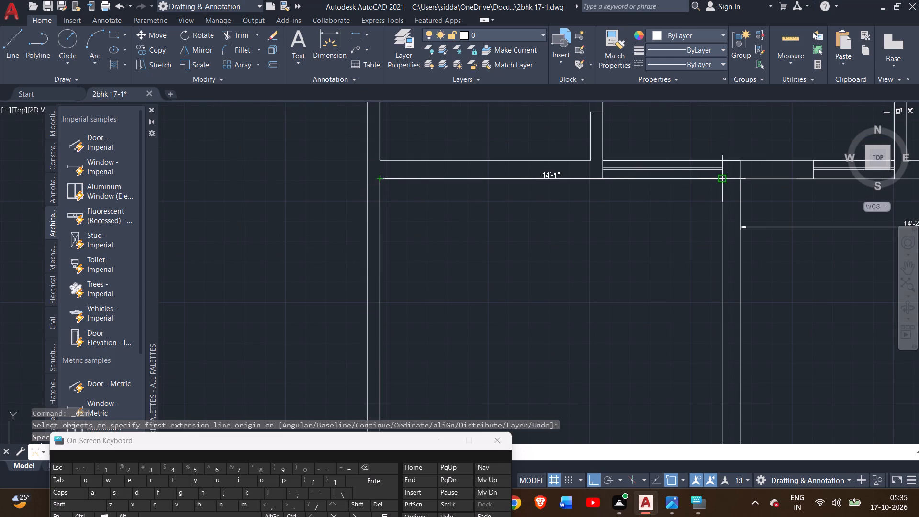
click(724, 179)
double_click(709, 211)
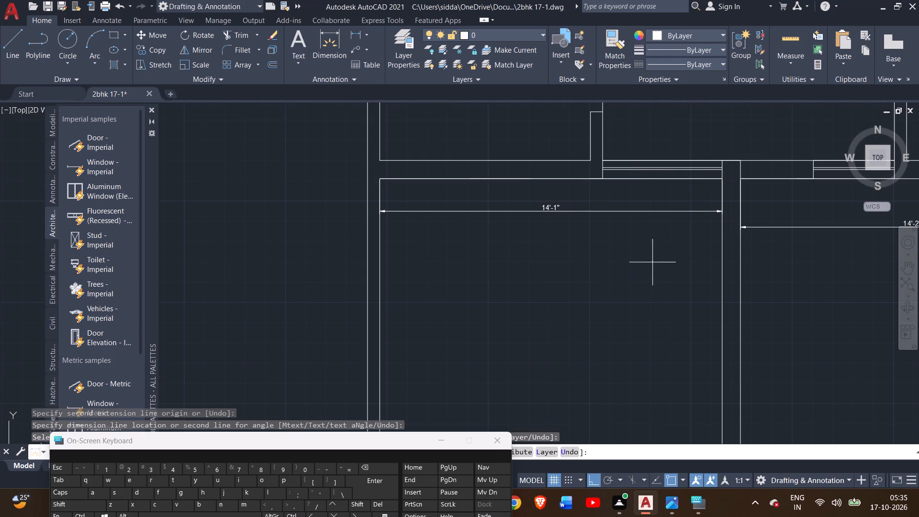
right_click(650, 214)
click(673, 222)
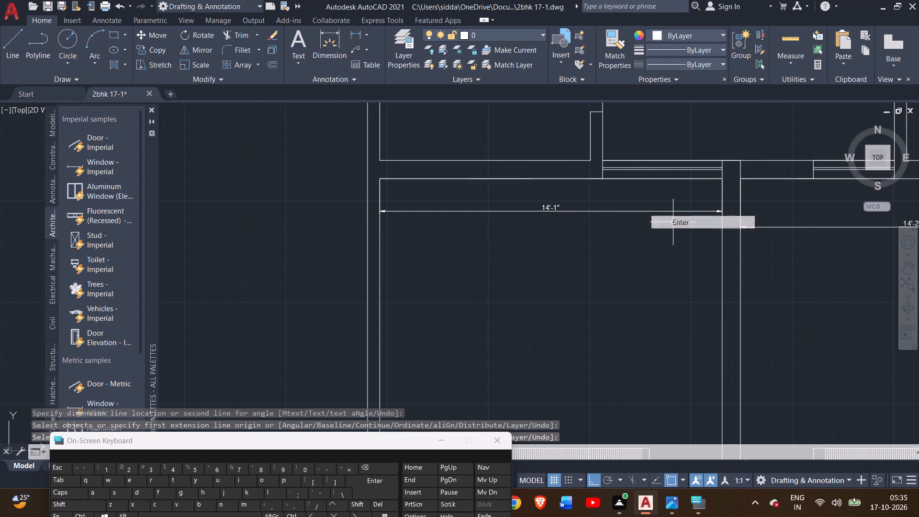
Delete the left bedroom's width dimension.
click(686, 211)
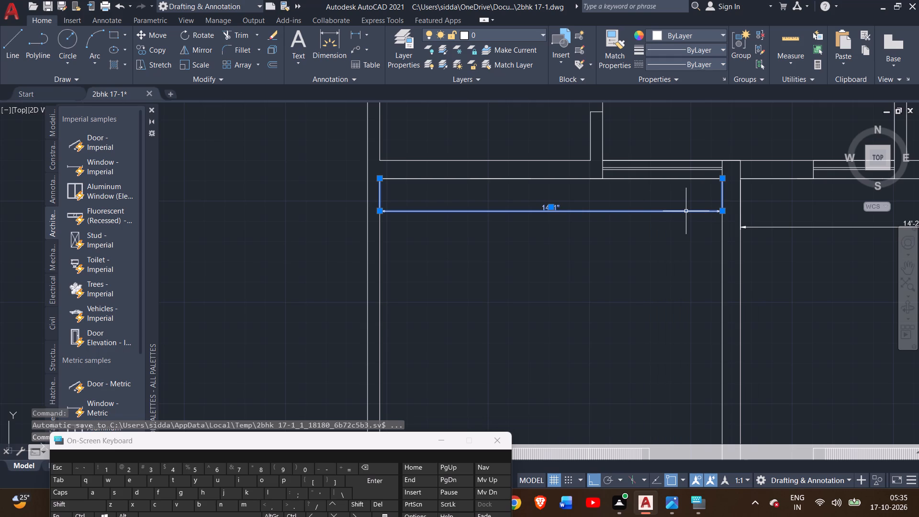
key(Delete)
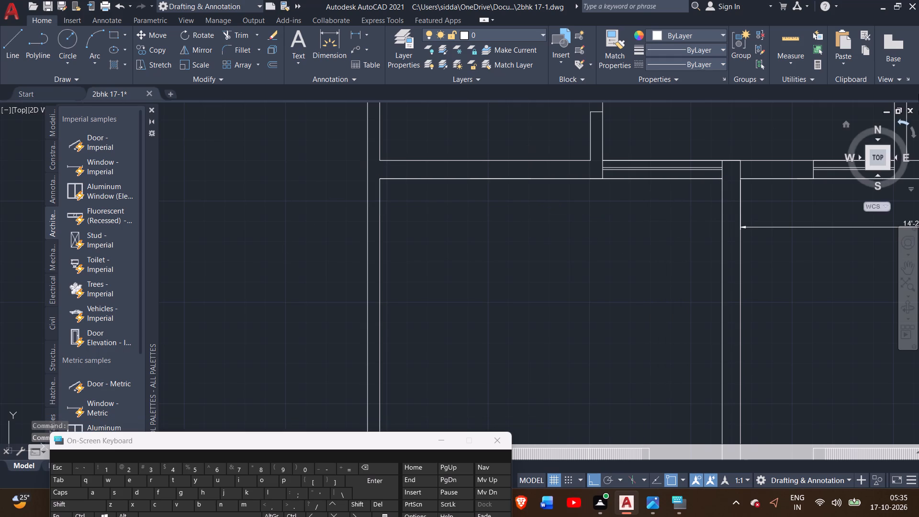
Dimension the left bedroom's inner width along its top wall, from the left outer wall to the central partition.
click(326, 53)
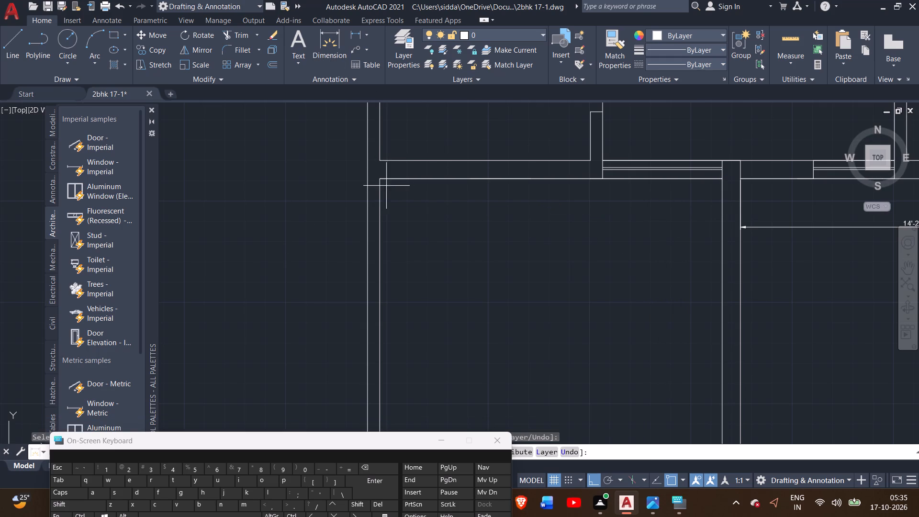
click(381, 181)
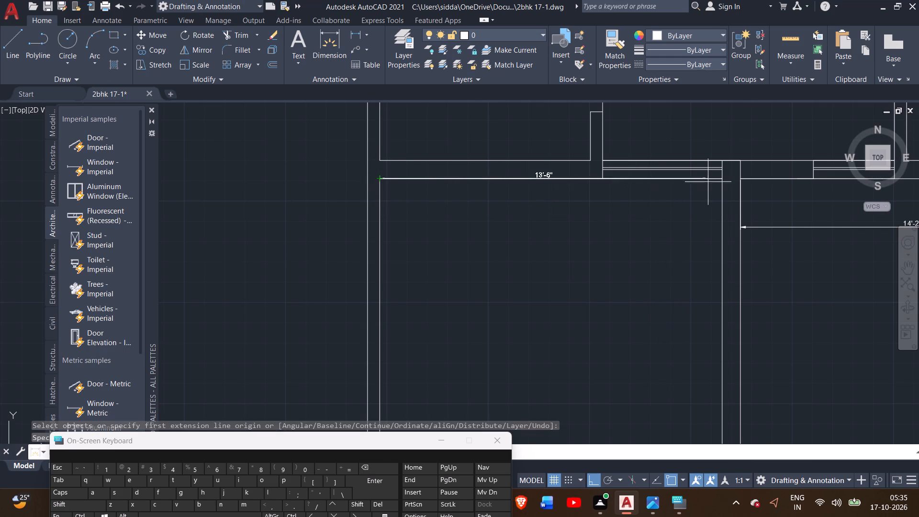
click(719, 179)
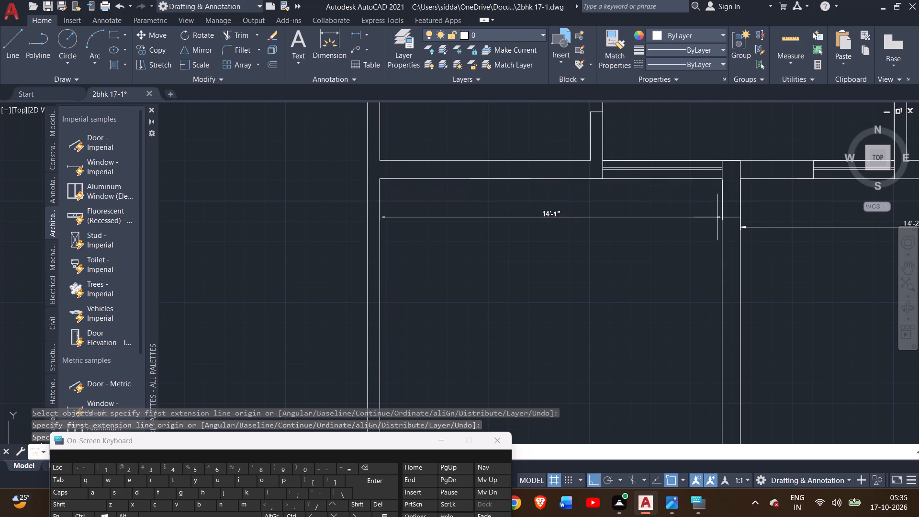
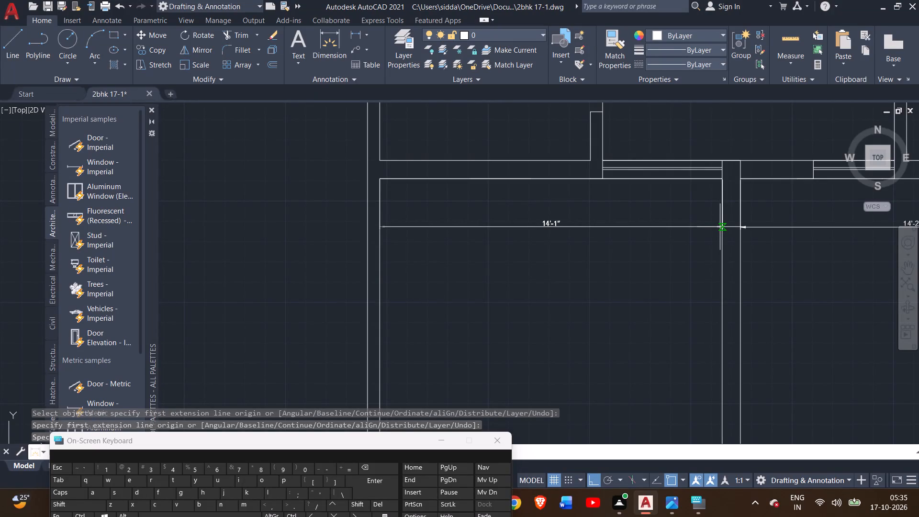
Place the horizontal width dimension across the left bedroom, just below its upper wall.
click(720, 227)
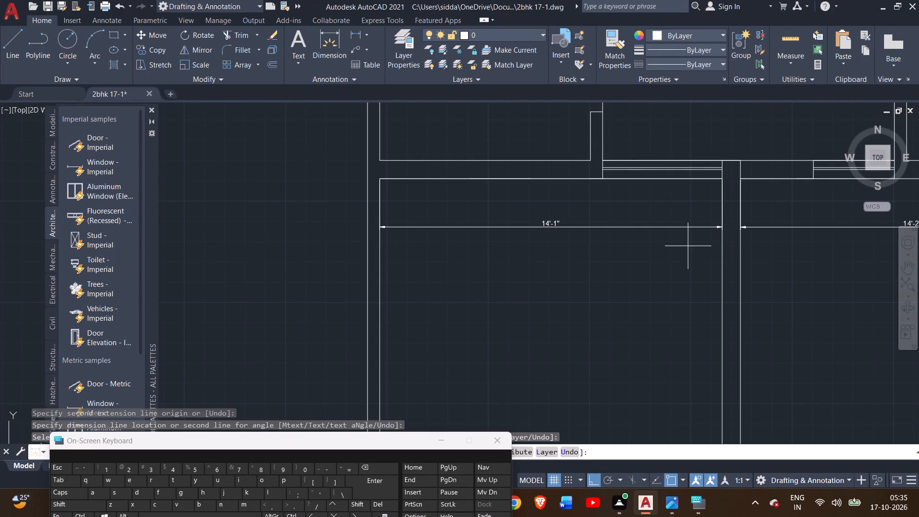
Dimension the left bedroom's depth from its upper-left inner corner to the wardrobe's lower edge, placing it just inside the outer wall.
scroll(711, 225, up, 3)
scroll(712, 226, down, 2)
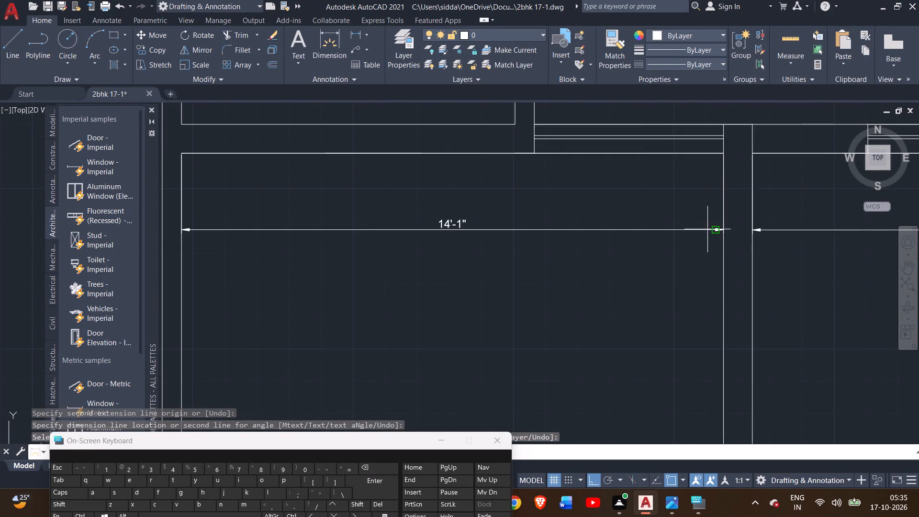
scroll(707, 231, down, 1)
scroll(663, 277, down, 2)
middle_drag(671, 296, 672, 296)
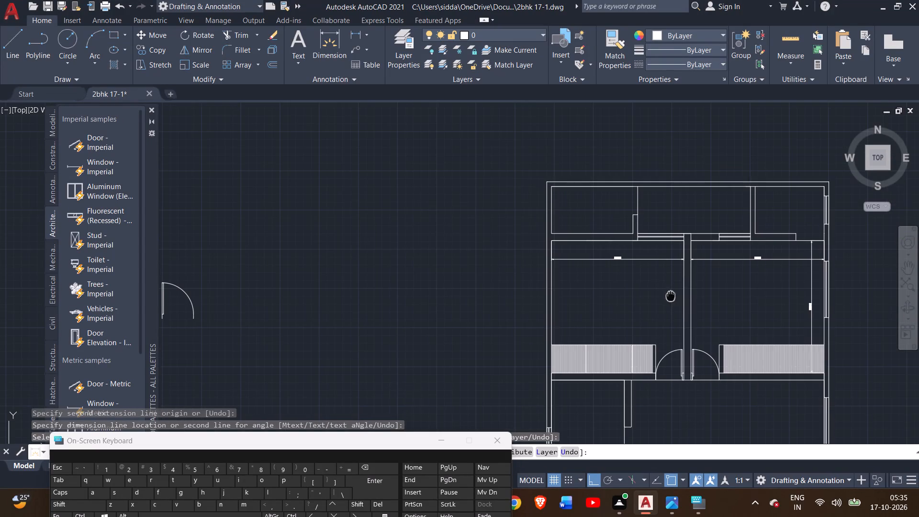
middle_drag(672, 296, 680, 246)
double_click(325, 34)
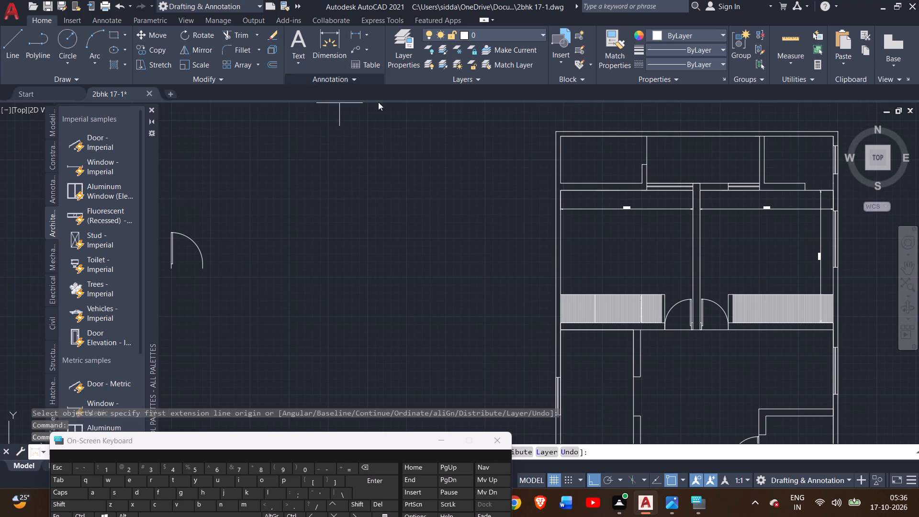
scroll(575, 181, up, 2)
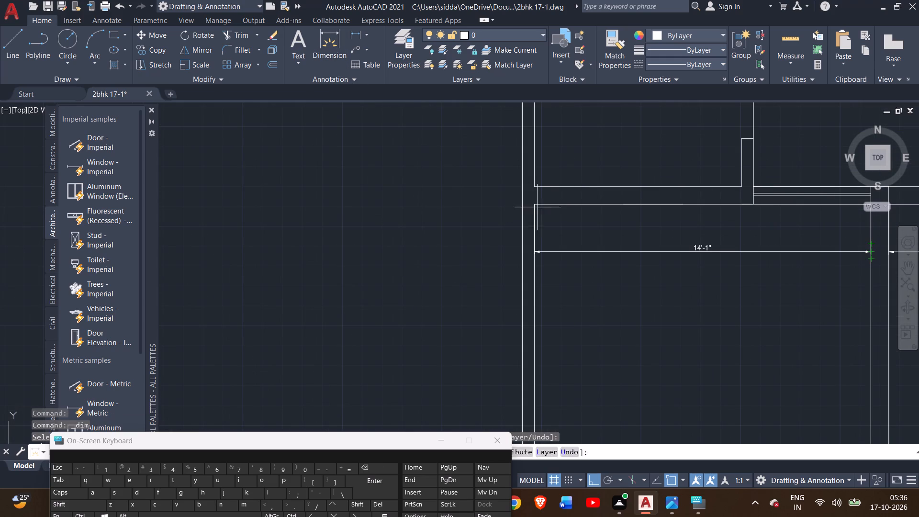
click(532, 203)
middle_drag(553, 334, 523, 195)
scroll(535, 287, down, 1)
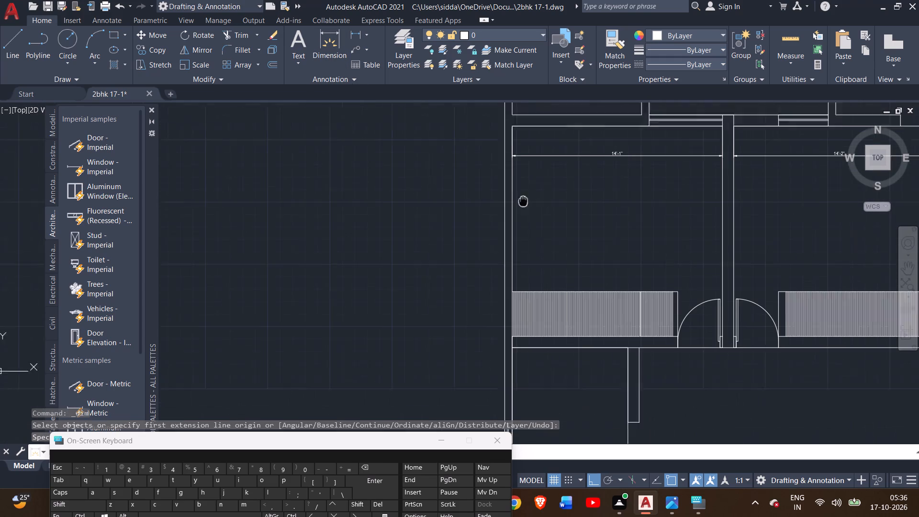
middle_drag(523, 195, 522, 171)
scroll(508, 302, up, 3)
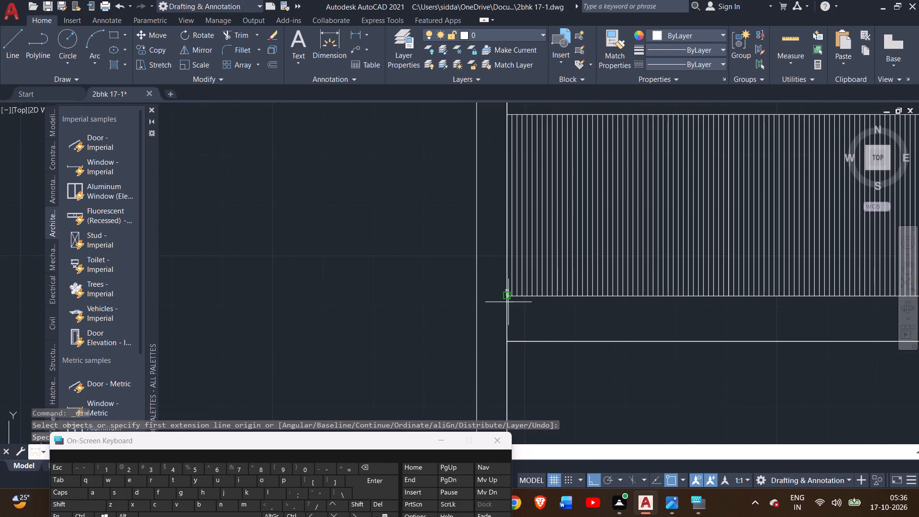
click(506, 299)
scroll(541, 292, down, 2)
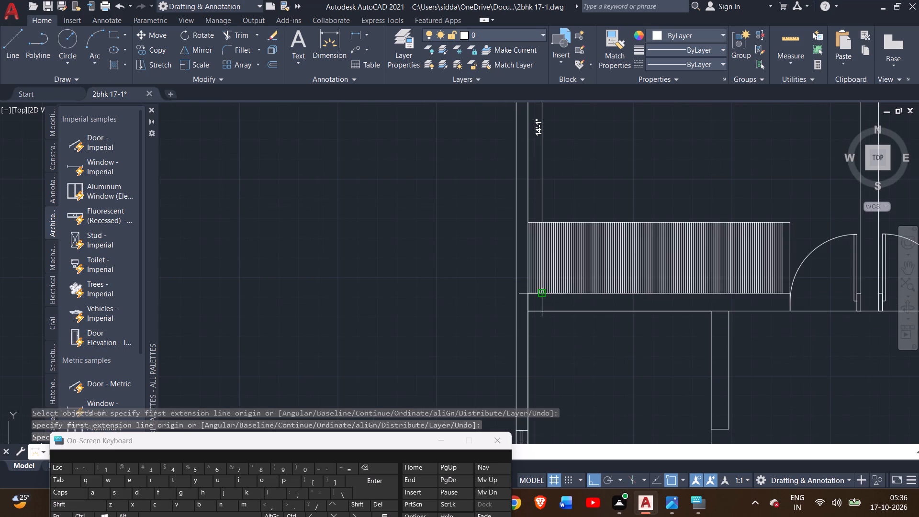
scroll(557, 287, down, 2)
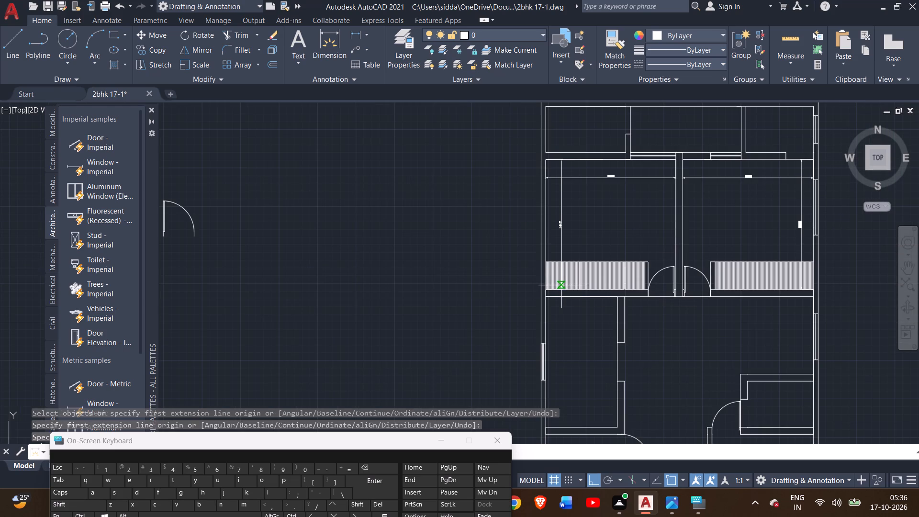
double_click(561, 285)
Dimension the inner width and depth of the small top-left room, placing both dimension lines inside the room.
scroll(553, 196, up, 2)
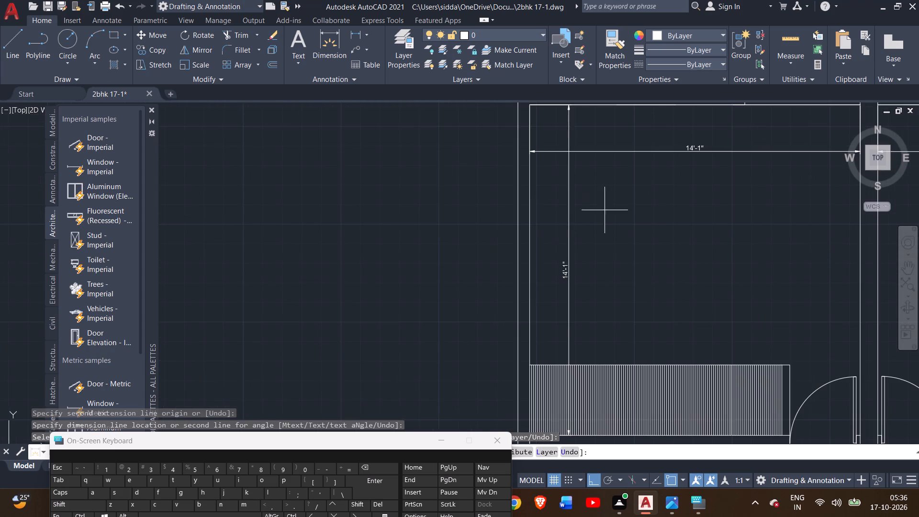
scroll(607, 216, up, 1)
scroll(421, 269, down, 2)
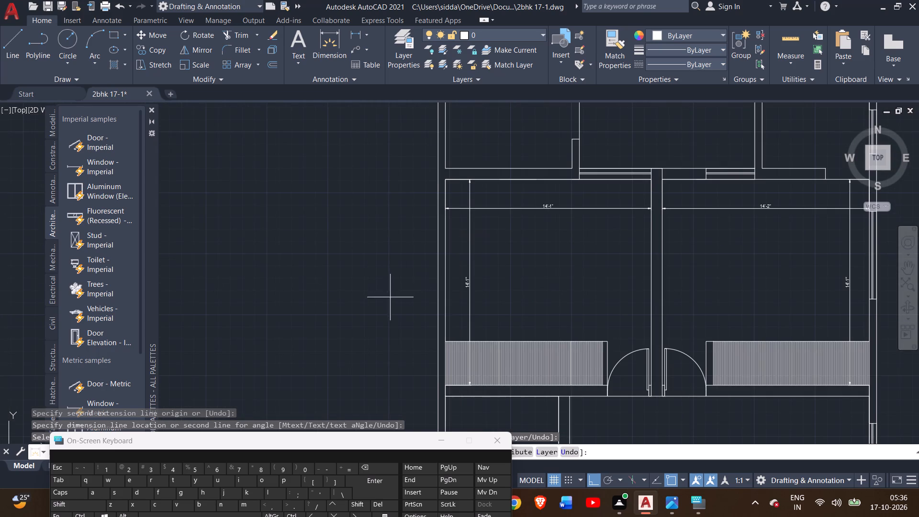
middle_drag(389, 297, 376, 410)
middle_drag(383, 243, 371, 319)
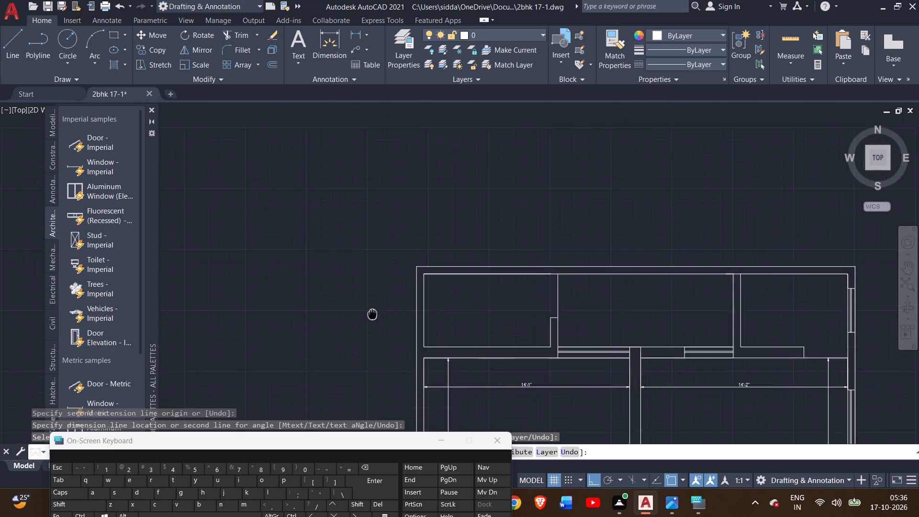
middle_drag(371, 319, 366, 344)
scroll(436, 343, up, 1)
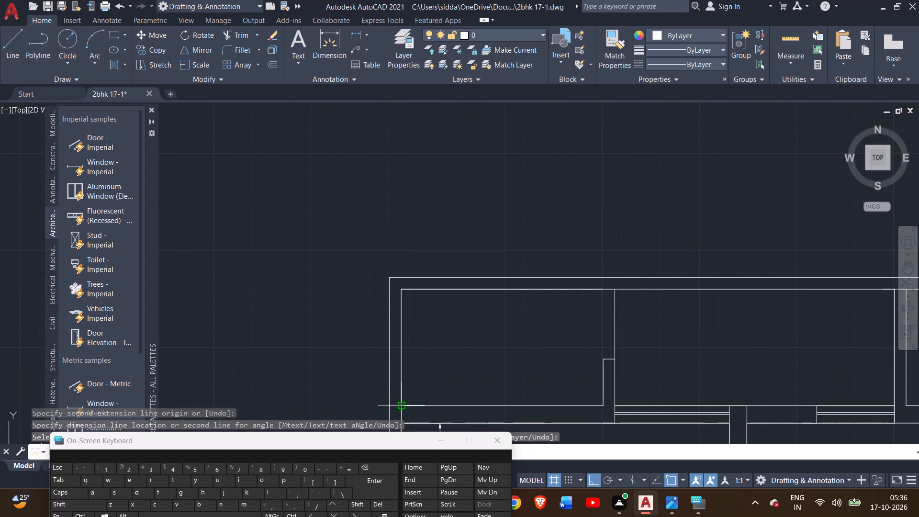
click(401, 405)
click(603, 404)
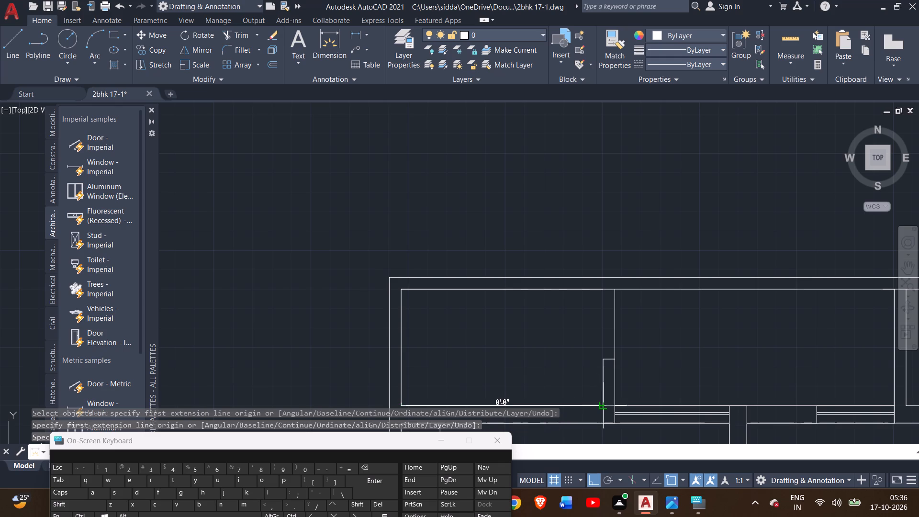
click(597, 375)
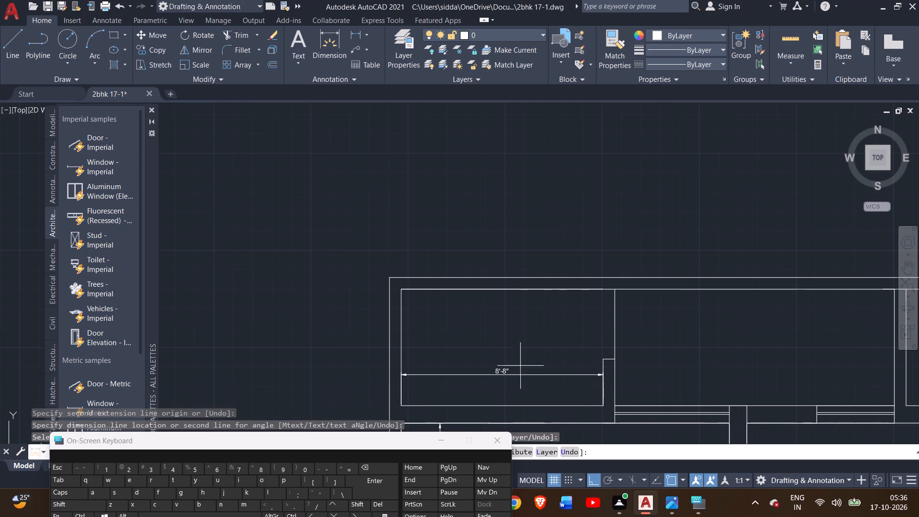
middle_drag(499, 332, 567, 275)
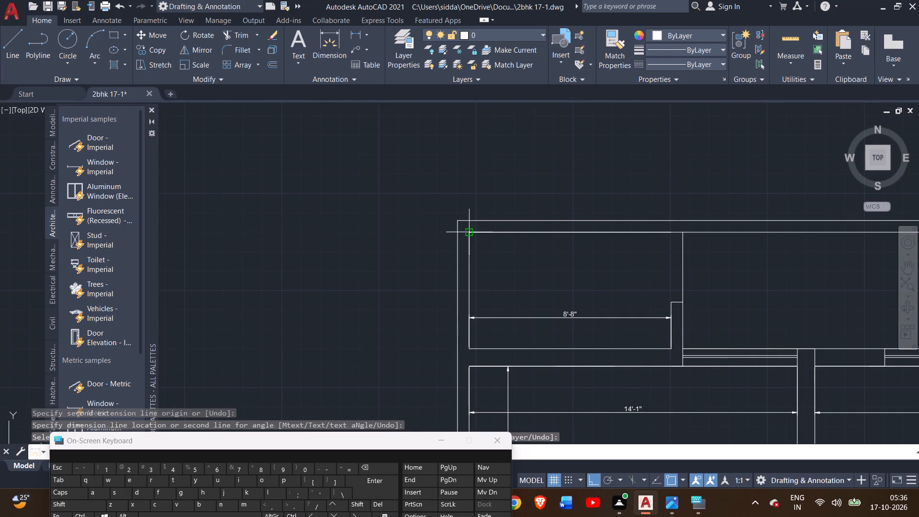
click(468, 230)
click(468, 350)
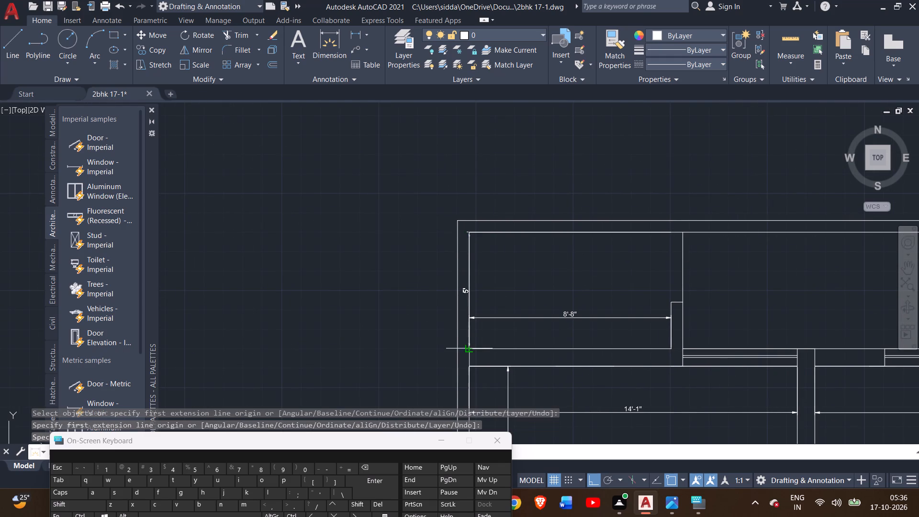
click(496, 348)
Dimension the inner width and depth of the top middle room, placing the lines near its upper and right walls.
middle_drag(540, 332, 532, 327)
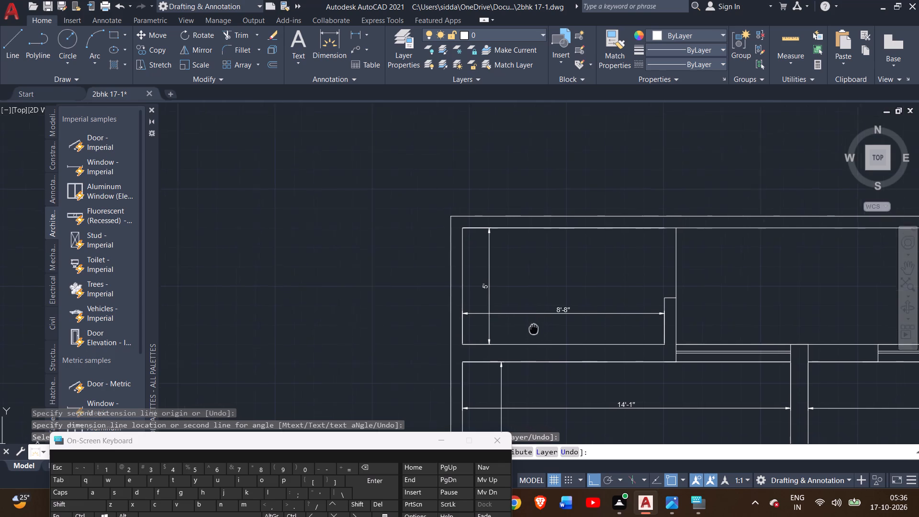
middle_drag(532, 327, 200, 307)
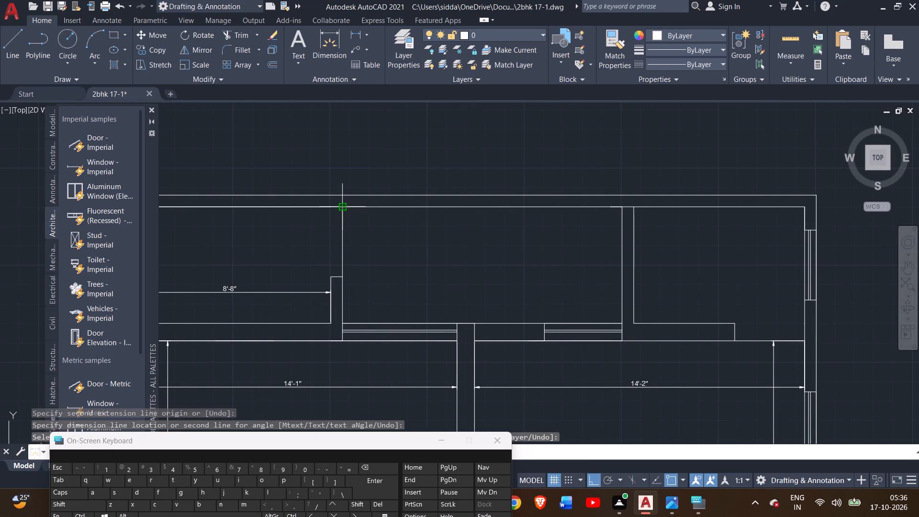
click(342, 209)
click(625, 205)
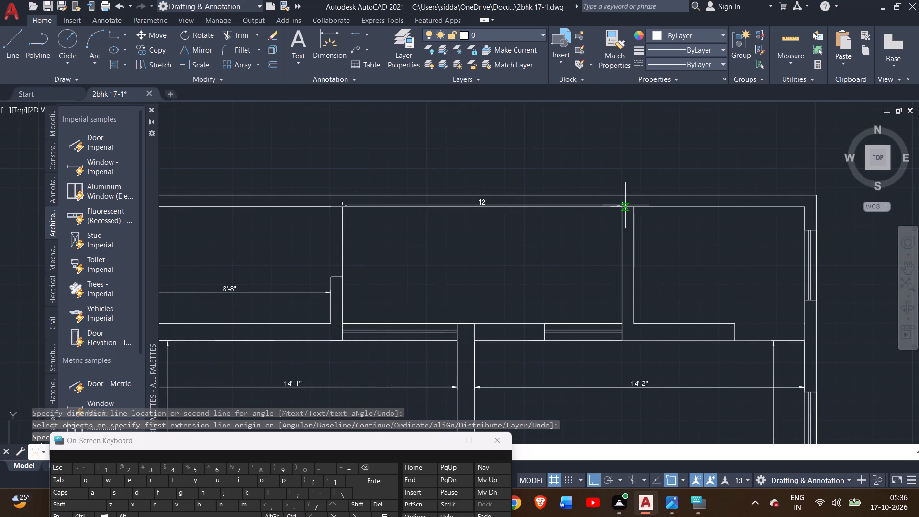
click(620, 231)
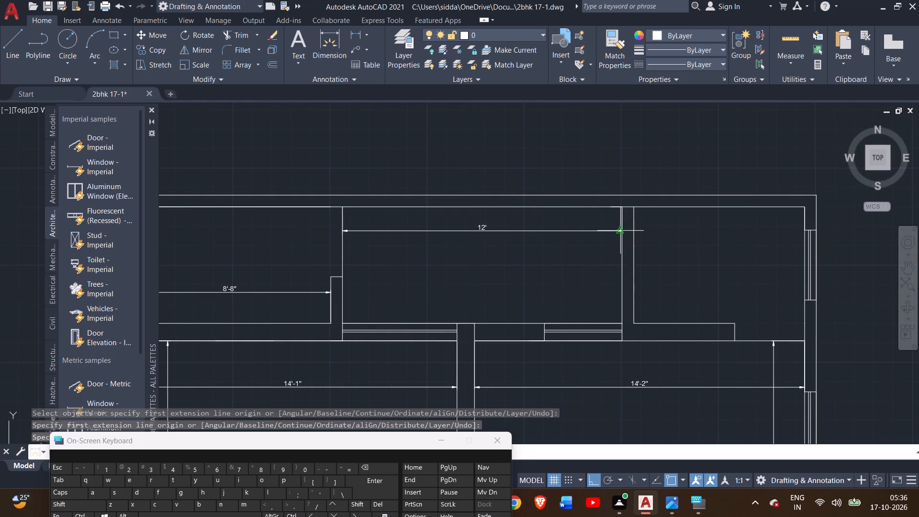
click(619, 323)
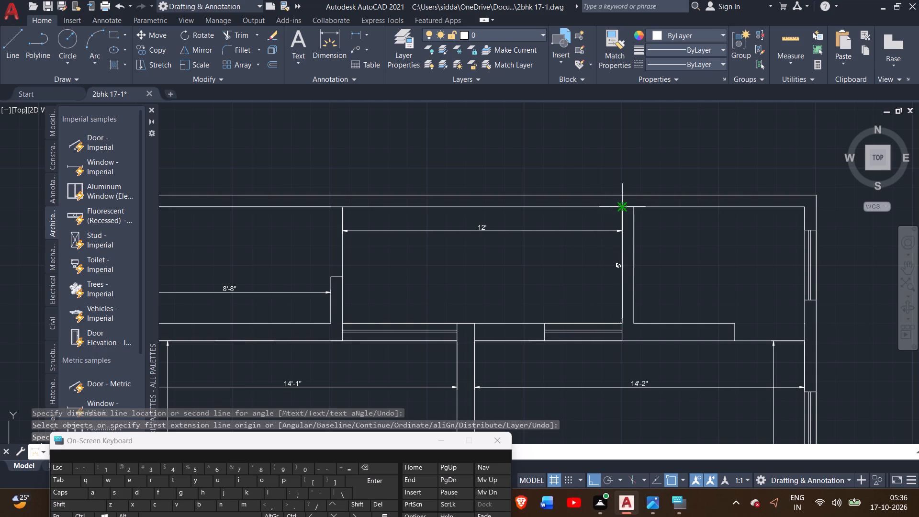
click(620, 208)
double_click(594, 225)
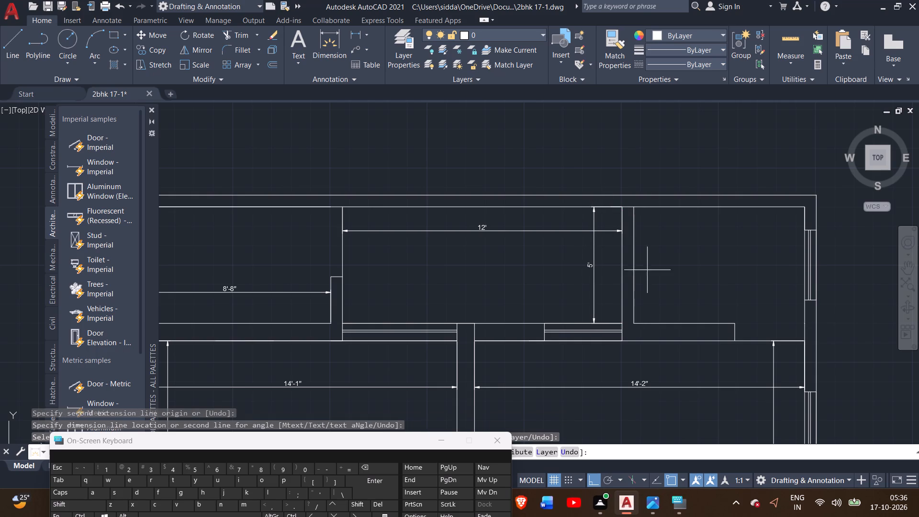
Dimension the inner width of the small top-right room, placing the line just below its upper wall.
scroll(645, 263, up, 1)
scroll(595, 284, down, 2)
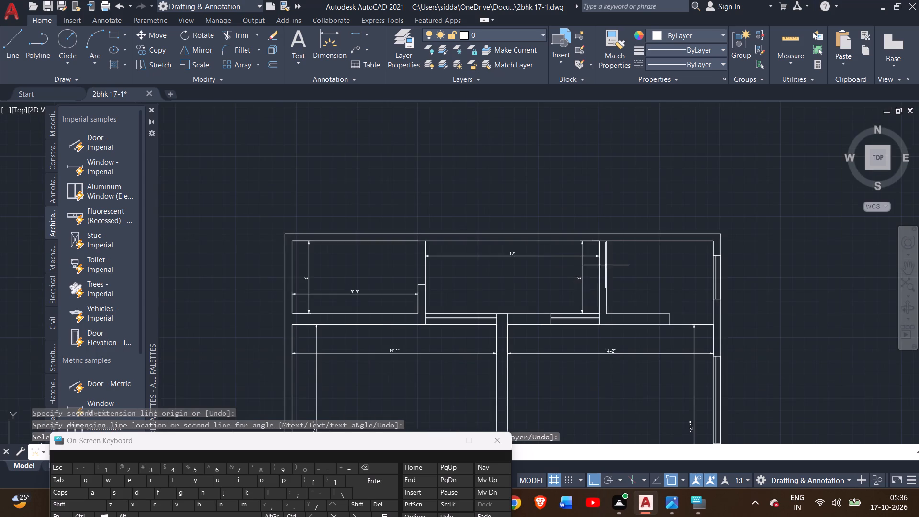
scroll(631, 269, down, 1)
middle_drag(631, 269, 421, 203)
scroll(417, 192, up, 1)
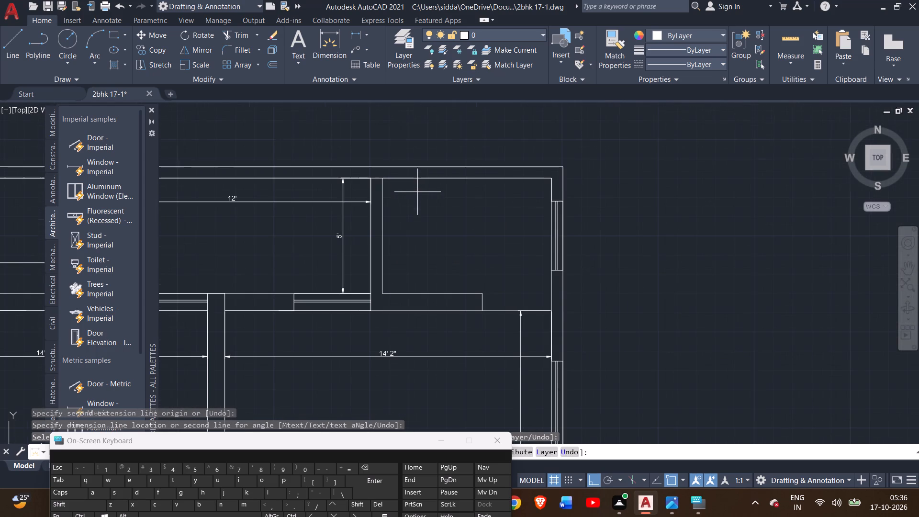
scroll(417, 192, up, 1)
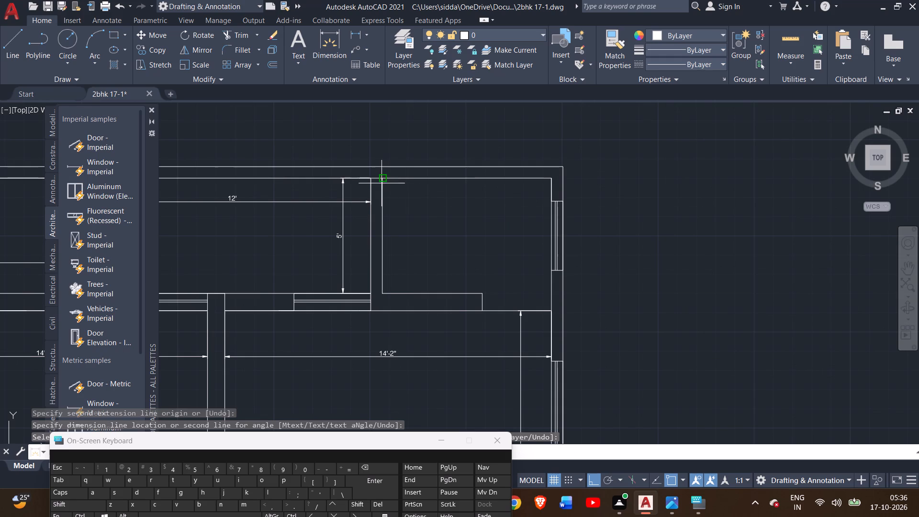
double_click(381, 180)
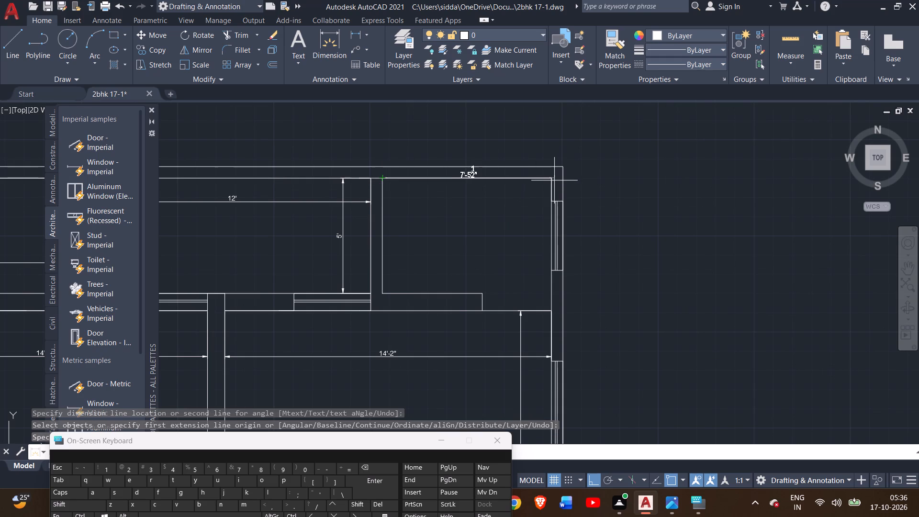
click(551, 178)
click(546, 199)
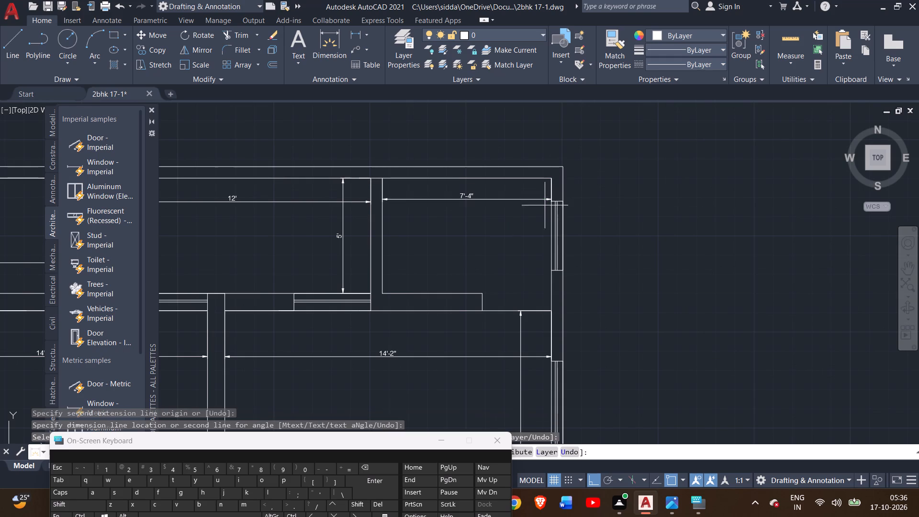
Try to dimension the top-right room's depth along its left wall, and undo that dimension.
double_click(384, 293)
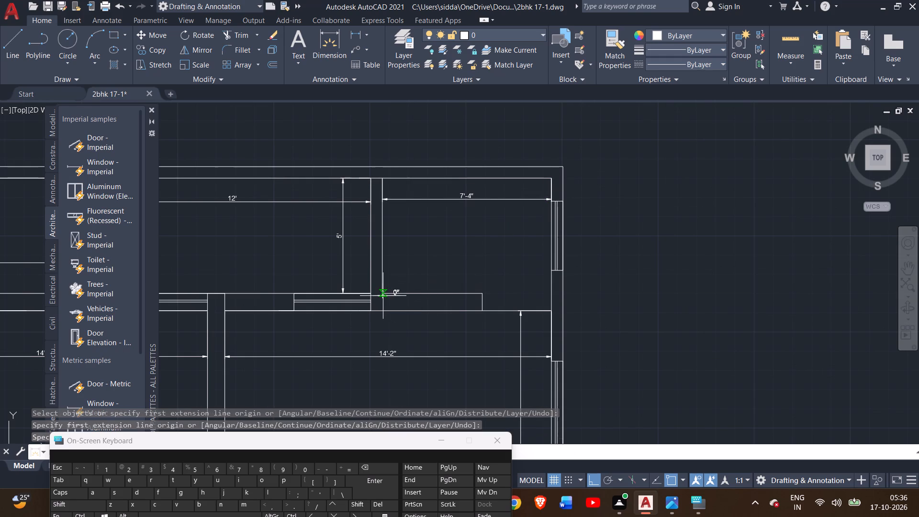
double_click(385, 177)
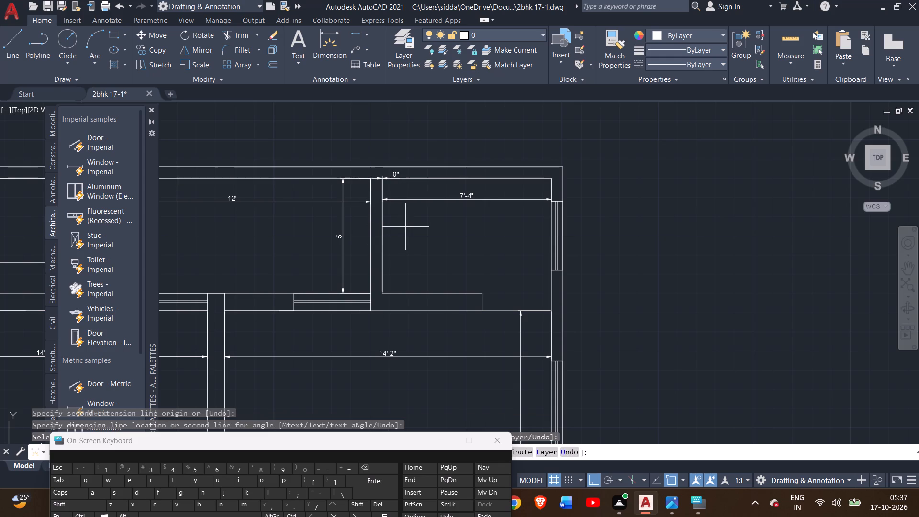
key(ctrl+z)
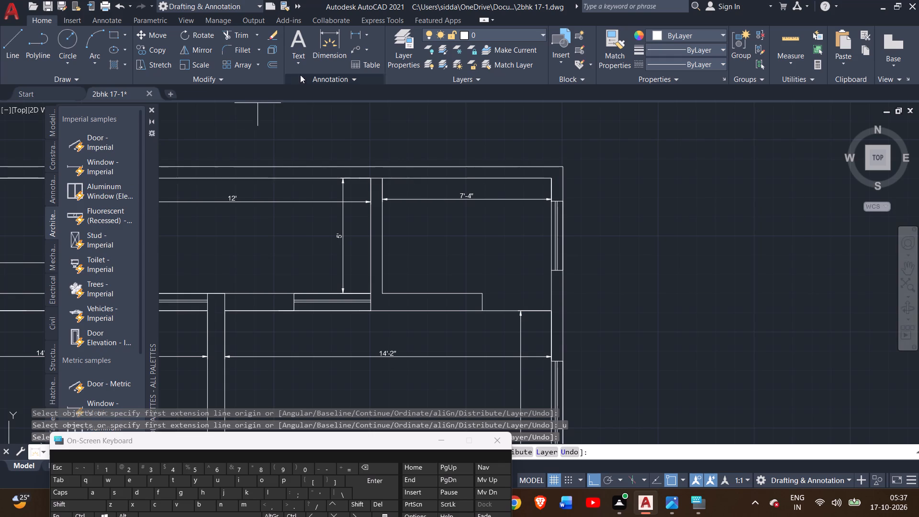
Dimension the top-right room's depth from its upper-left to lower-left inner corner, placing the line inside the room.
click(323, 55)
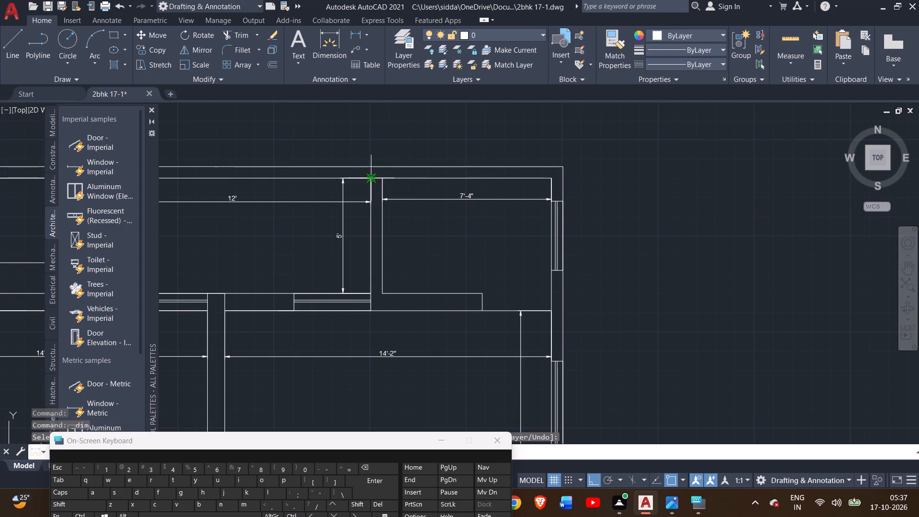
click(384, 178)
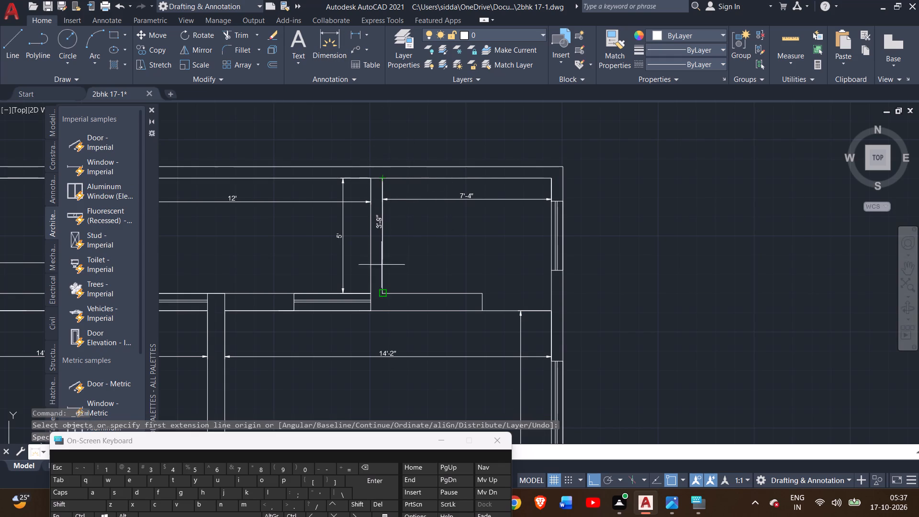
click(385, 295)
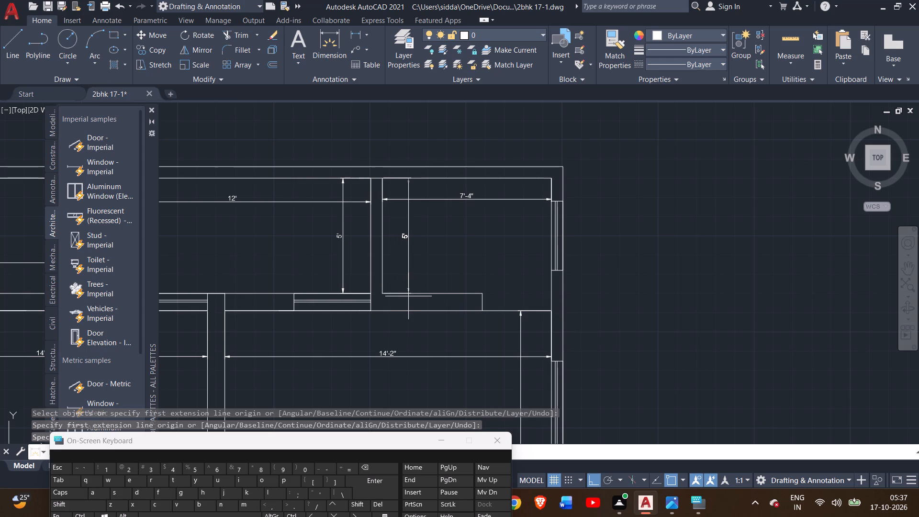
click(411, 295)
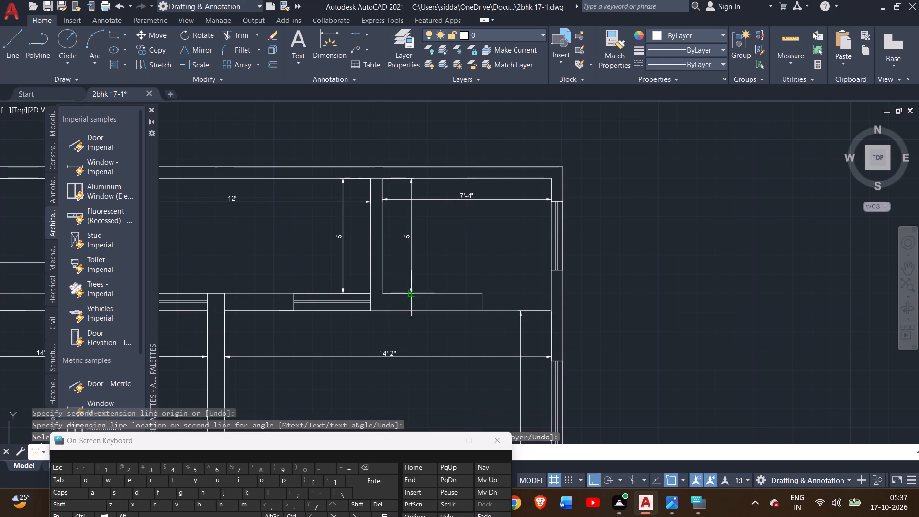
Dimension the inner width of the left room below the hatched wardrobes, placing the line just below its upper wall.
scroll(403, 183, up, 3)
scroll(452, 190, down, 2)
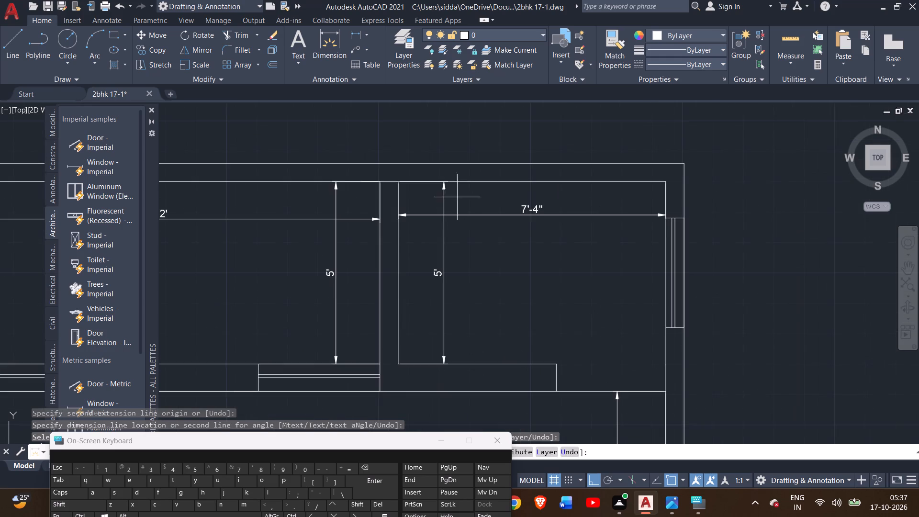
scroll(469, 207, up, 3)
scroll(469, 210, down, 3)
scroll(483, 255, down, 2)
middle_drag(488, 276, 554, 156)
middle_drag(521, 272, 570, 141)
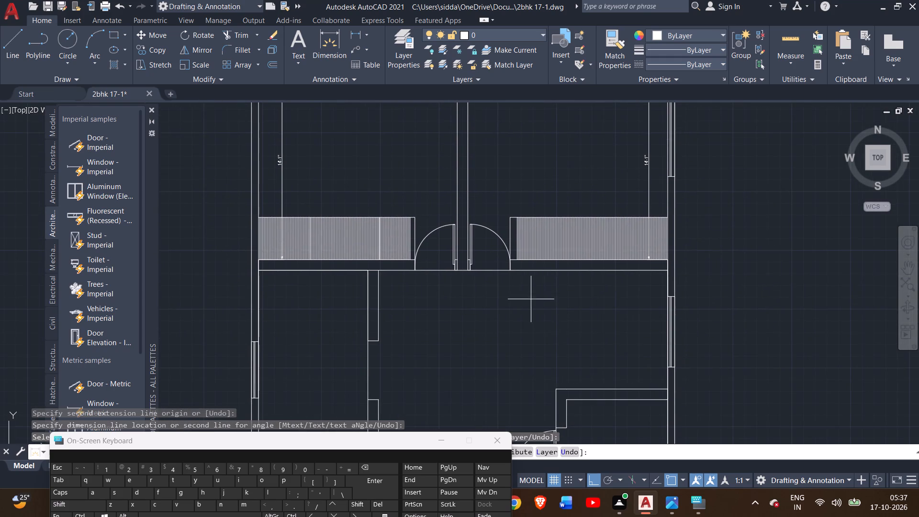
middle_drag(527, 294, 516, 179)
click(319, 62)
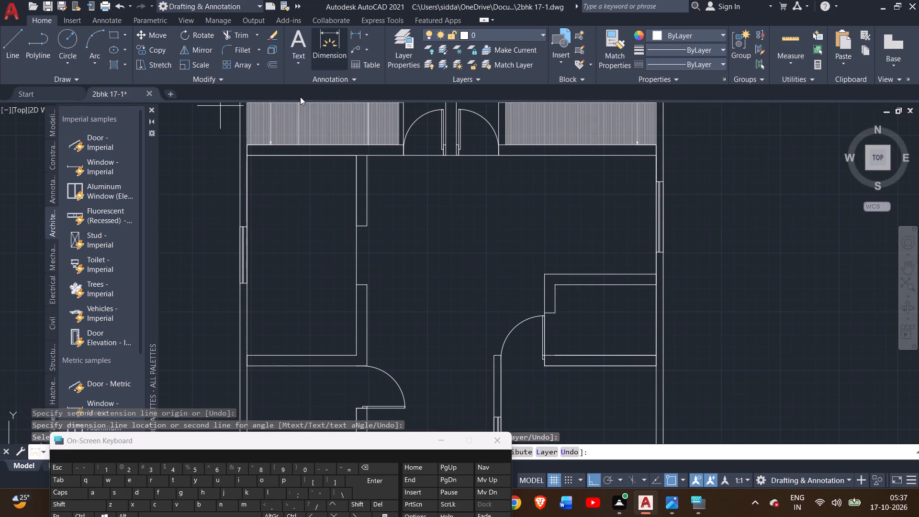
scroll(258, 189, up, 2)
middle_drag(263, 192, 297, 296)
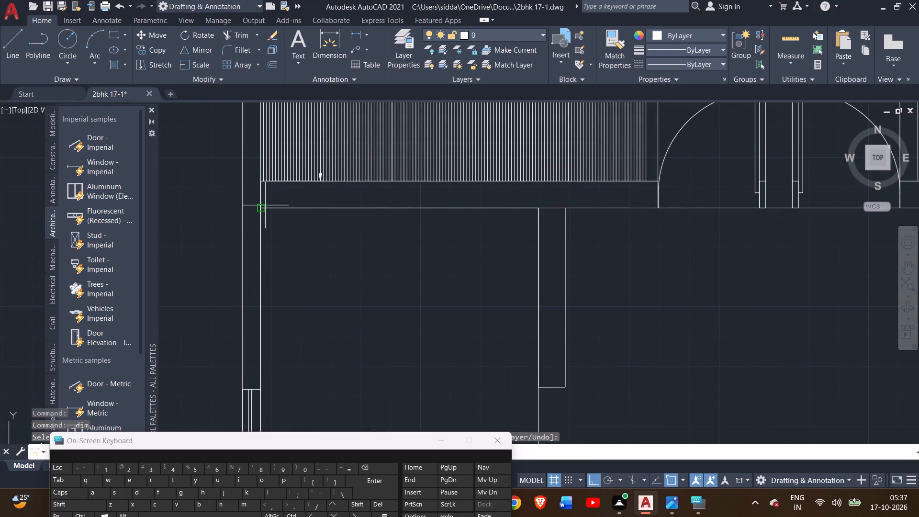
double_click(259, 208)
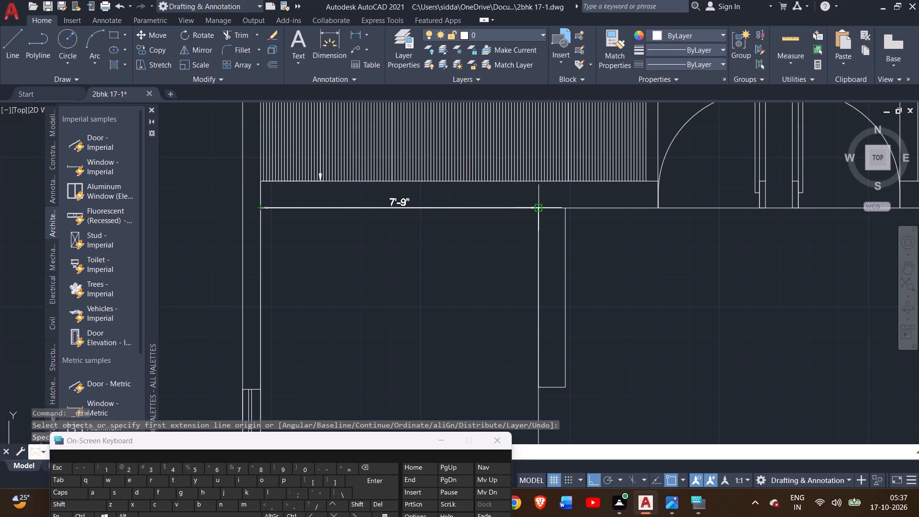
double_click(537, 209)
click(504, 255)
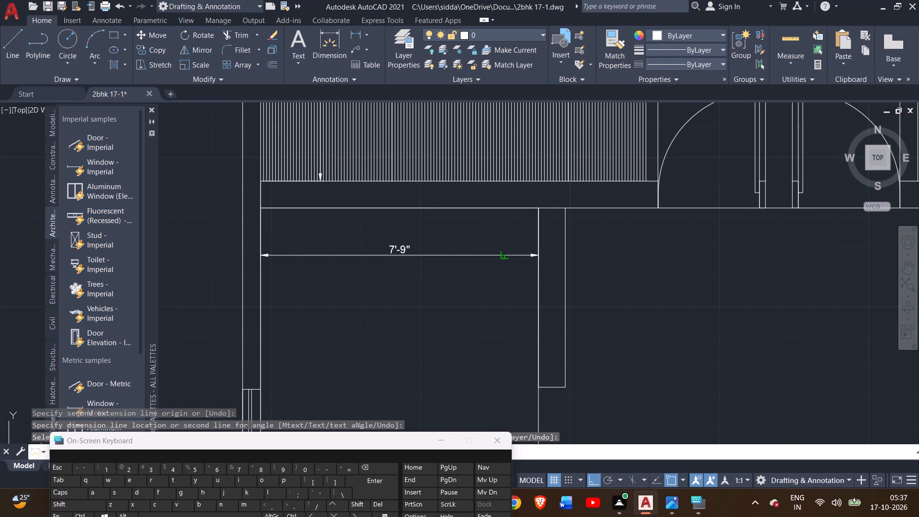
Dimension the same left room's depth from its upper-left to lower-left inner corner, placing the line inside near the left wall.
scroll(475, 293, down, 1)
middle_drag(475, 293, 531, 198)
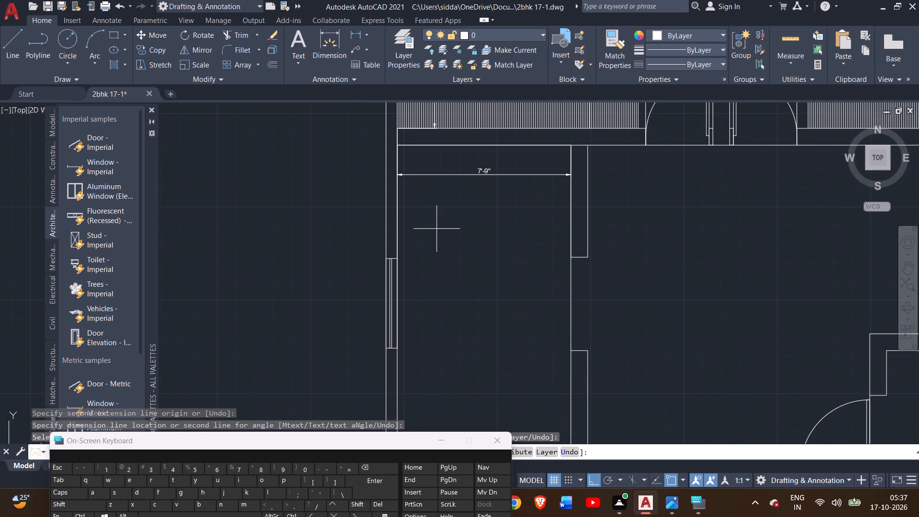
click(326, 51)
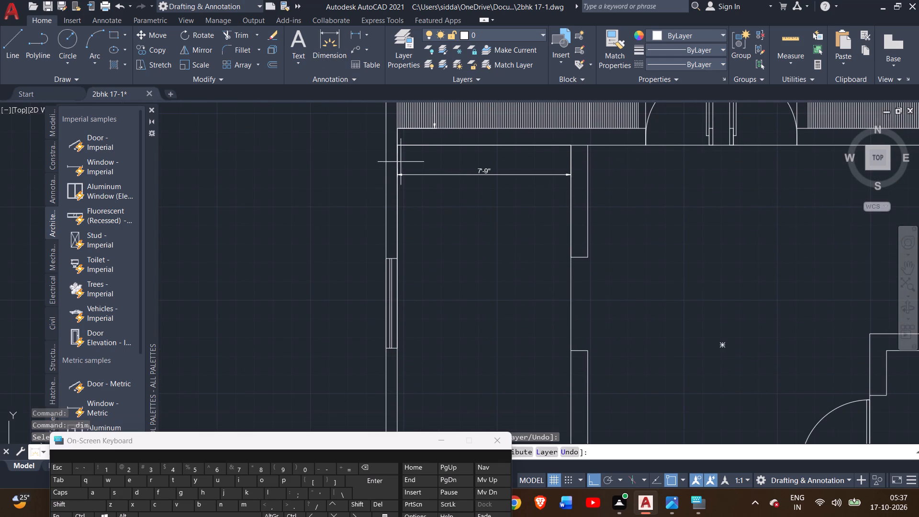
click(398, 146)
middle_drag(420, 302, 407, 181)
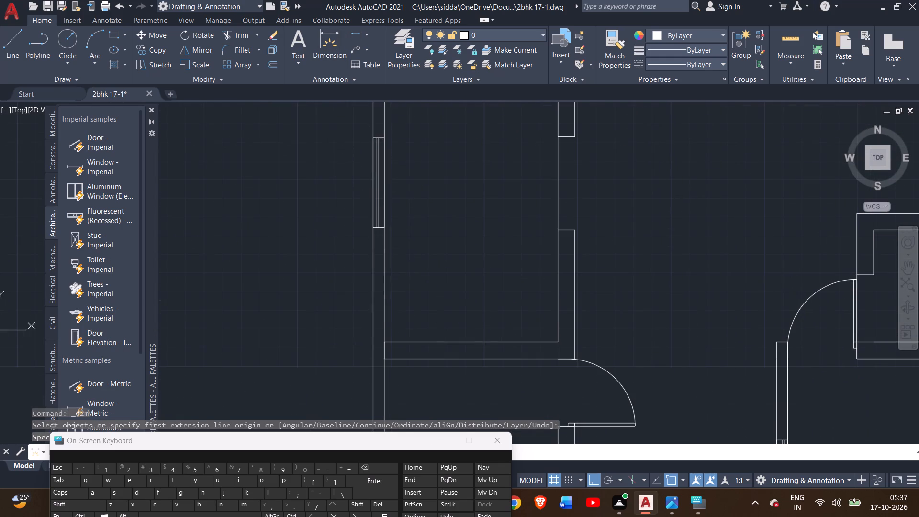
double_click(386, 341)
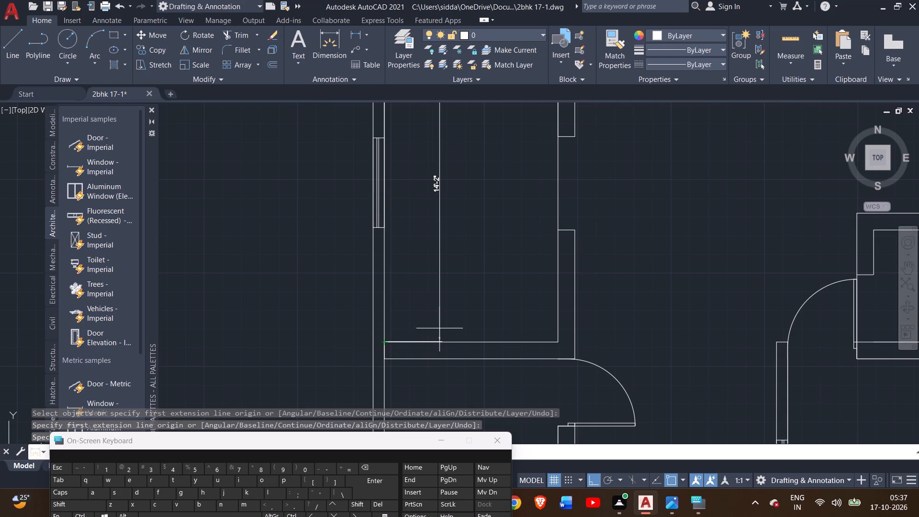
click(426, 334)
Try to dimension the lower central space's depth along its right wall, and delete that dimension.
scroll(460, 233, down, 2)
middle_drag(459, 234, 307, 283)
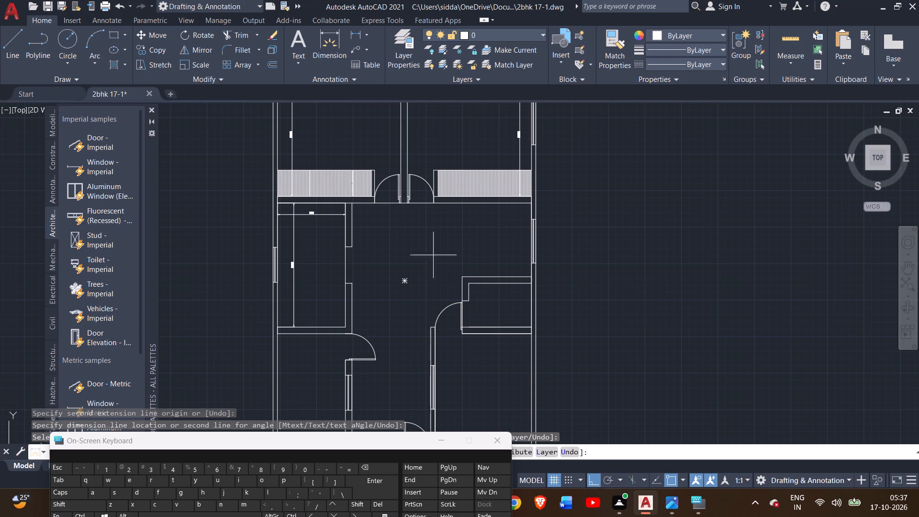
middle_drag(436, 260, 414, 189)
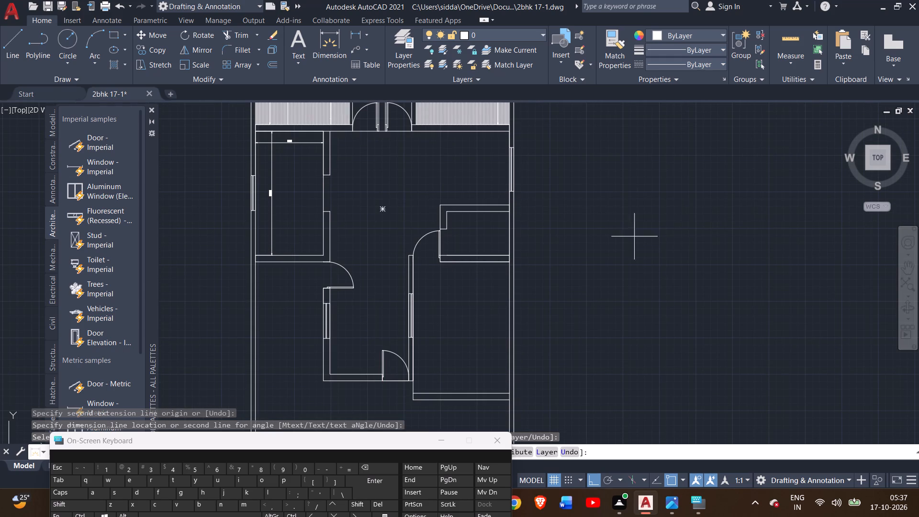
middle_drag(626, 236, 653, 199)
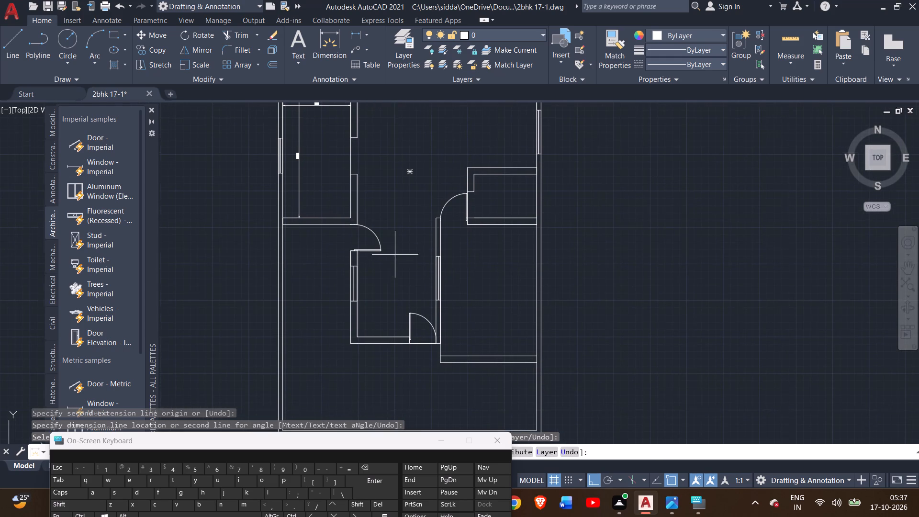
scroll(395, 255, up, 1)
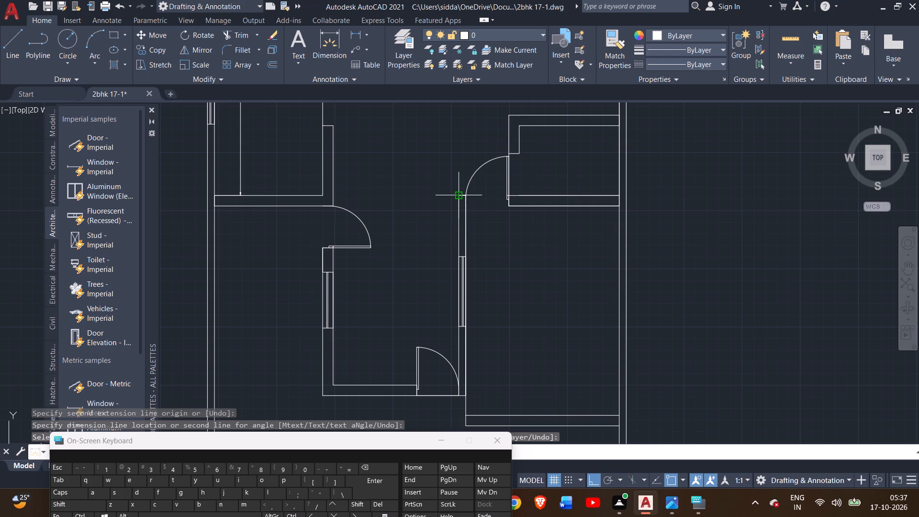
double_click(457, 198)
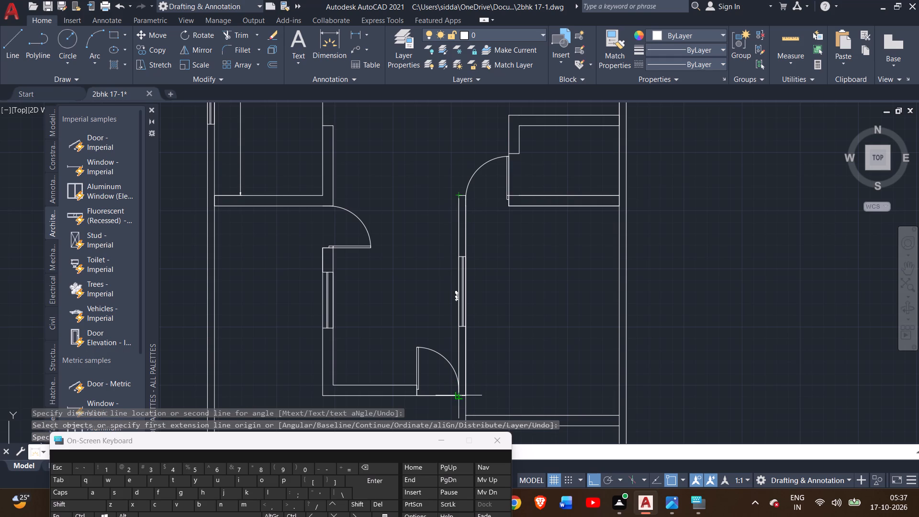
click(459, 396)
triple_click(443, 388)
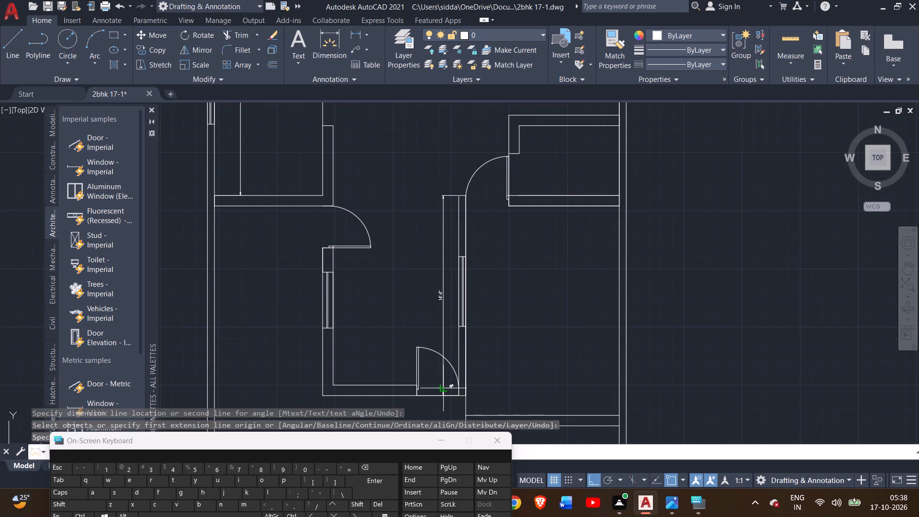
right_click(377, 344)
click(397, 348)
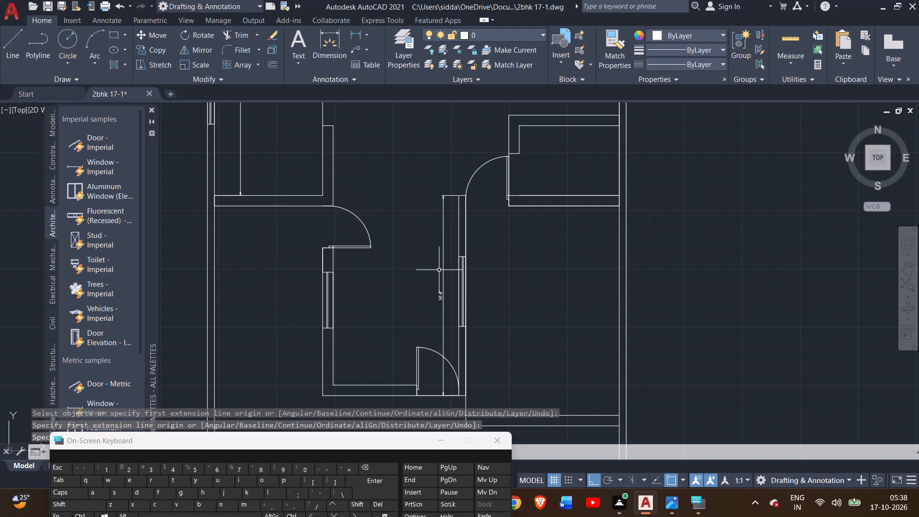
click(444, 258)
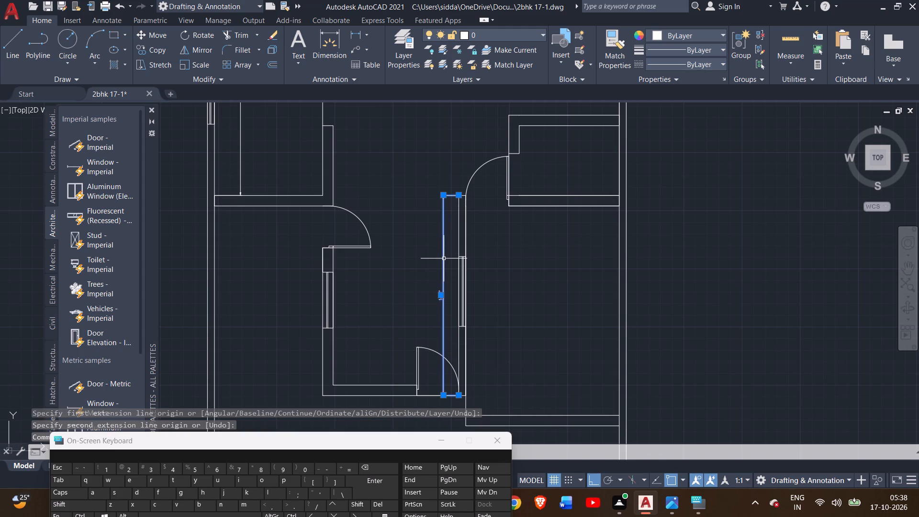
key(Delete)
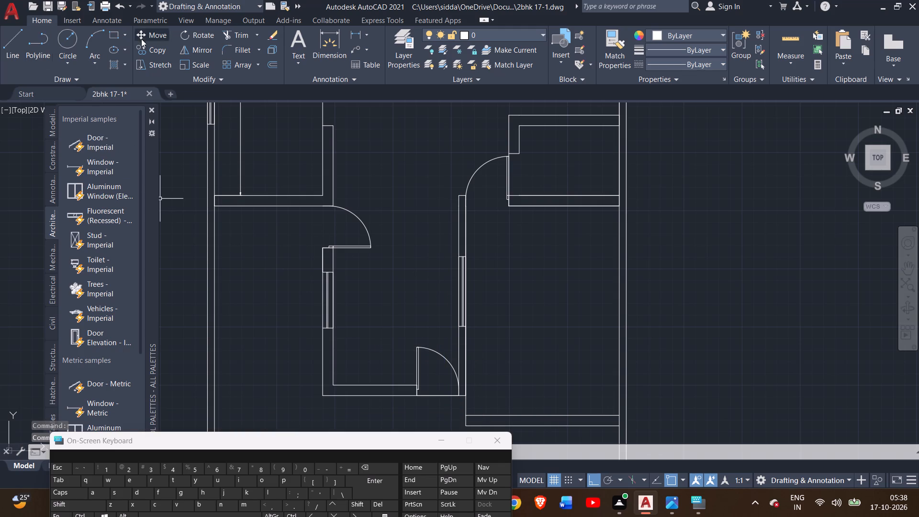
Dimension the lower central space's depth from the wall corner above its left door to its lower-left inner corner, placing the line inside.
click(332, 43)
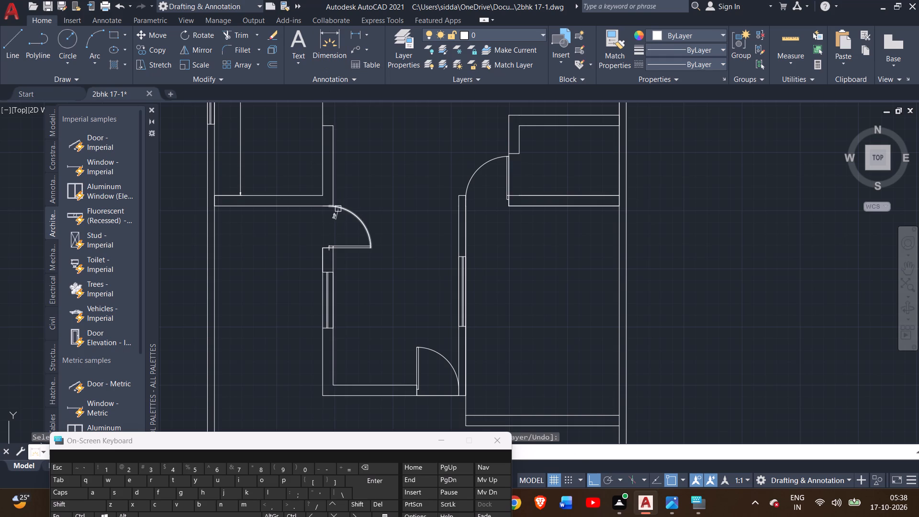
double_click(334, 202)
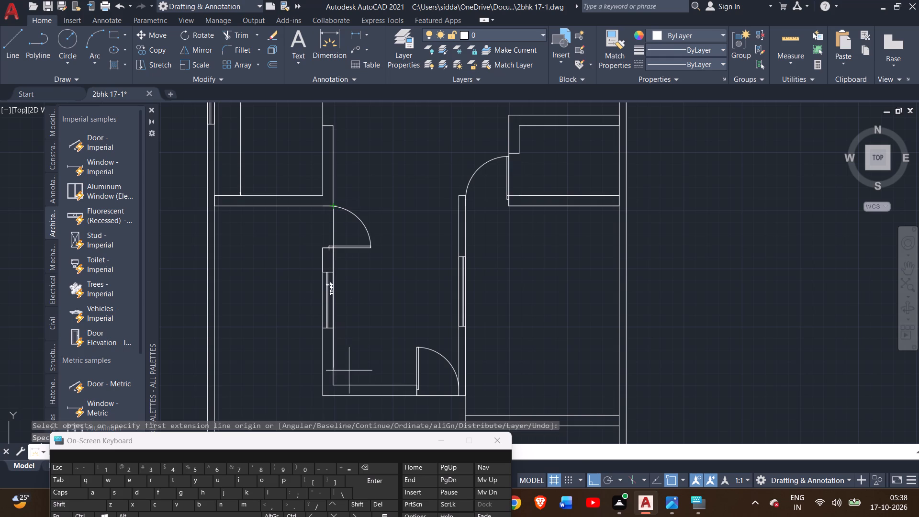
click(330, 385)
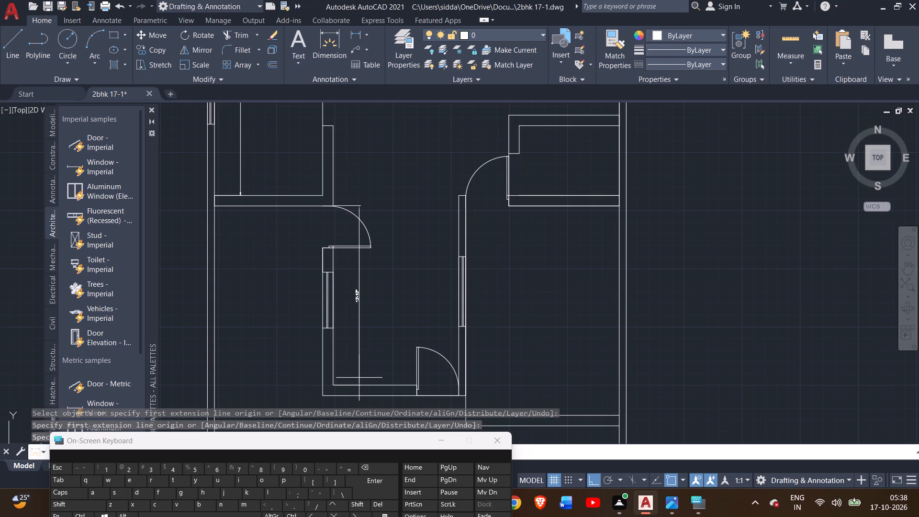
click(359, 378)
Dimension the lower central space's width from the wall corner above its left door across to the right wall, placing the line just below.
scroll(340, 274, up, 4)
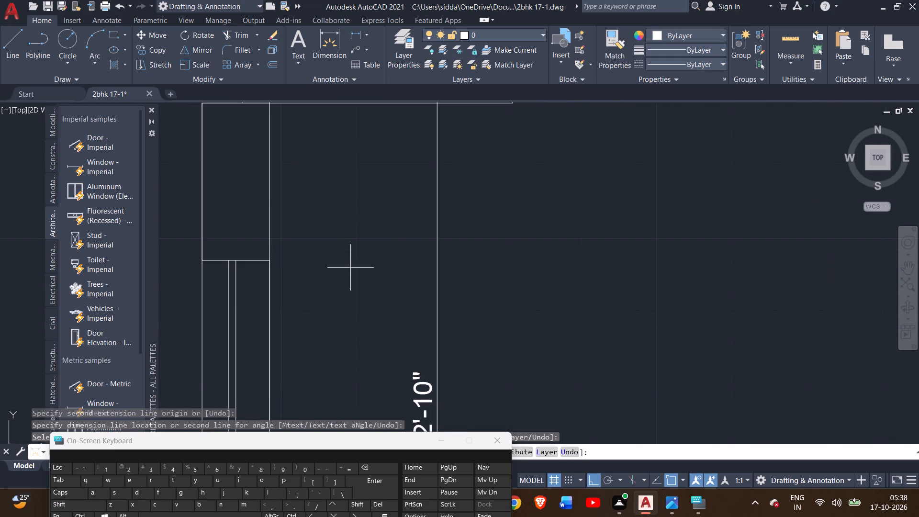
scroll(350, 268, down, 4)
middle_drag(350, 268, 330, 263)
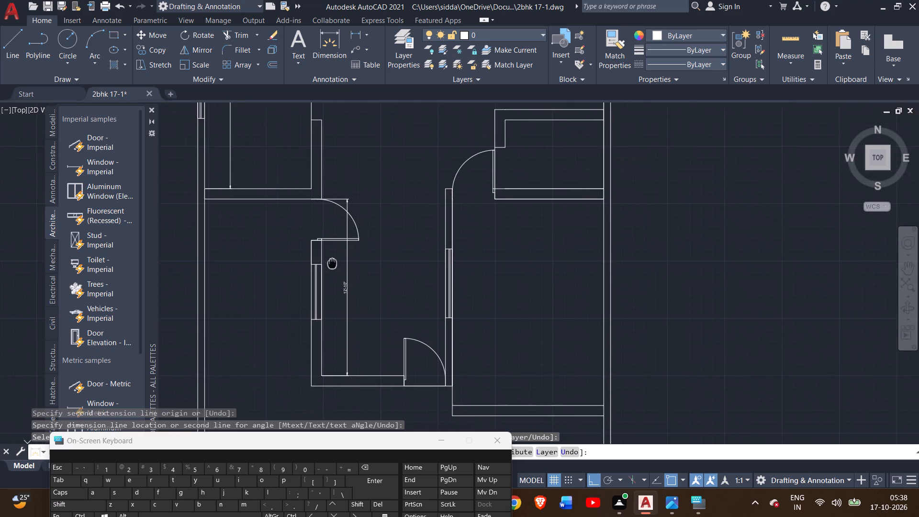
middle_drag(330, 263, 298, 223)
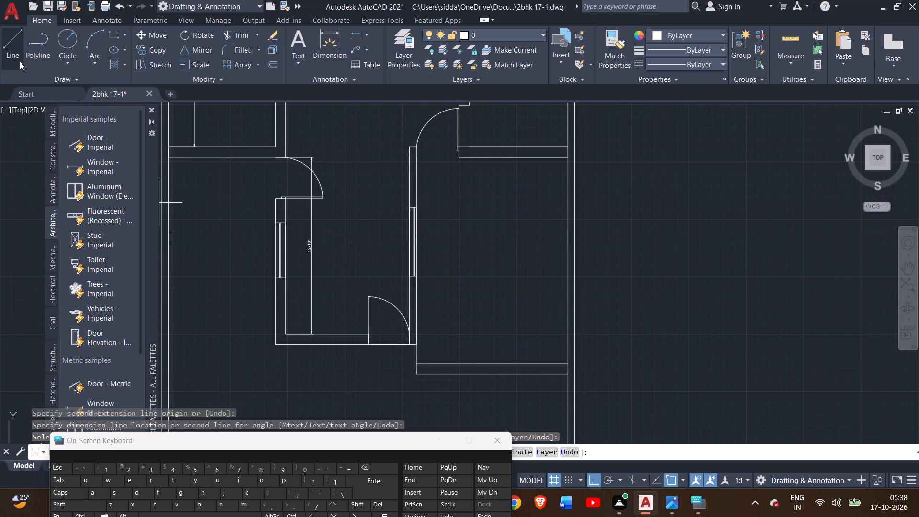
click(10, 47)
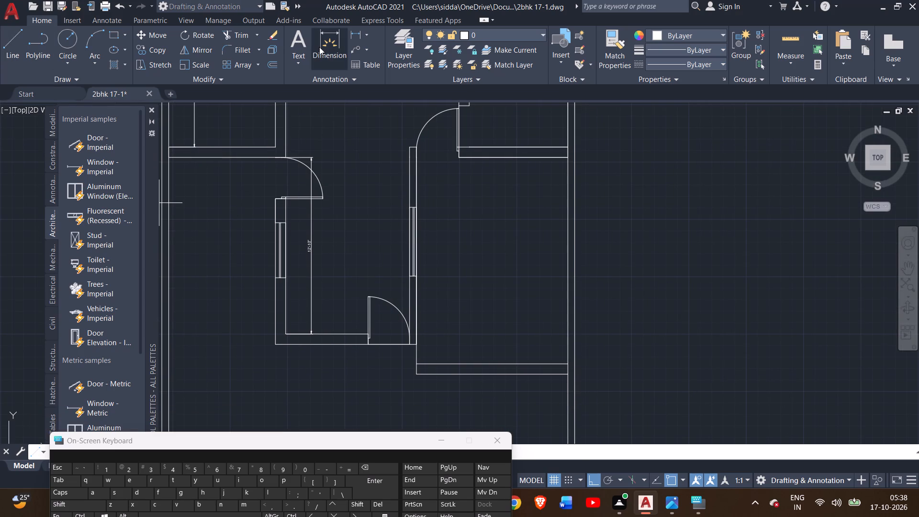
click(325, 43)
scroll(280, 176, up, 3)
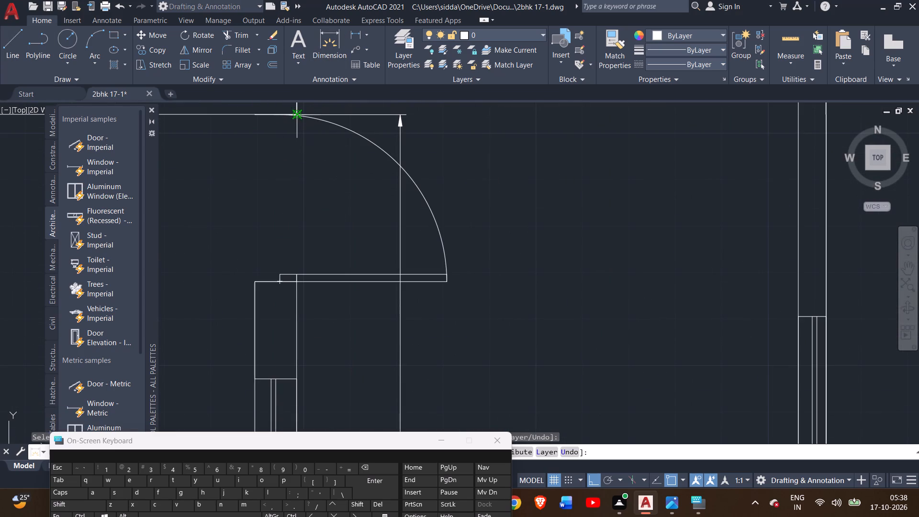
click(297, 112)
scroll(508, 142, down, 1)
middle_drag(508, 142, 492, 147)
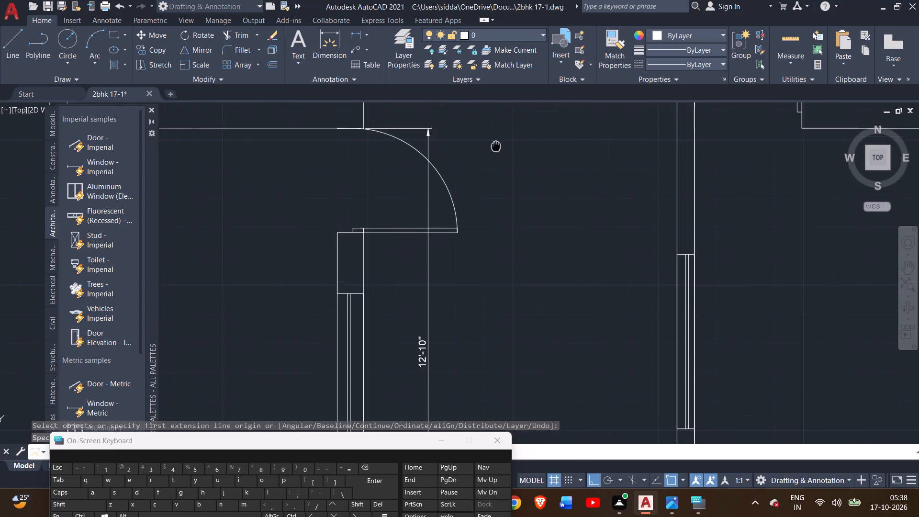
middle_drag(492, 147, 388, 180)
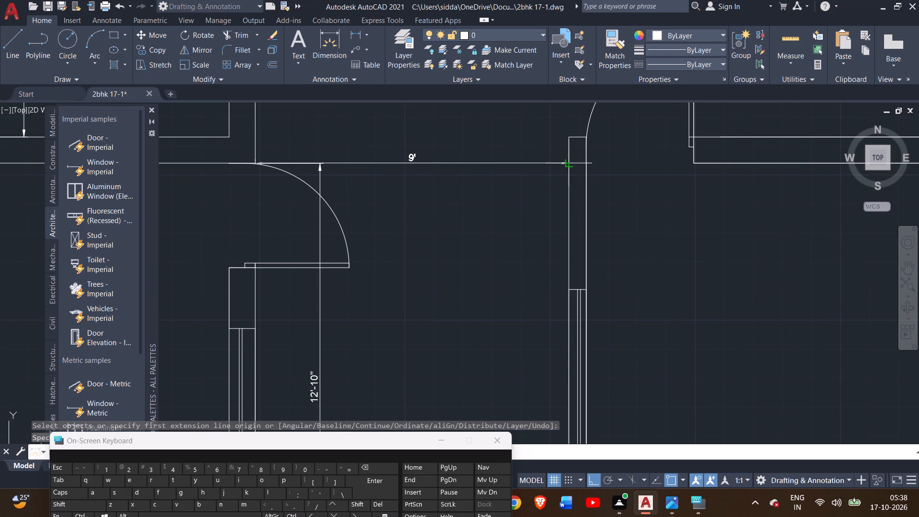
click(571, 165)
click(567, 192)
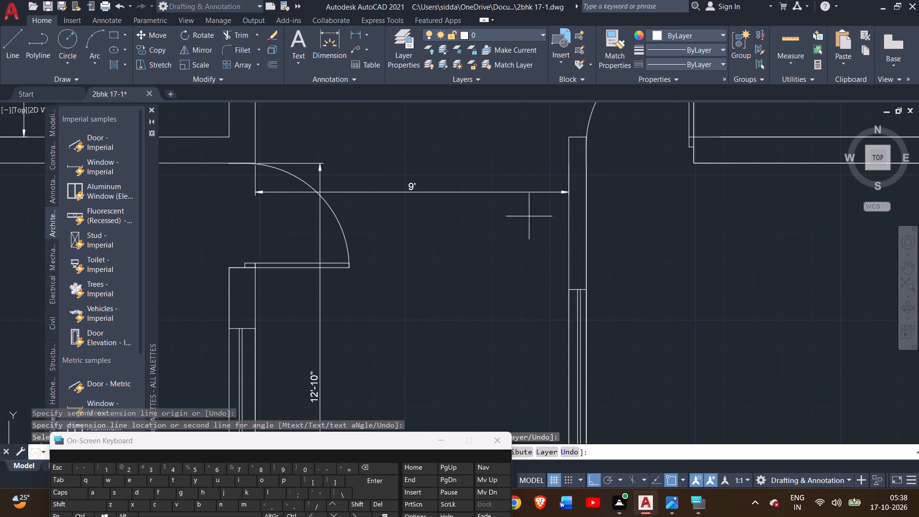
right_click(527, 215)
click(549, 224)
Examine the width and depth dimensions placed in the lower central space and the walls around them.
scroll(450, 291, down, 3)
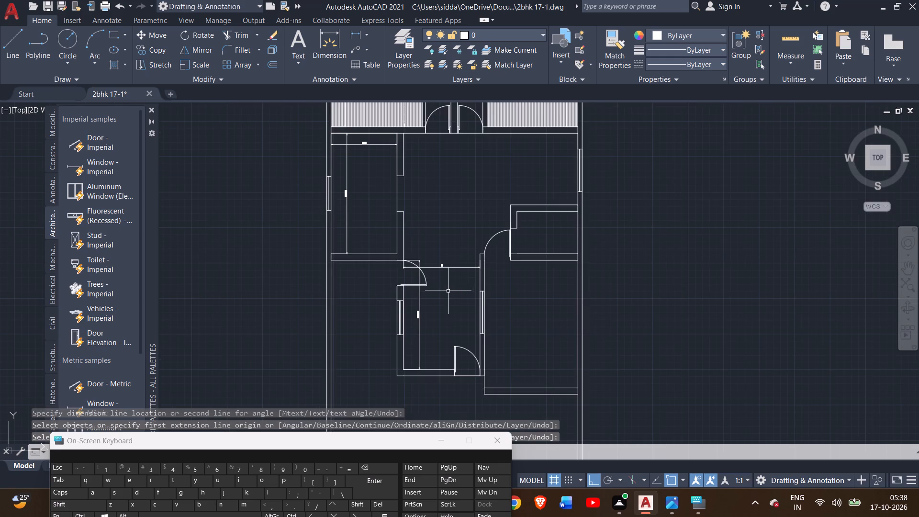
scroll(445, 275, up, 3)
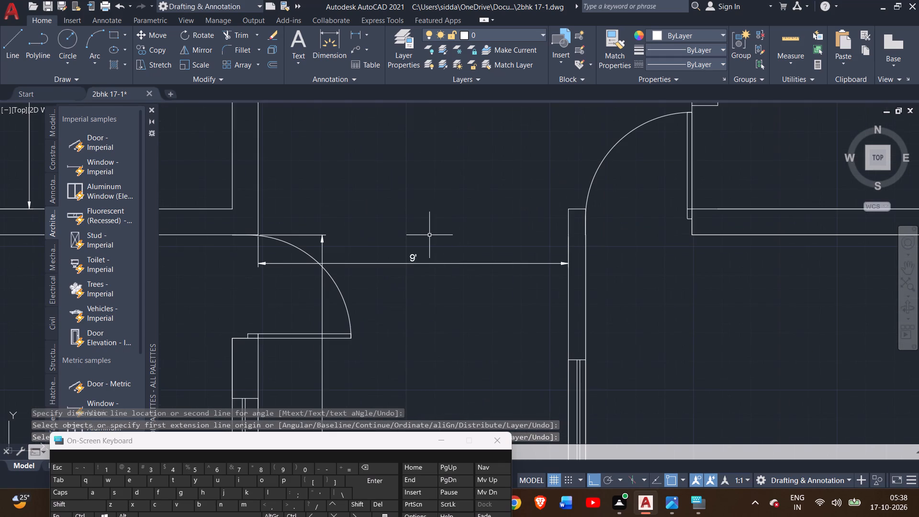
scroll(424, 231, down, 2)
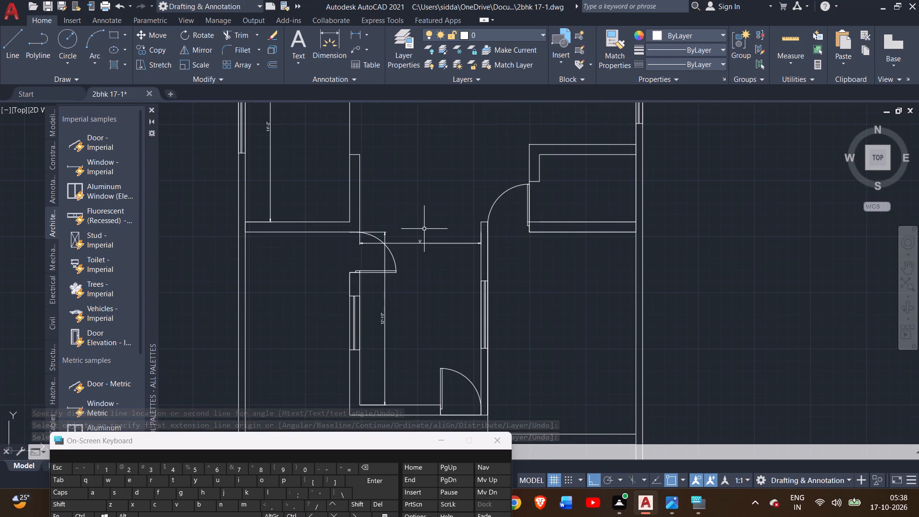
scroll(424, 229, down, 1)
scroll(429, 233, up, 4)
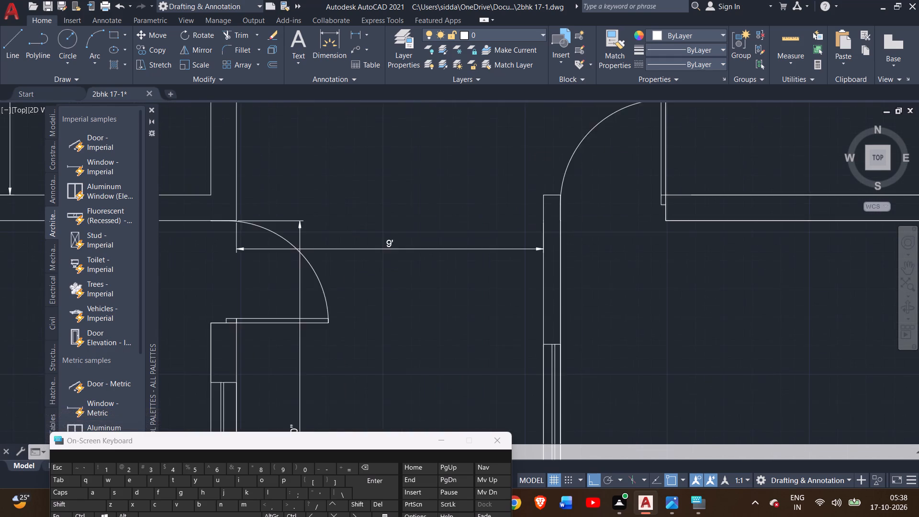
scroll(591, 249, up, 2)
scroll(591, 249, down, 3)
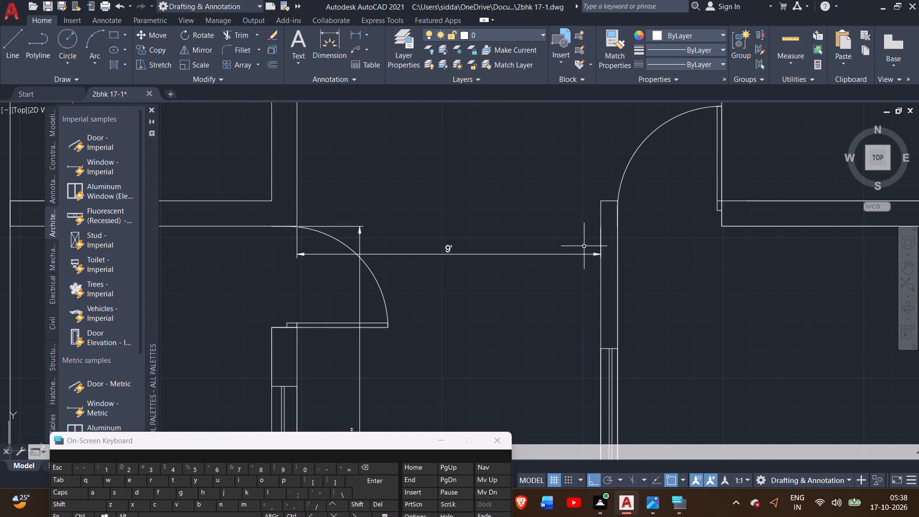
Dimension the central hall's width from its upper-left inner corner to the right outer wall, placing the line just below the upper wall.
scroll(584, 246, down, 2)
middle_drag(641, 303, 624, 403)
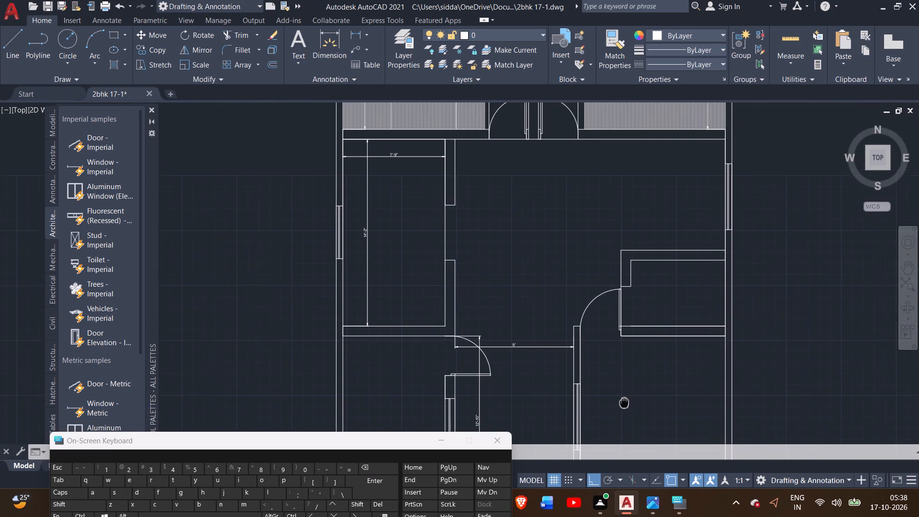
middle_drag(624, 403, 624, 404)
scroll(571, 217, up, 2)
middle_drag(571, 217, 568, 406)
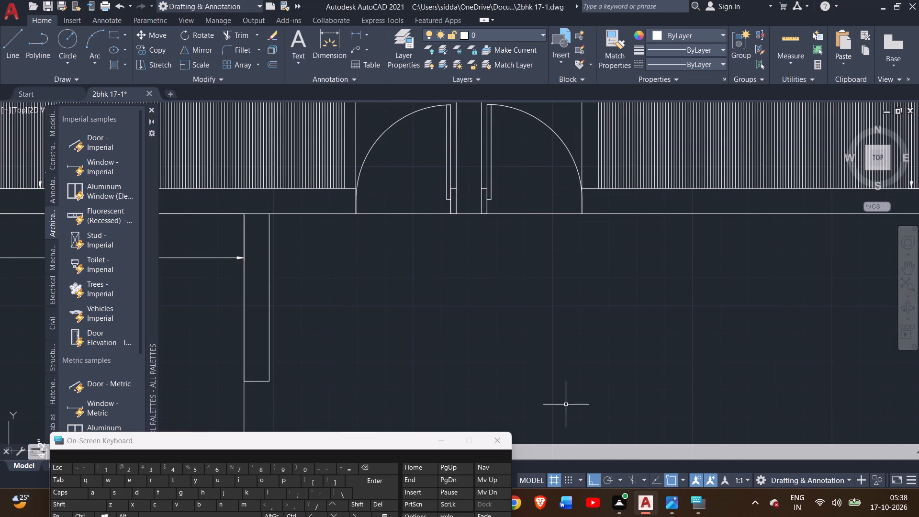
scroll(512, 318, down, 2)
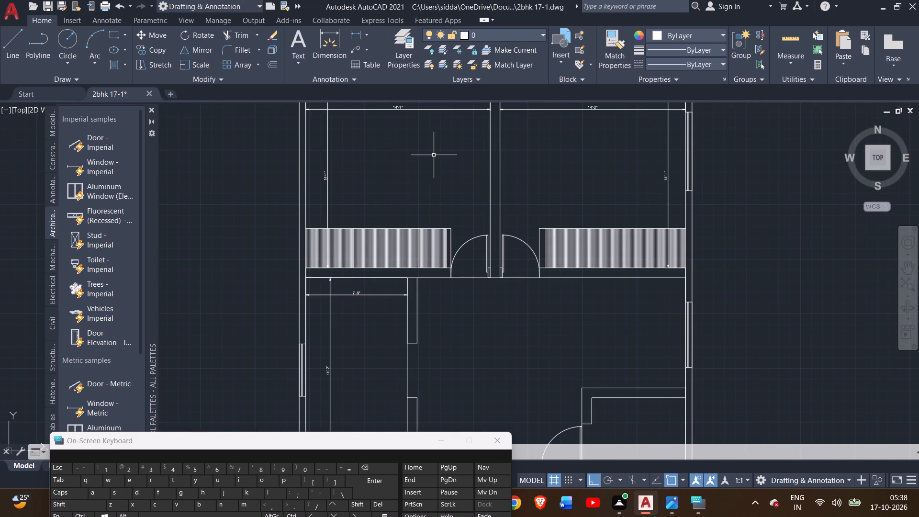
scroll(434, 155, up, 2)
middle_drag(461, 251, 445, 148)
middle_drag(495, 369, 494, 352)
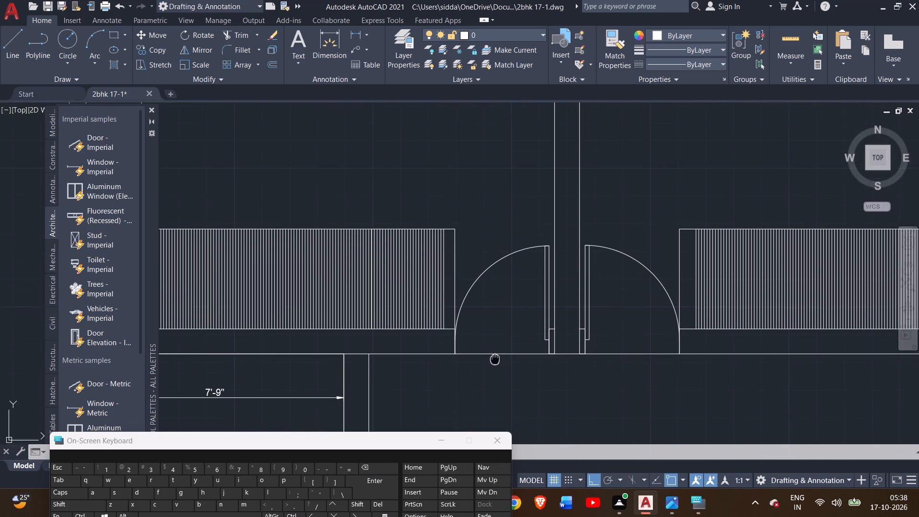
middle_drag(494, 352, 466, 220)
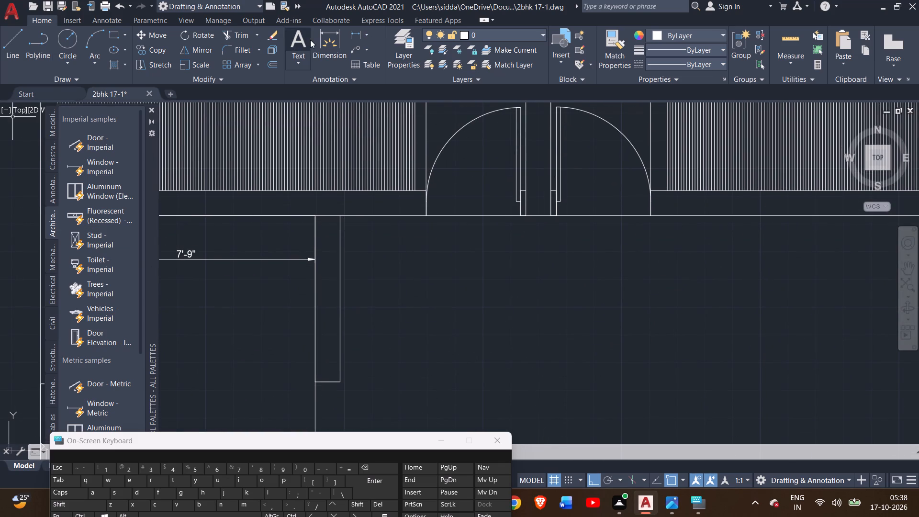
click(321, 41)
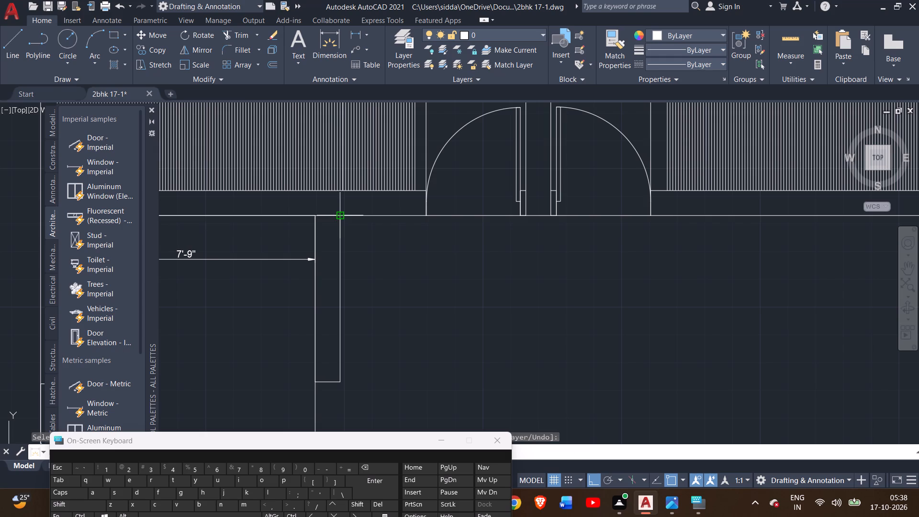
click(337, 215)
scroll(500, 255, down, 1)
middle_drag(500, 255, 294, 218)
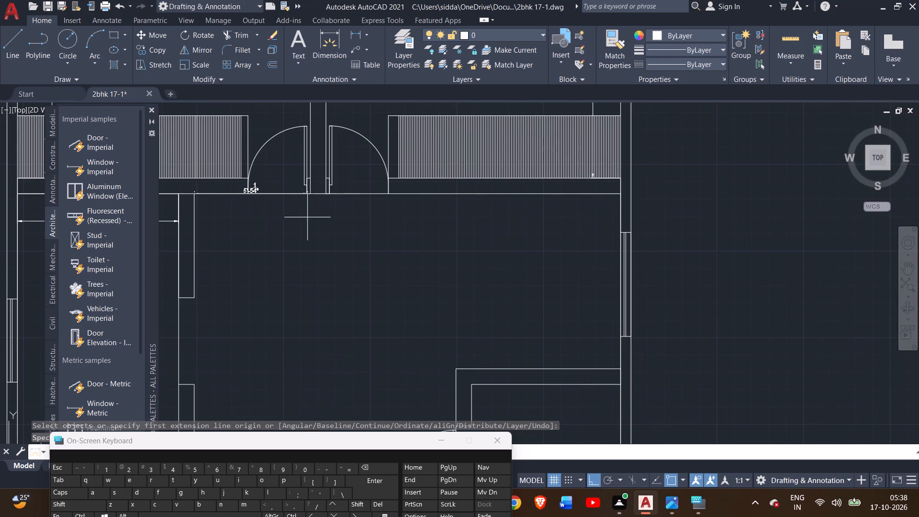
click(619, 194)
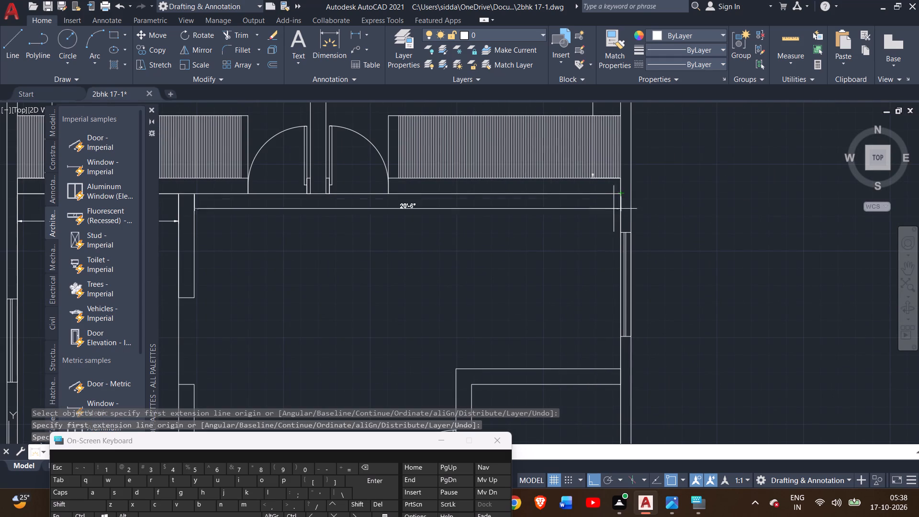
double_click(611, 229)
Dimension the central hall's depth from its upper-left inner corner down to the wall corner above the lower-left door, placing the line inside.
scroll(581, 269, down, 2)
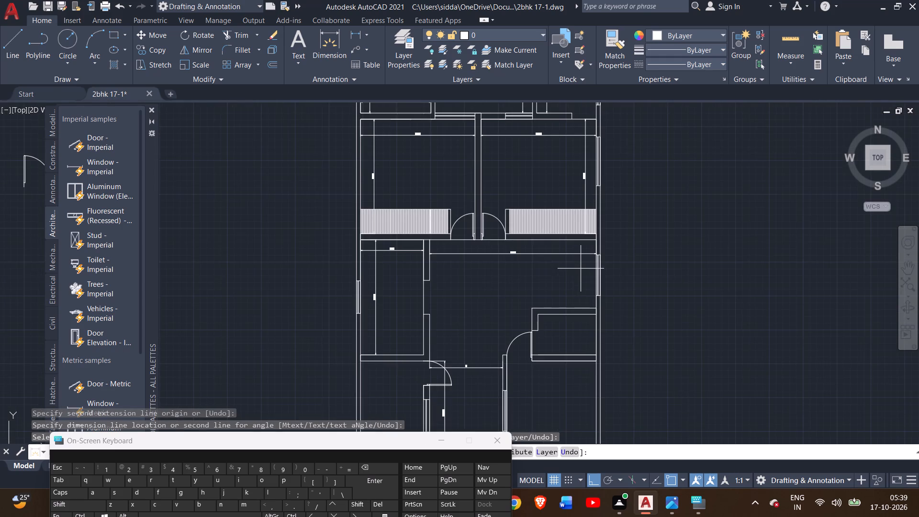
middle_drag(581, 269, 645, 238)
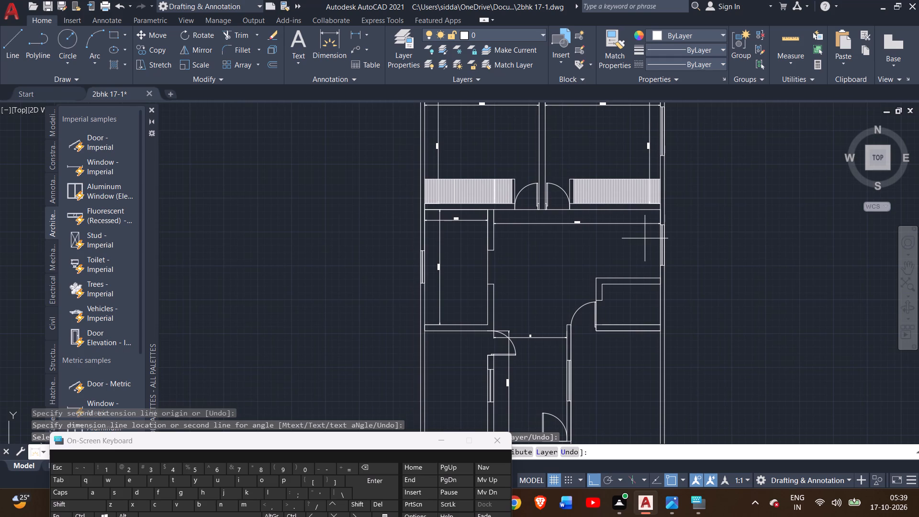
click(331, 49)
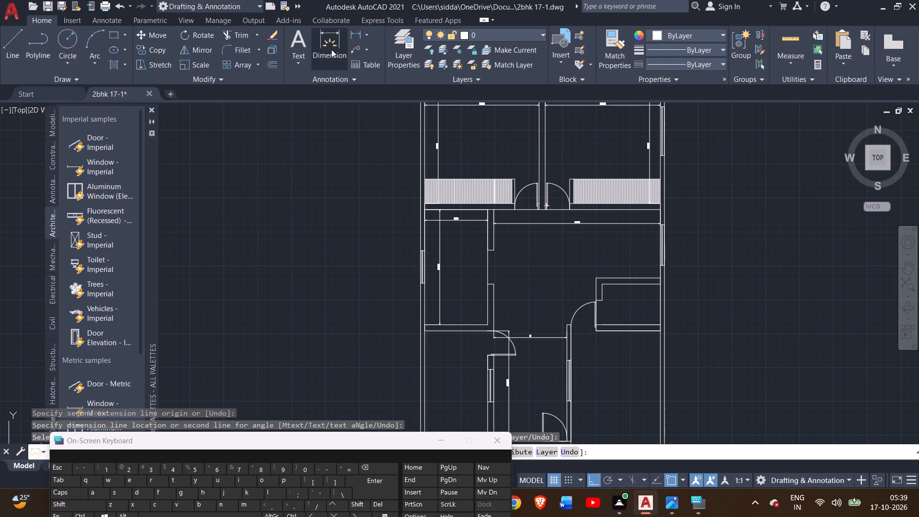
click(495, 210)
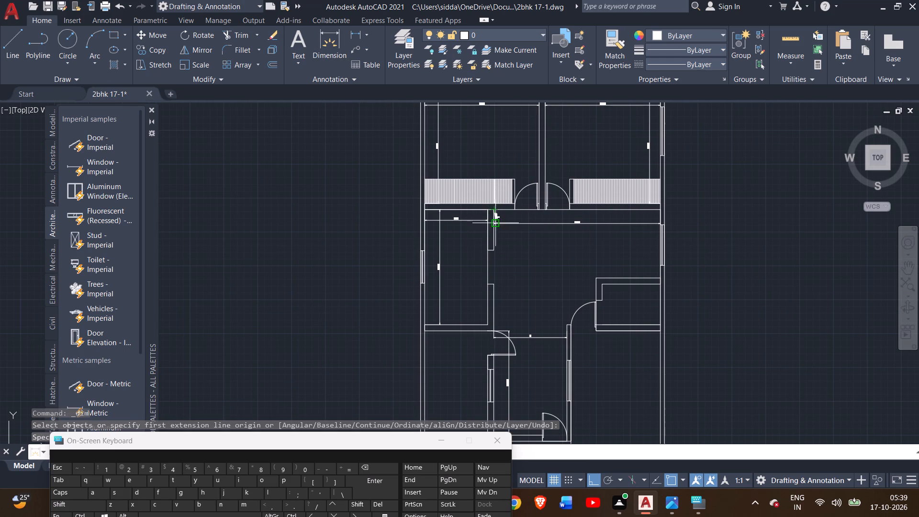
click(494, 330)
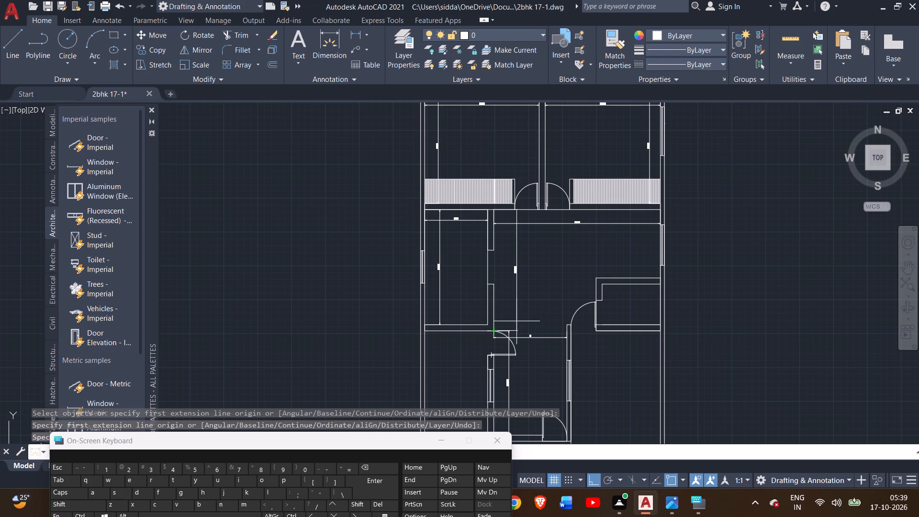
click(507, 323)
Examine the width and depth dimensions placed in the central hall and the surrounding plan.
scroll(500, 249, up, 3)
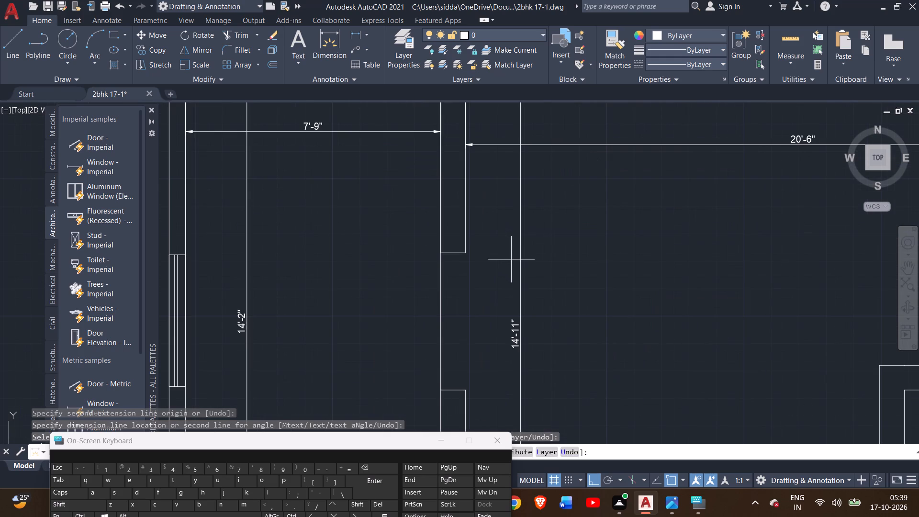
middle_drag(511, 259, 504, 370)
middle_drag(487, 244, 487, 240)
middle_drag(516, 200, 515, 192)
scroll(542, 292, down, 1)
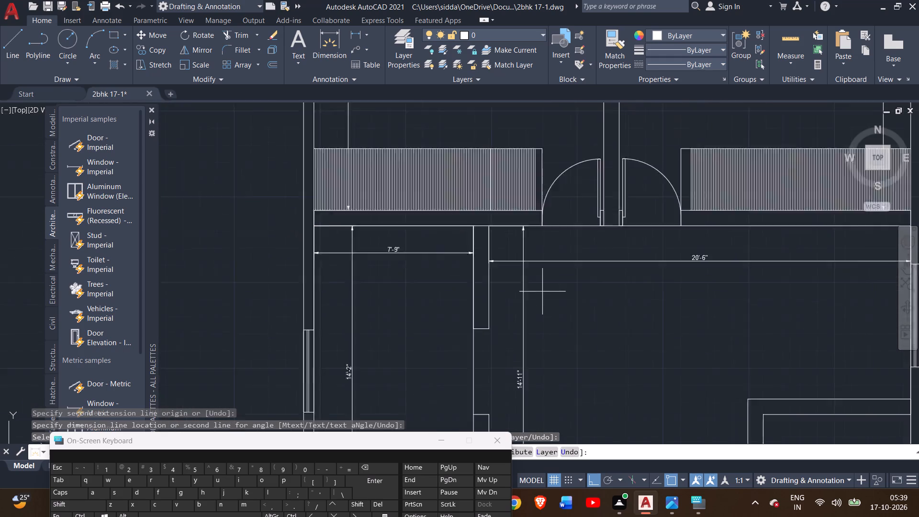
scroll(542, 292, down, 1)
middle_drag(557, 321, 532, 236)
scroll(532, 235, down, 2)
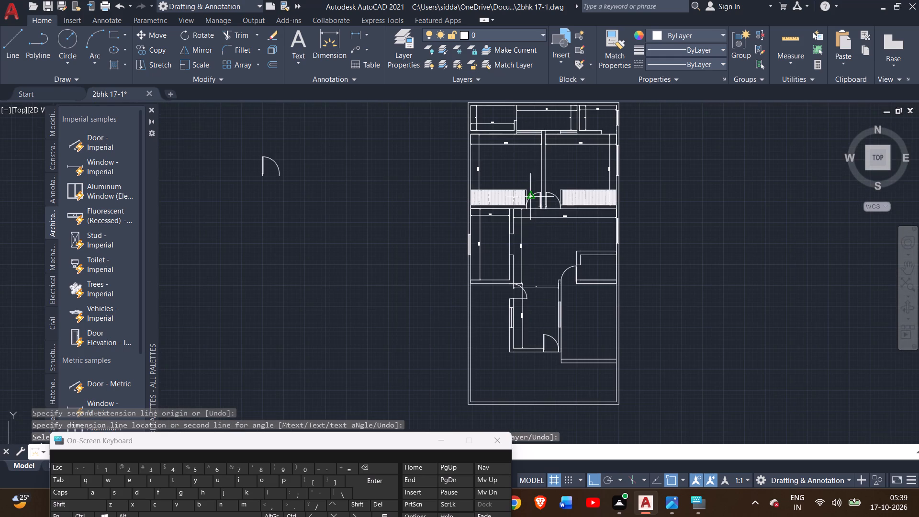
Dimension the building's overall width between its two upper outer corners, placing the line above the plan.
scroll(529, 151, up, 2)
middle_drag(529, 151, 532, 303)
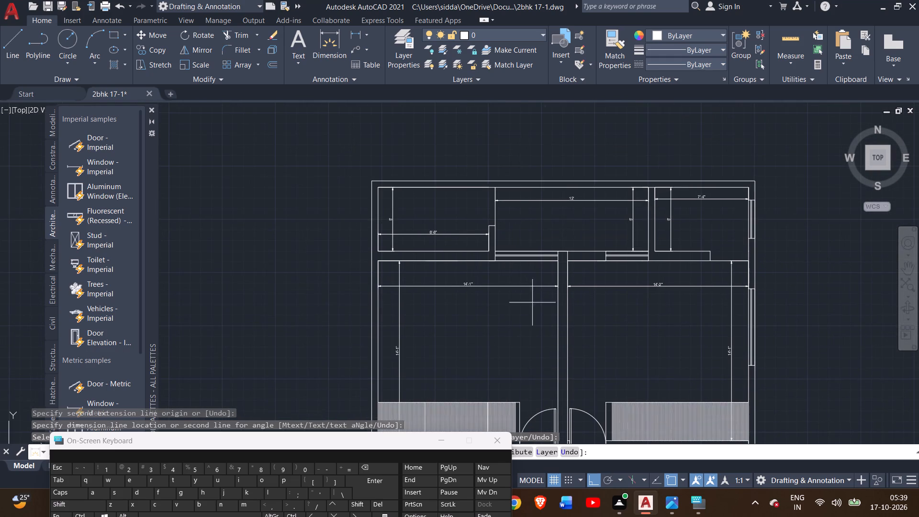
scroll(520, 157, up, 1)
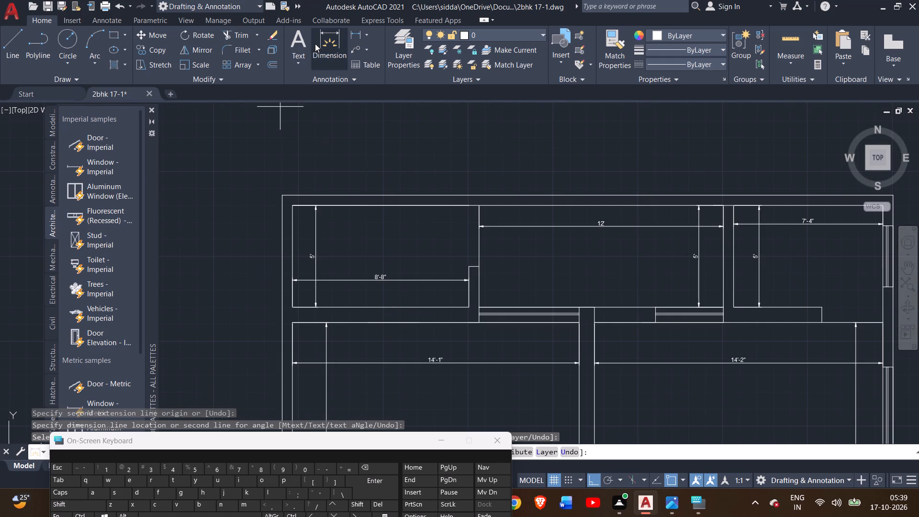
click(322, 43)
click(282, 194)
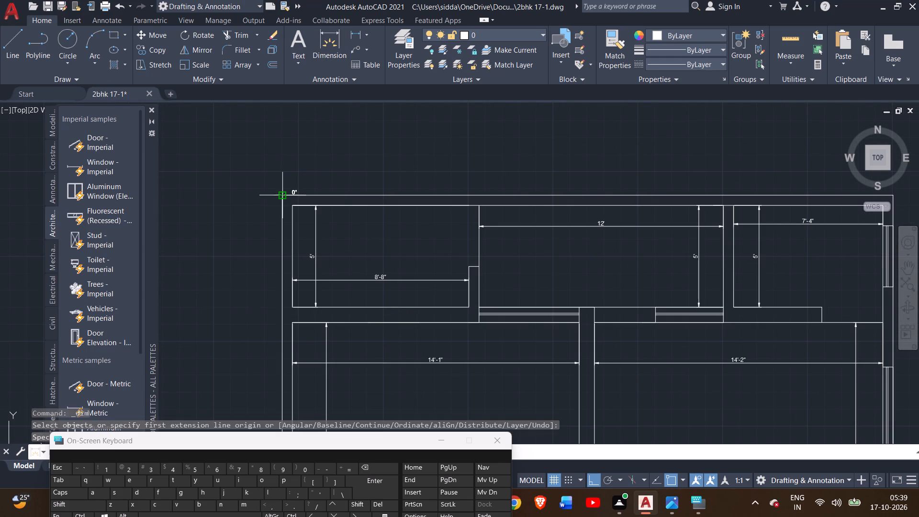
scroll(412, 188, down, 1)
middle_drag(412, 188, 317, 176)
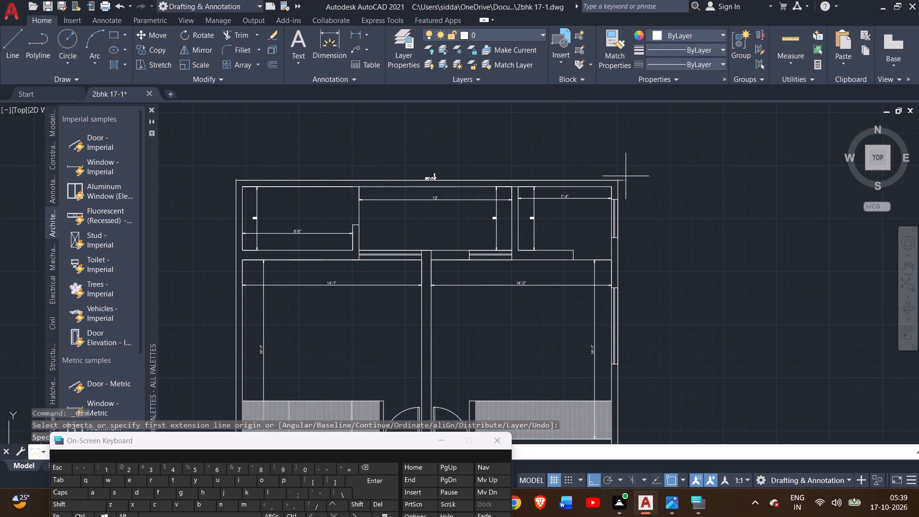
double_click(620, 181)
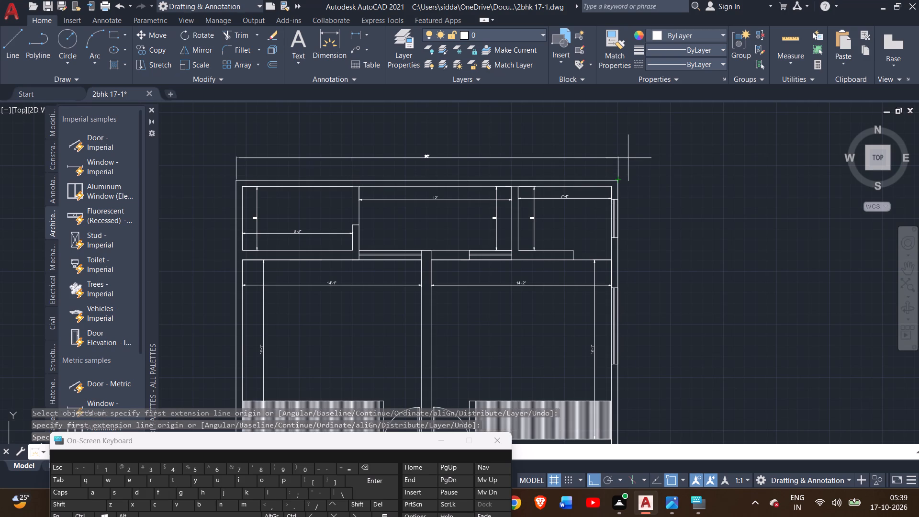
click(628, 157)
Dimension the building's overall depth from its upper-right to lower-right outer corner, placing the line outside the right wall.
scroll(622, 188, up, 2)
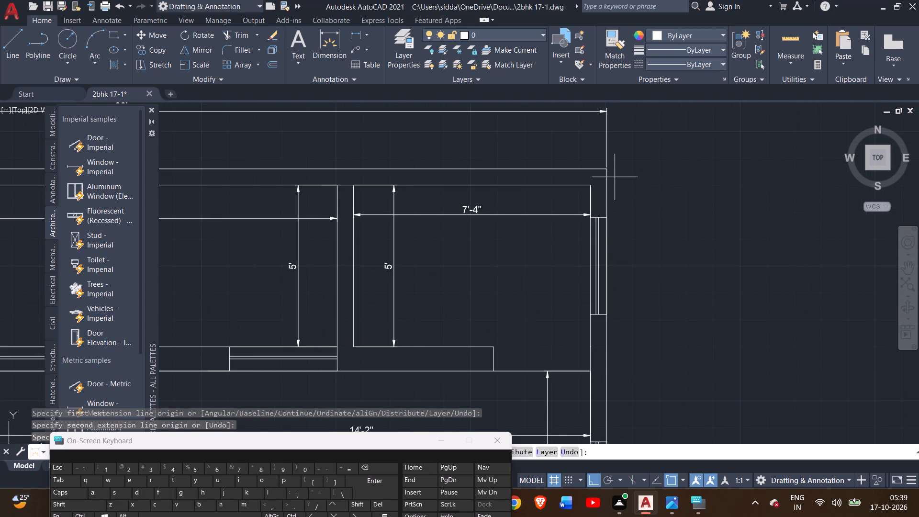
click(609, 167)
scroll(632, 248, down, 2)
middle_drag(632, 251, 626, 199)
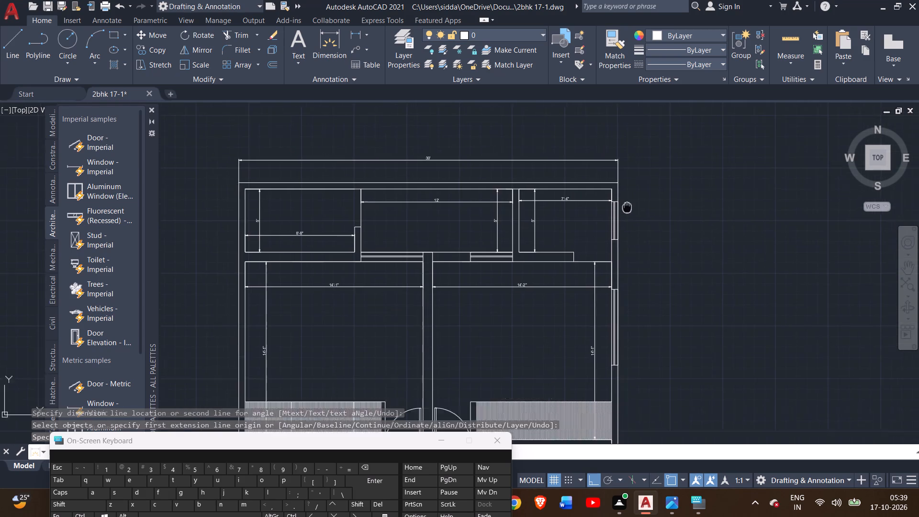
middle_drag(626, 199, 612, 110)
scroll(628, 303, down, 2)
middle_drag(628, 303, 591, 157)
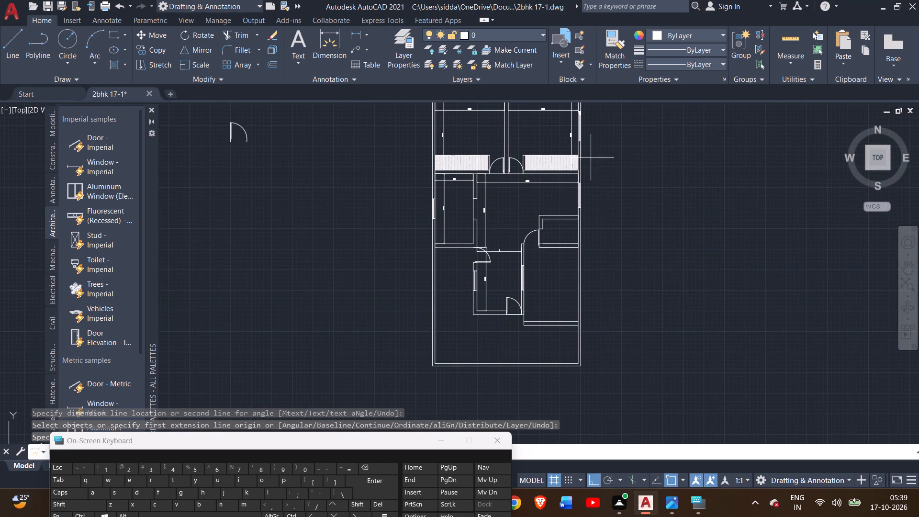
scroll(583, 371, up, 2)
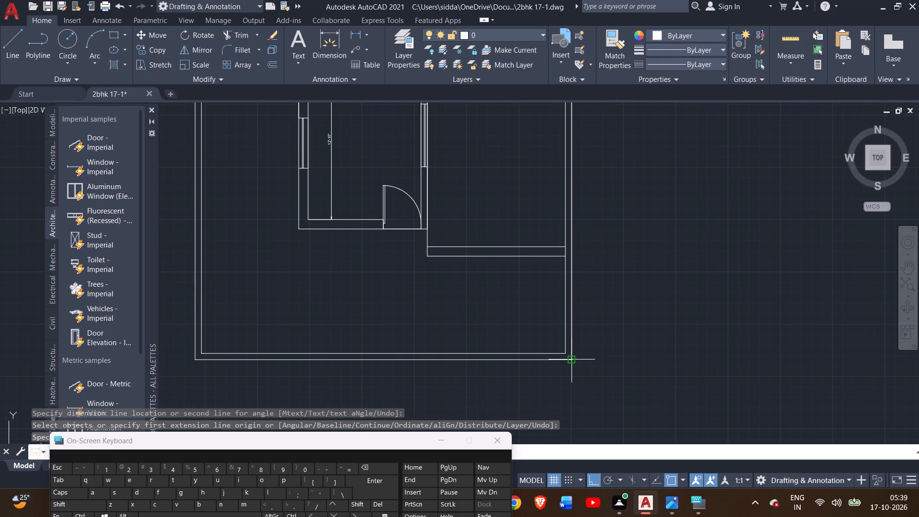
click(570, 360)
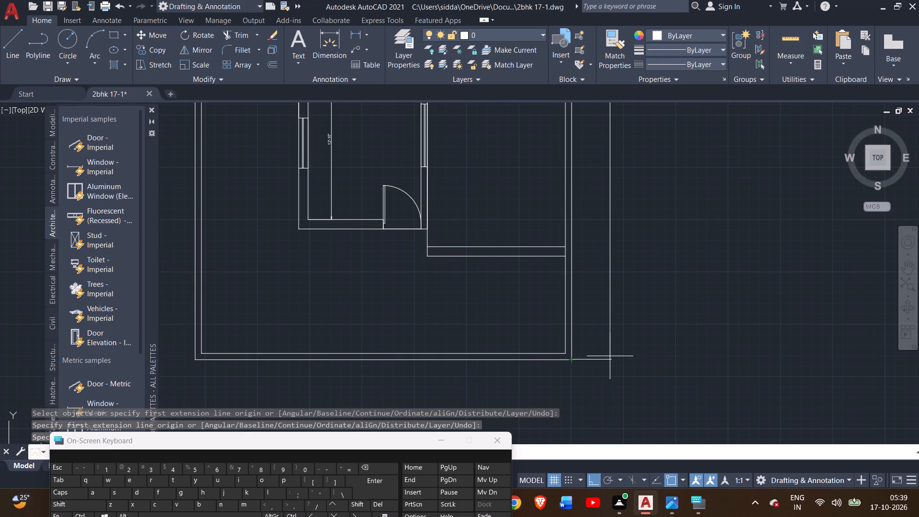
click(610, 356)
Examine the overall width and depth dimensions and the room dimensions across the plan for any still missing.
middle_drag(624, 205, 621, 357)
scroll(595, 159, up, 1)
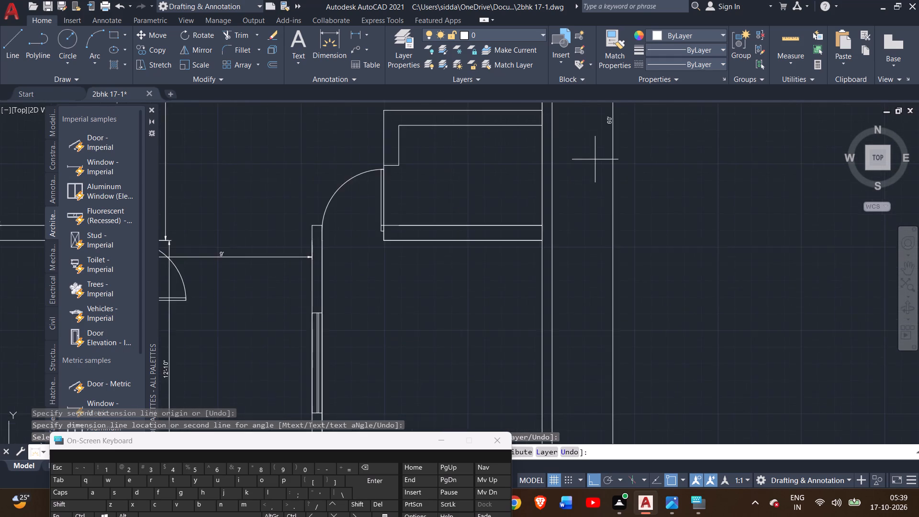
middle_drag(599, 173, 611, 295)
scroll(611, 295, up, 1)
scroll(622, 231, down, 4)
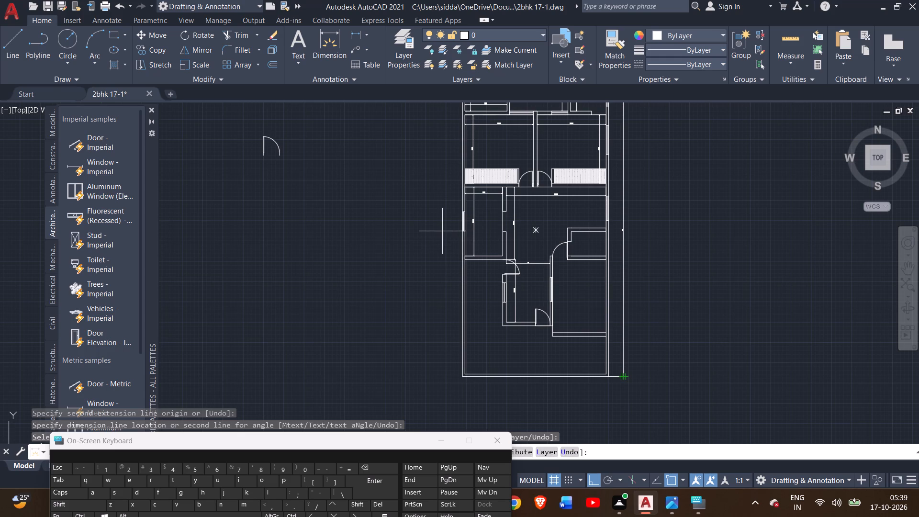
middle_drag(408, 221, 399, 287)
scroll(511, 147, up, 3)
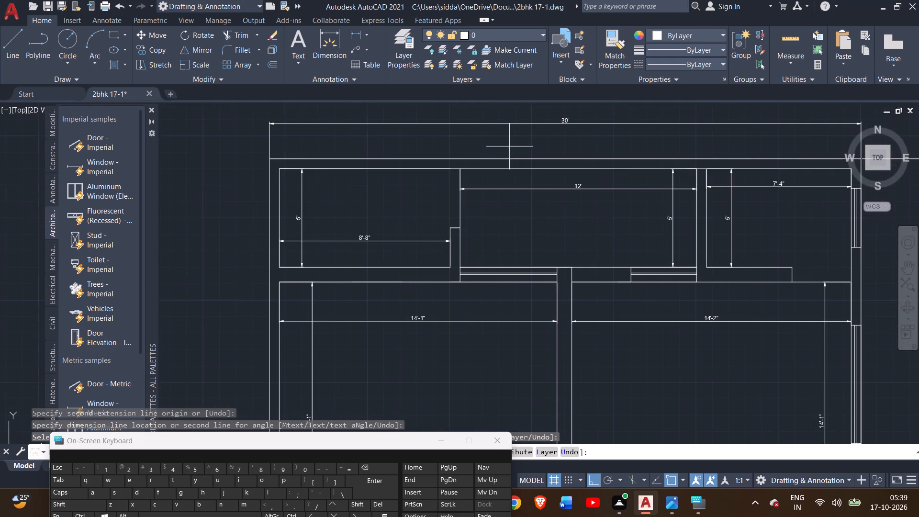
scroll(493, 148, up, 1)
scroll(493, 148, down, 1)
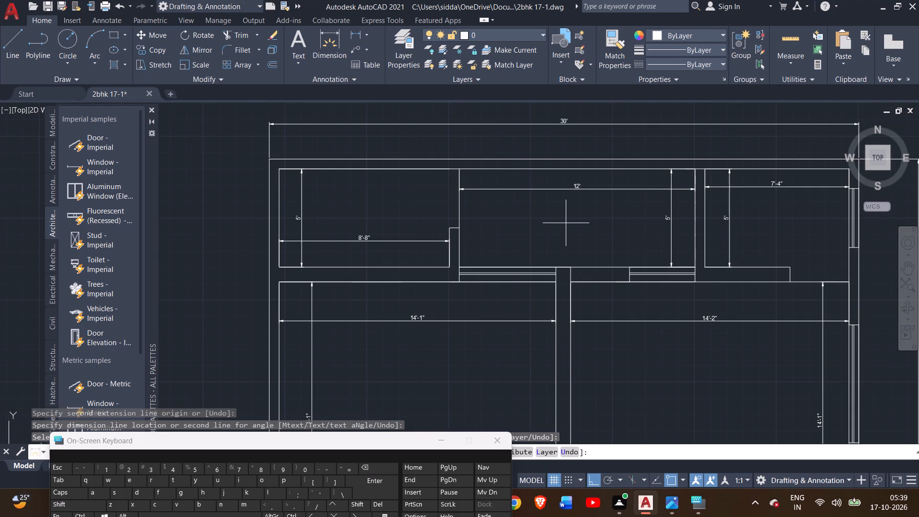
middle_drag(563, 225, 452, 181)
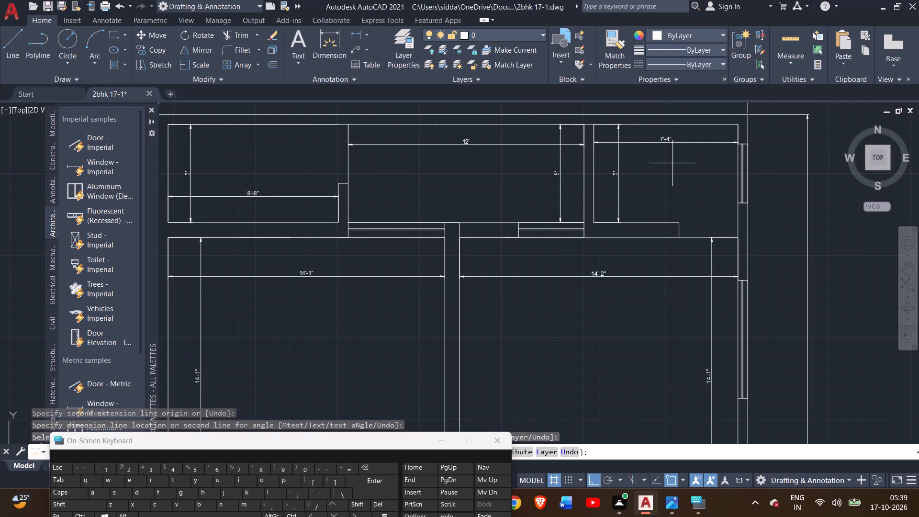
scroll(672, 176, down, 1)
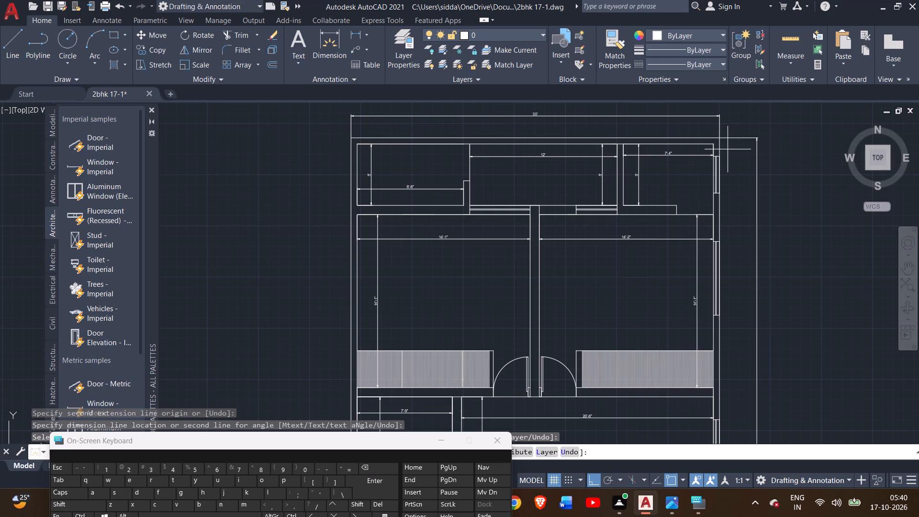
middle_drag(393, 299, 392, 208)
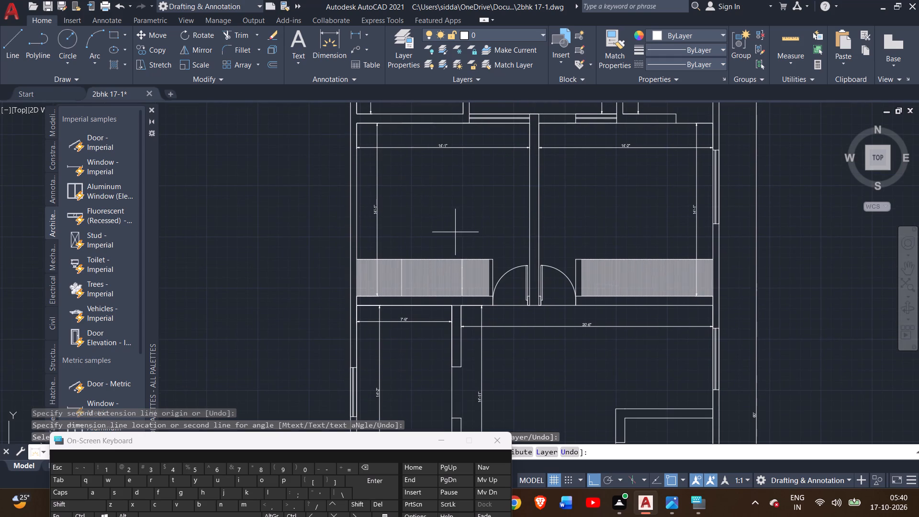
middle_drag(458, 229, 435, 196)
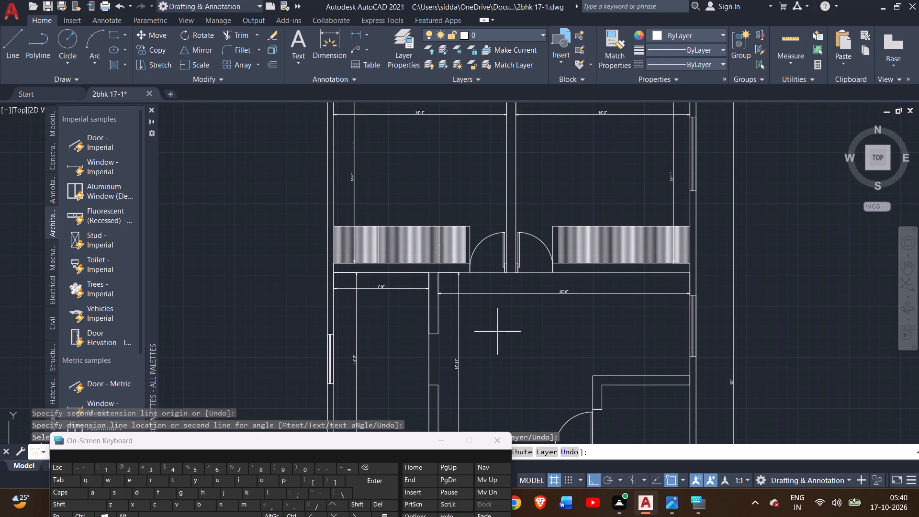
middle_drag(488, 339, 474, 251)
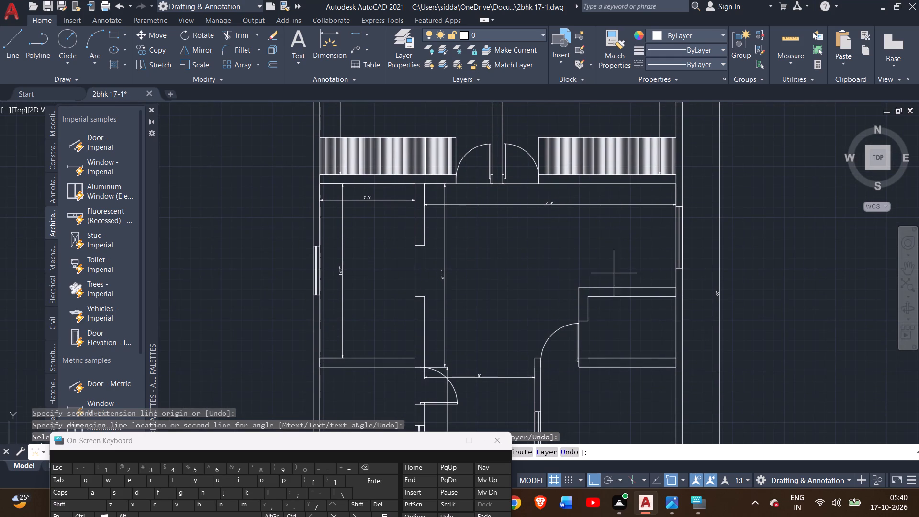
Examine the dimensions in the central hall, the overall width dimension and those of the three rooms along the plan's upper edge.
middle_drag(616, 272, 586, 236)
scroll(548, 240, up, 1)
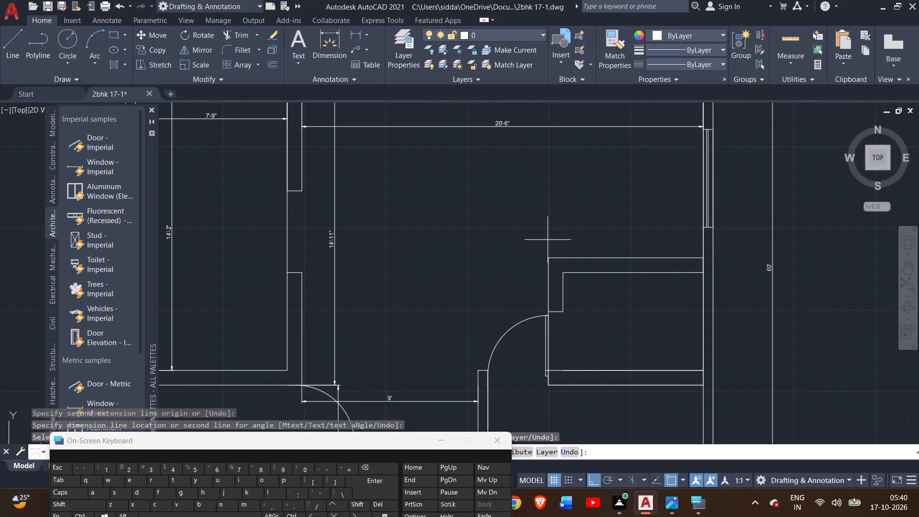
scroll(482, 223, down, 1)
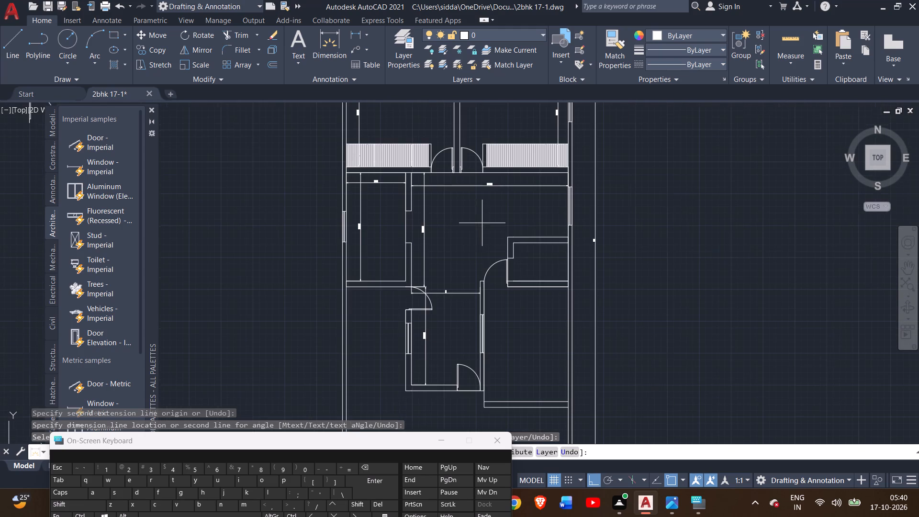
scroll(482, 223, down, 1)
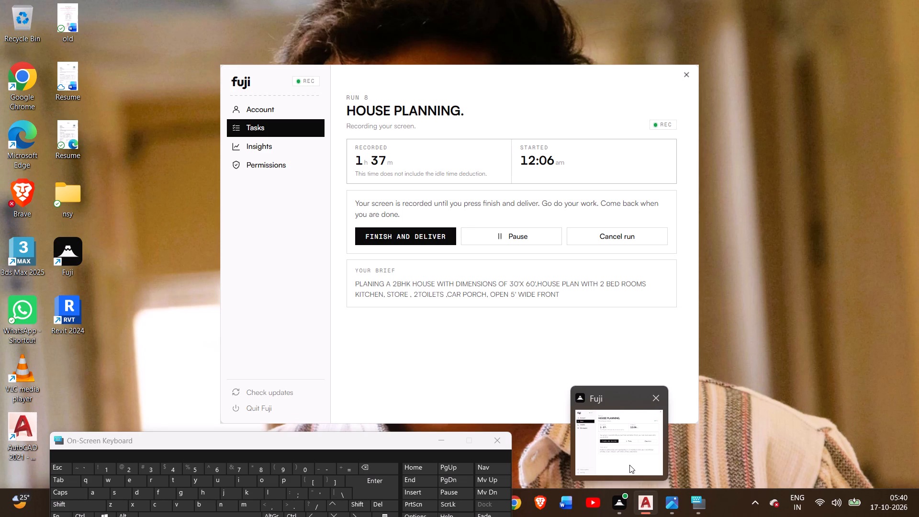
middle_drag(613, 258, 642, 430)
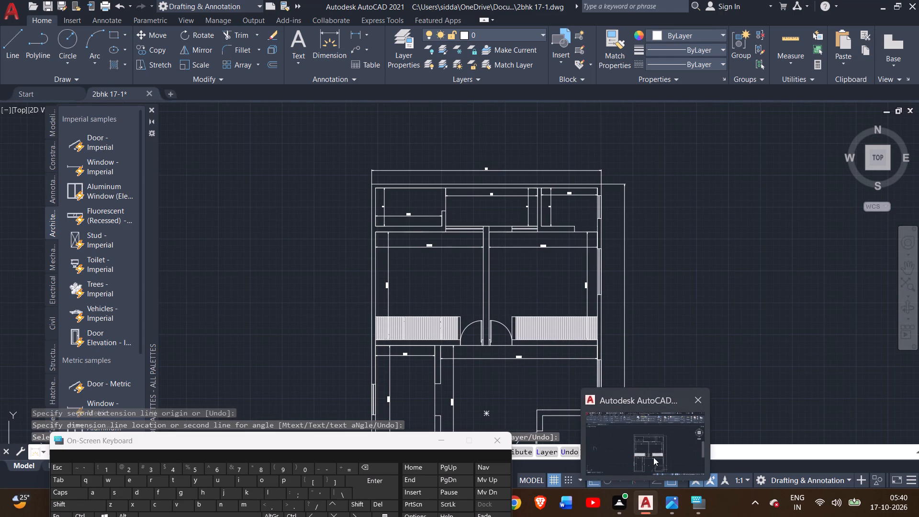
middle_drag(699, 361, 719, 412)
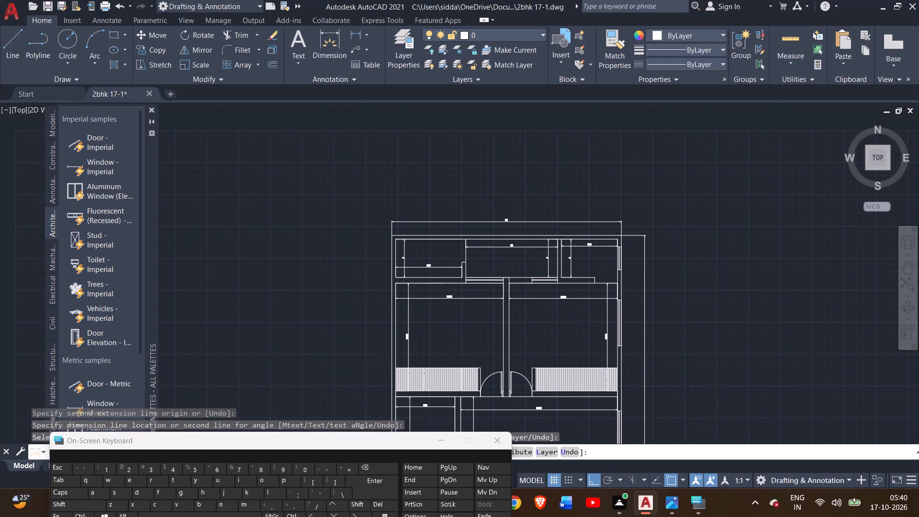
scroll(486, 203, up, 3)
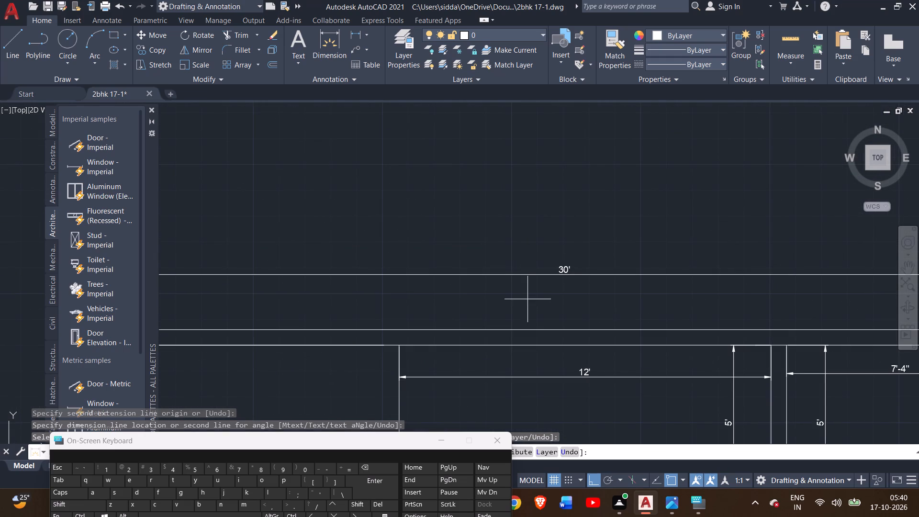
scroll(527, 299, up, 1)
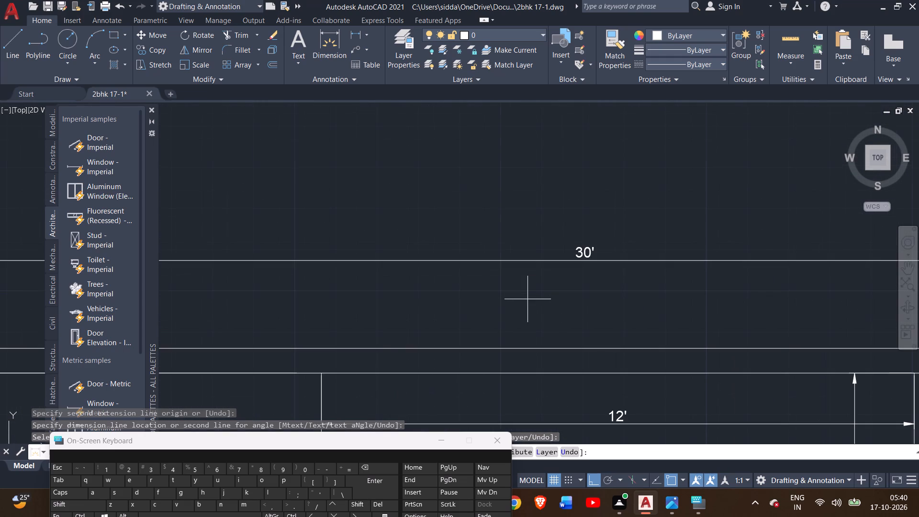
scroll(527, 299, down, 2)
scroll(527, 299, up, 1)
scroll(527, 299, down, 1)
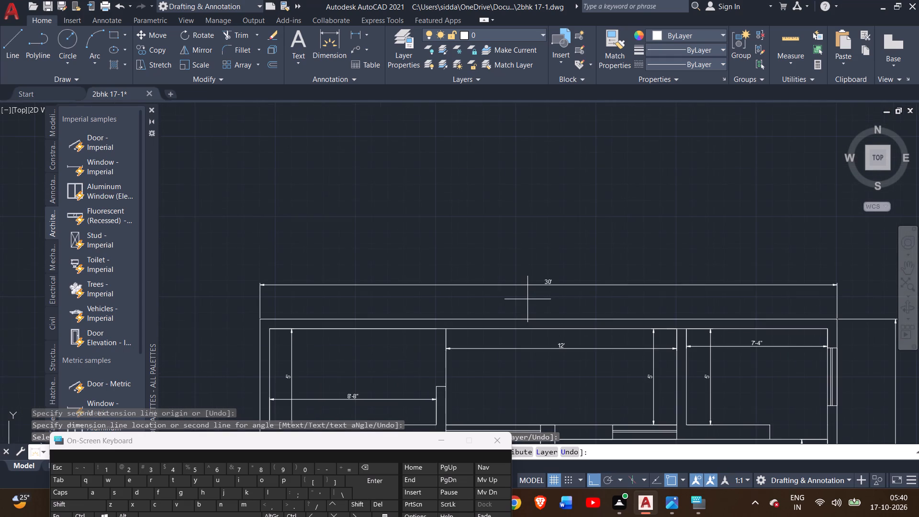
middle_drag(524, 299, 471, 249)
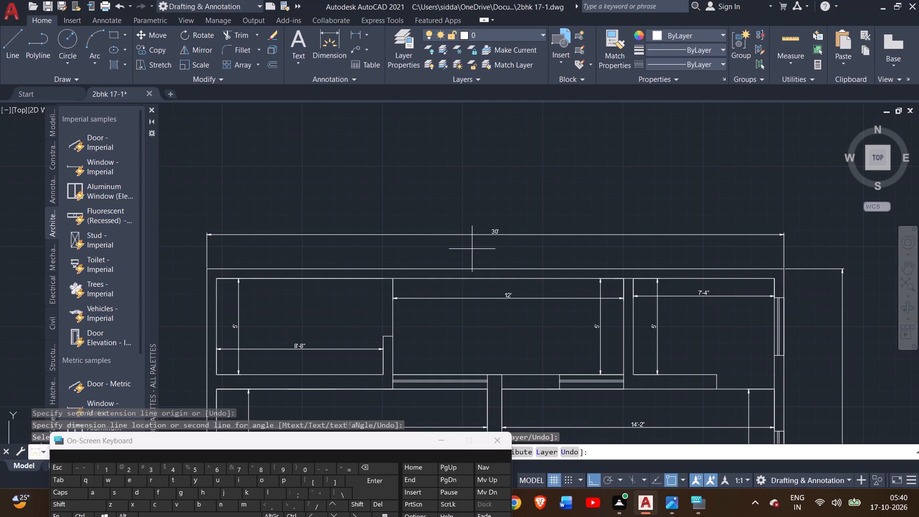
scroll(472, 249, up, 1)
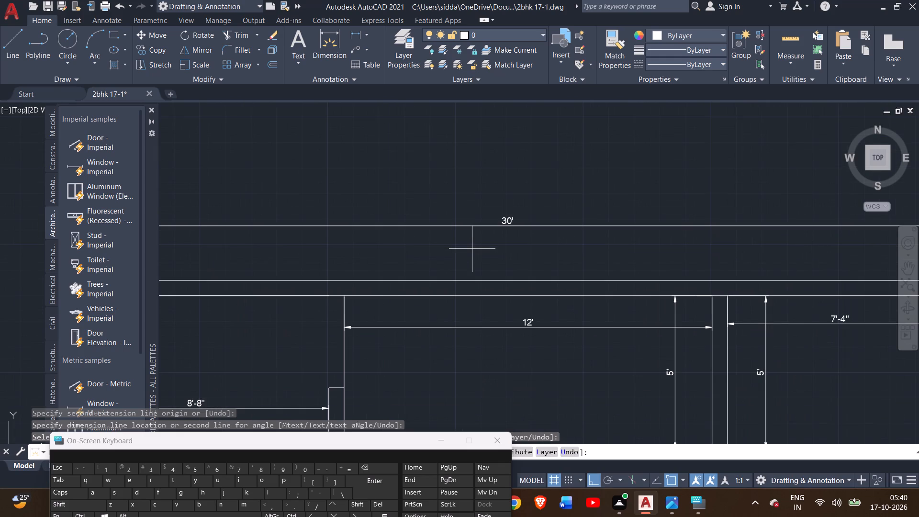
scroll(472, 249, down, 1)
middle_drag(487, 333, 449, 250)
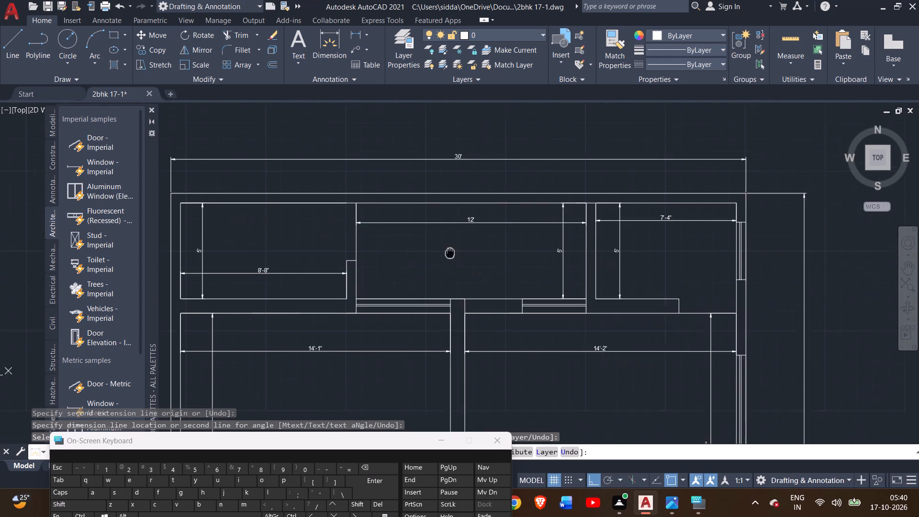
middle_drag(449, 250, 449, 242)
middle_drag(455, 378, 463, 288)
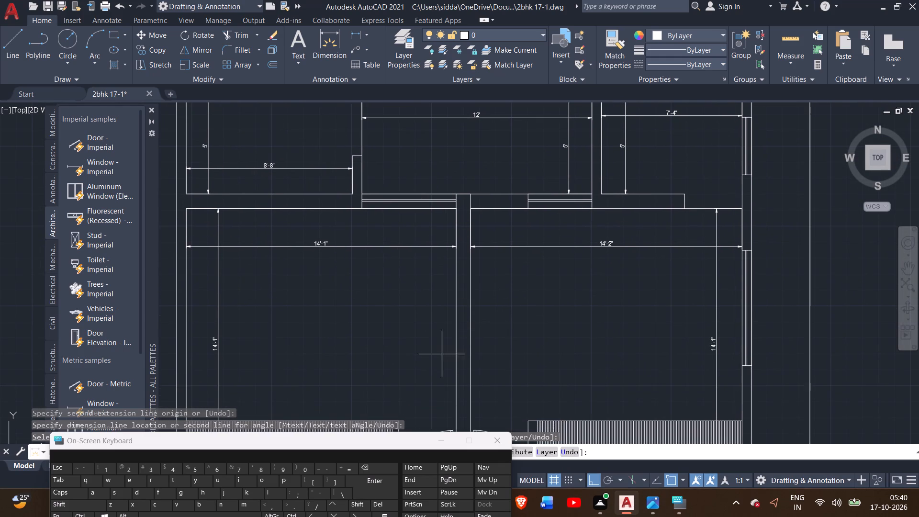
Examine the dimensions of the two bedrooms, the central hall and the small room with doors below the hall.
scroll(439, 366, down, 1)
middle_drag(518, 349, 533, 301)
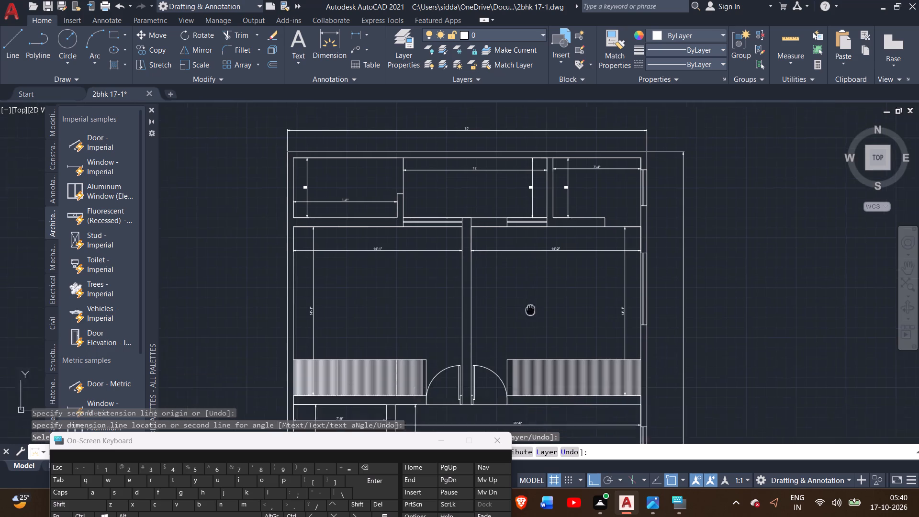
middle_drag(533, 301, 551, 239)
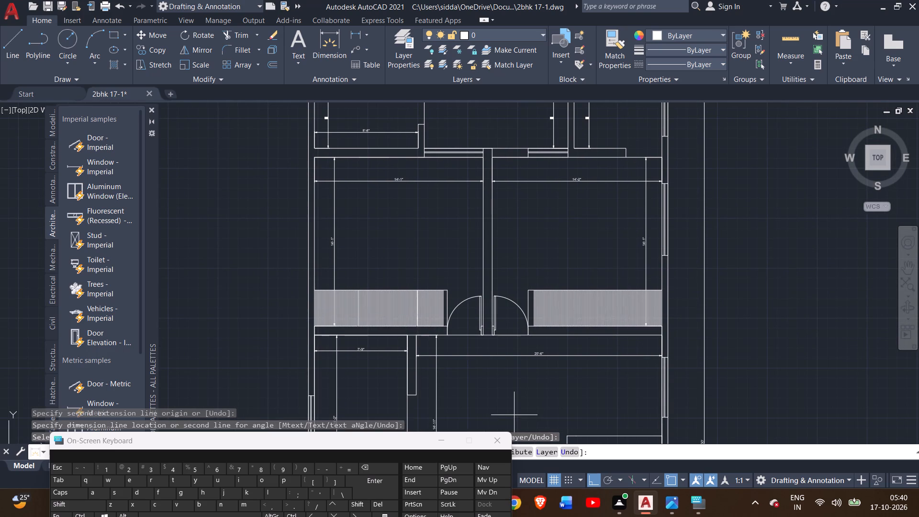
middle_drag(512, 414, 510, 302)
middle_drag(502, 371, 518, 275)
middle_drag(500, 354, 494, 328)
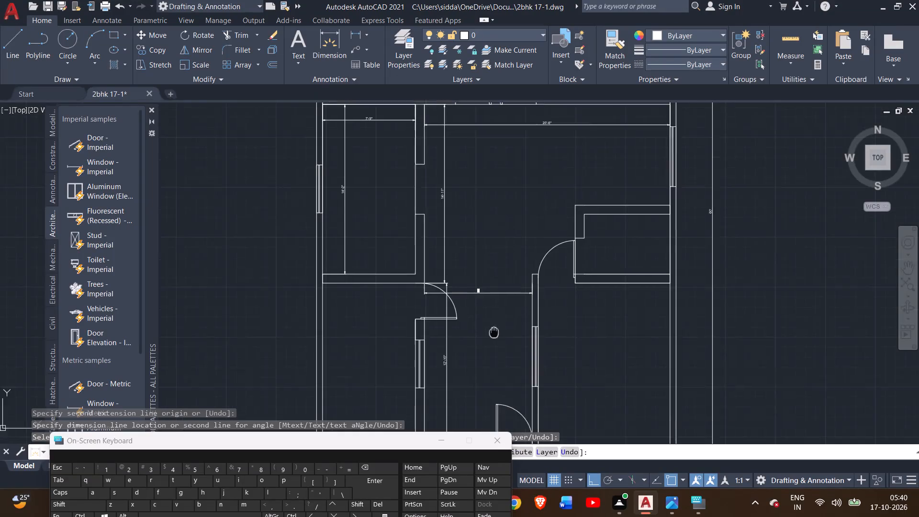
middle_drag(494, 328, 498, 291)
scroll(499, 261, up, 3)
scroll(429, 264, up, 1)
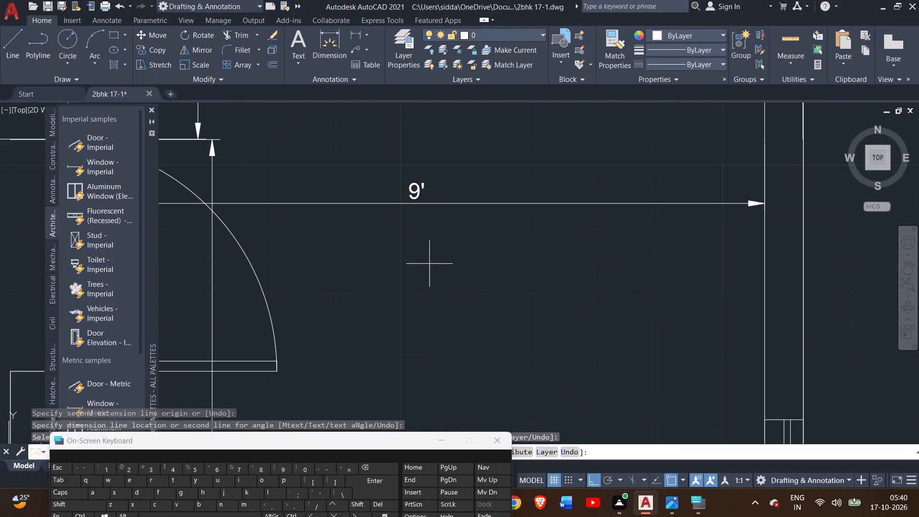
scroll(429, 264, down, 3)
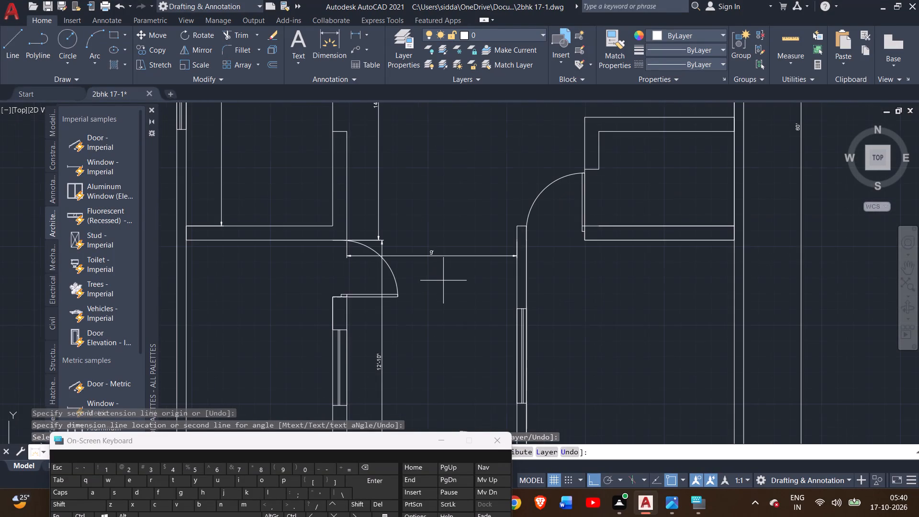
middle_drag(447, 311, 469, 242)
scroll(454, 266, up, 1)
scroll(476, 347, down, 1)
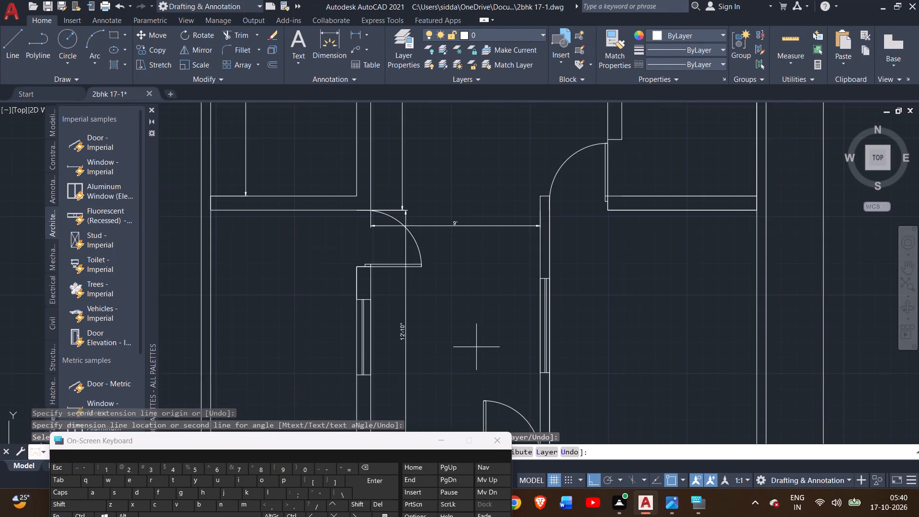
scroll(477, 348, down, 1)
middle_drag(577, 369, 570, 341)
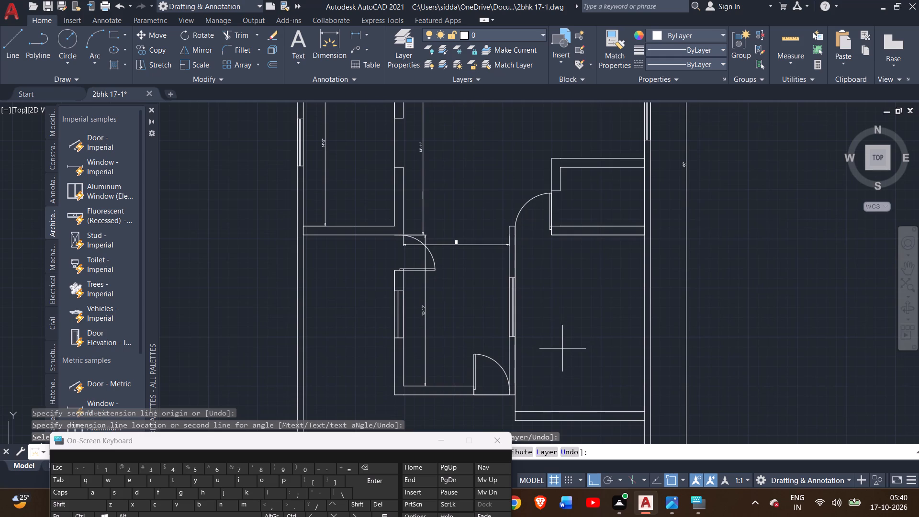
Examine the undimensioned lower part of the plan, including the open front area, and the drawing as a whole.
scroll(550, 367, down, 1)
middle_drag(548, 372, 527, 290)
scroll(534, 345, up, 1)
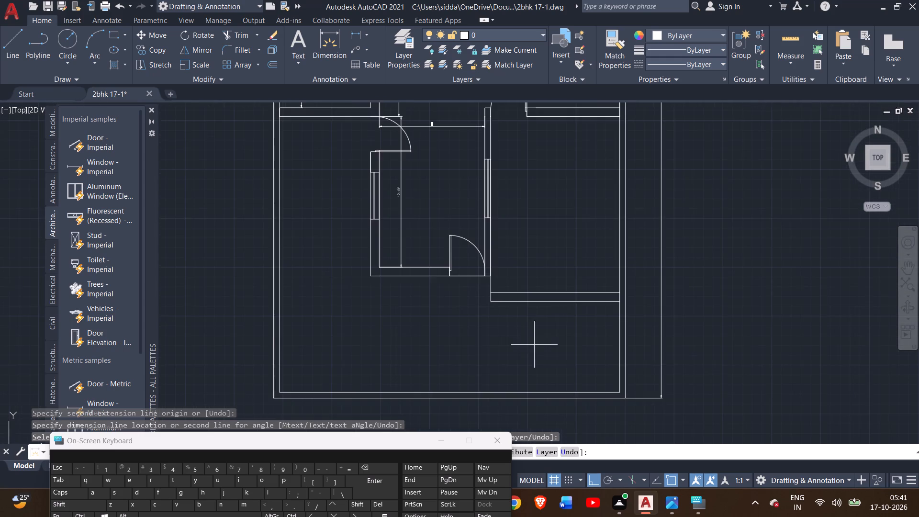
scroll(516, 336, up, 2)
middle_drag(514, 335, 573, 262)
scroll(574, 263, down, 1)
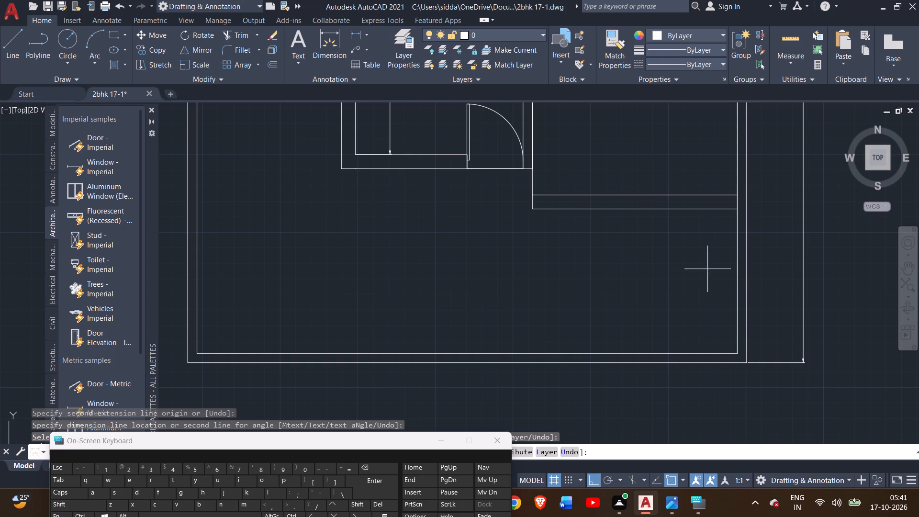
middle_drag(578, 249, 573, 474)
scroll(604, 216, down, 1)
middle_drag(604, 216, 603, 254)
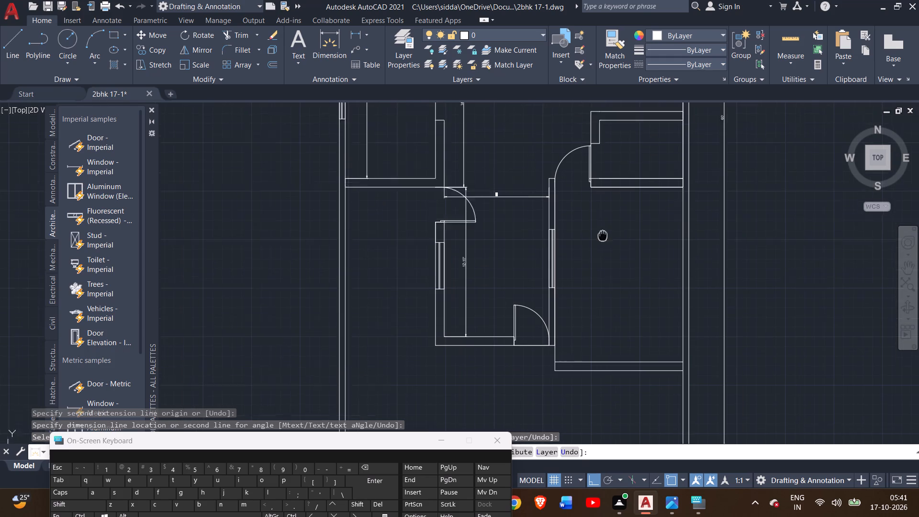
middle_drag(603, 254, 603, 418)
scroll(564, 277, down, 3)
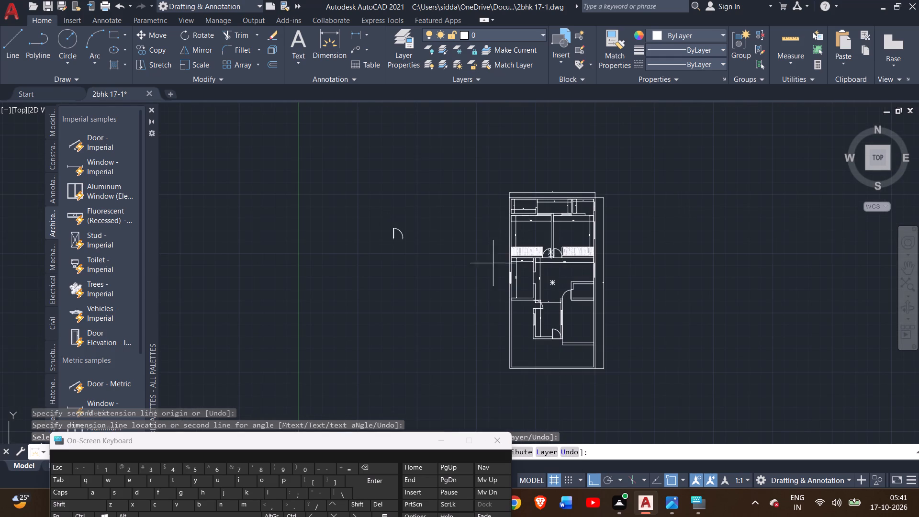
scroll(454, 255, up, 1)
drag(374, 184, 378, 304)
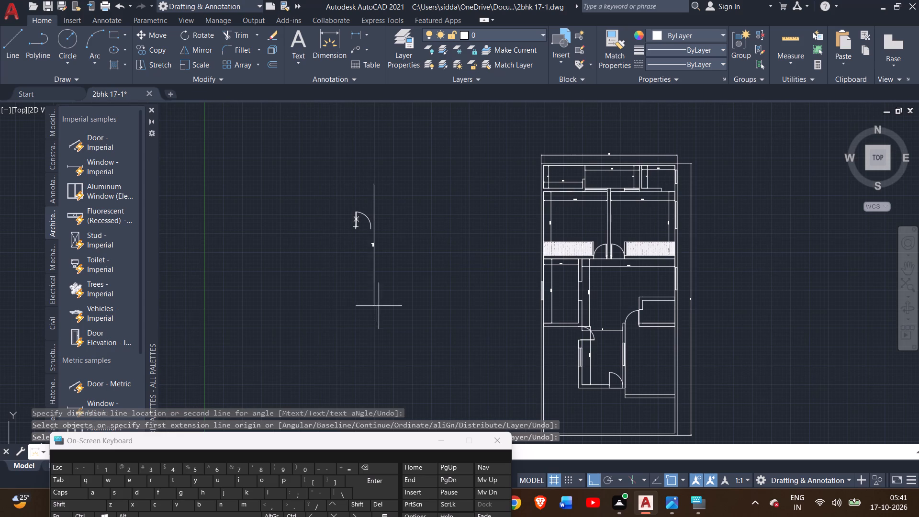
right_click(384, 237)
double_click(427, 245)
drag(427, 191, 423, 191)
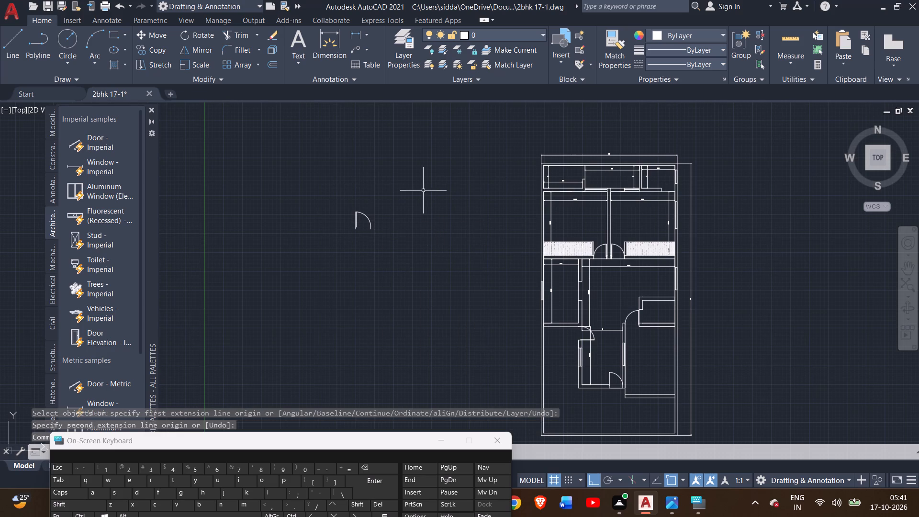
Delete the stray door symbol lying outside the floor plan, west of the building.
drag(423, 191, 294, 186)
click(294, 186)
drag(315, 173, 415, 282)
click(414, 281)
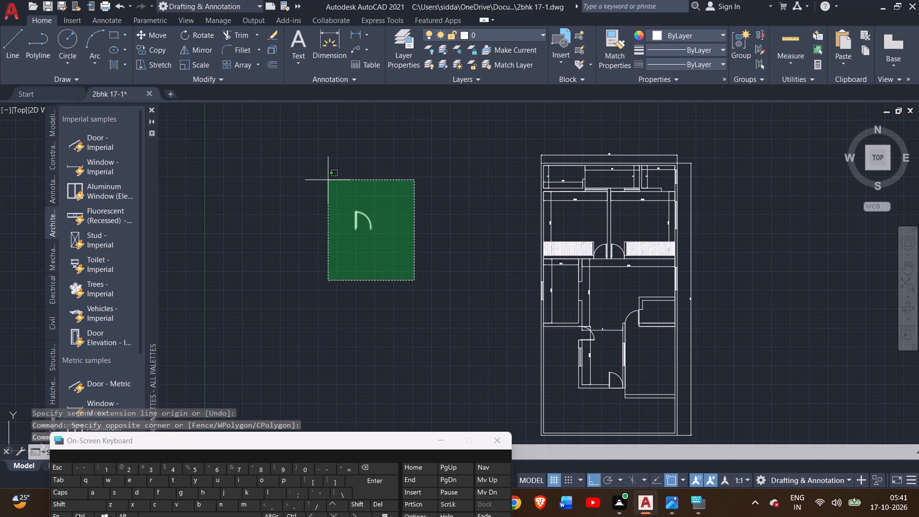
double_click(327, 180)
key(Delete)
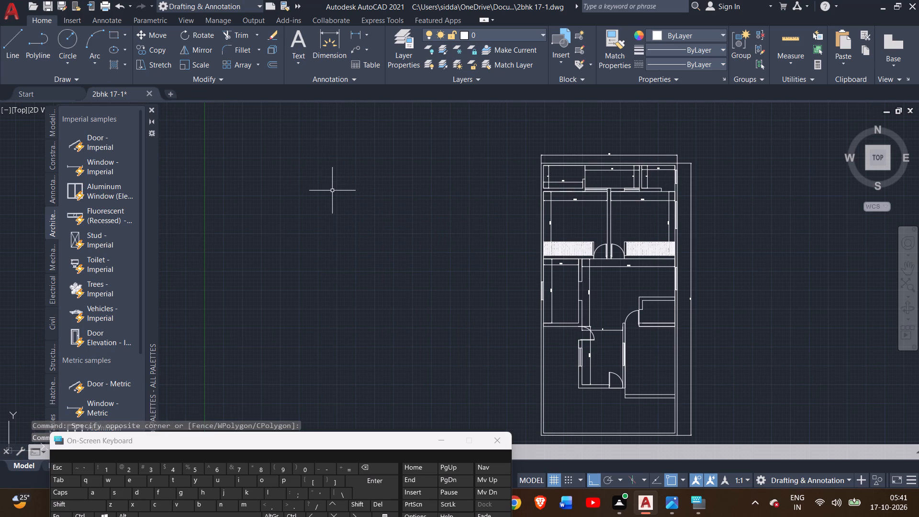
Examine the width and depth dimensions of the rooms along the plan's upper edge.
scroll(570, 200, up, 2)
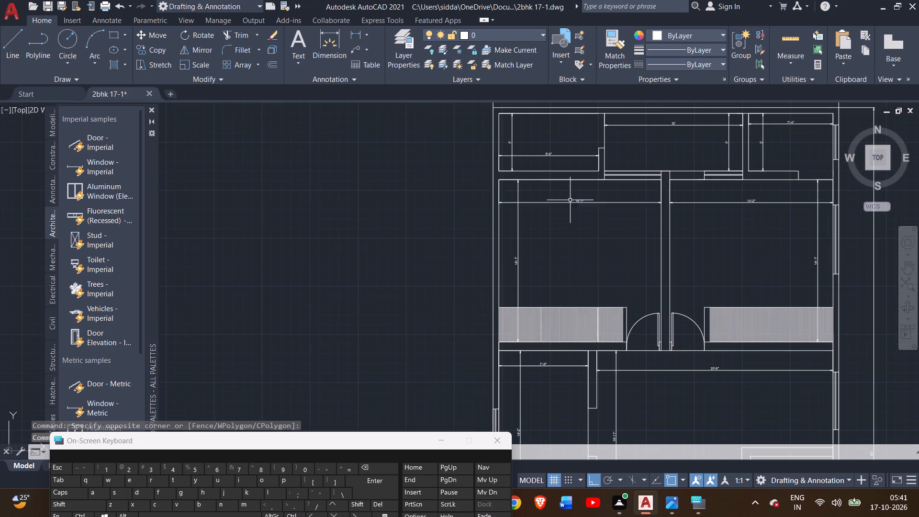
middle_drag(564, 224, 479, 314)
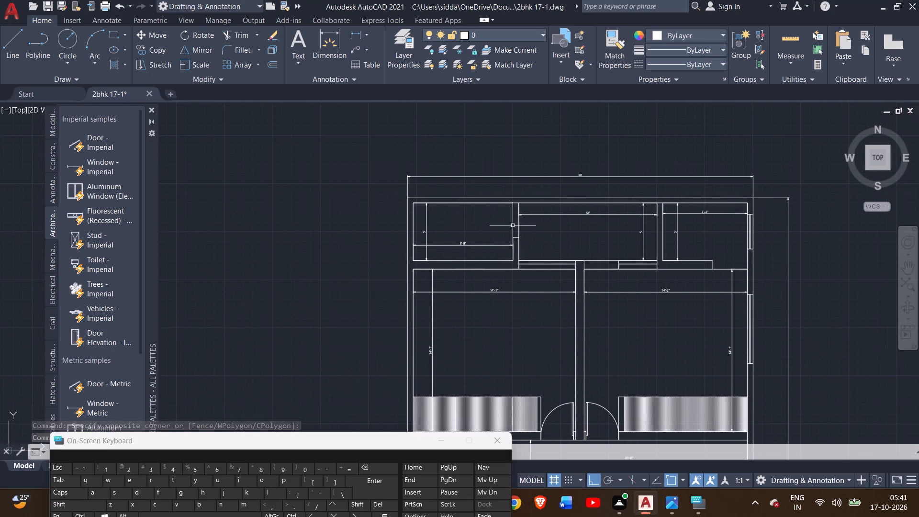
scroll(514, 192, up, 2)
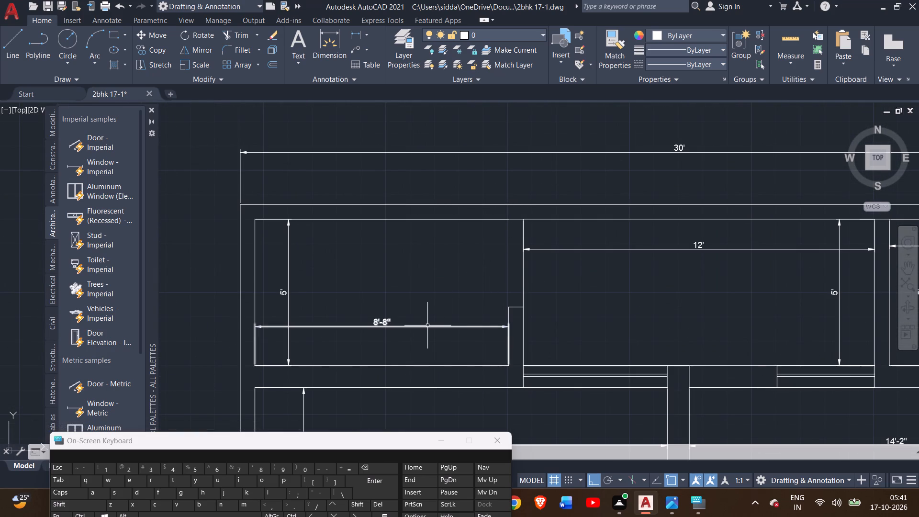
scroll(427, 326, up, 1)
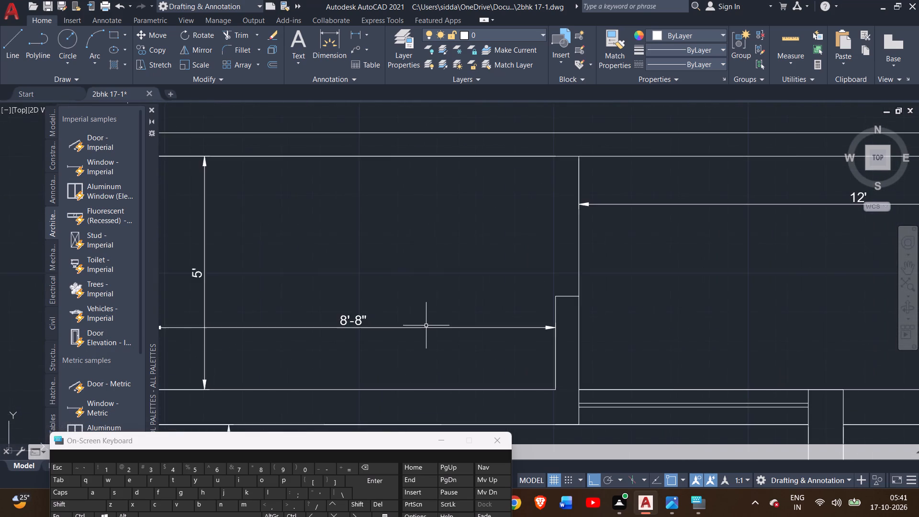
scroll(425, 326, up, 1)
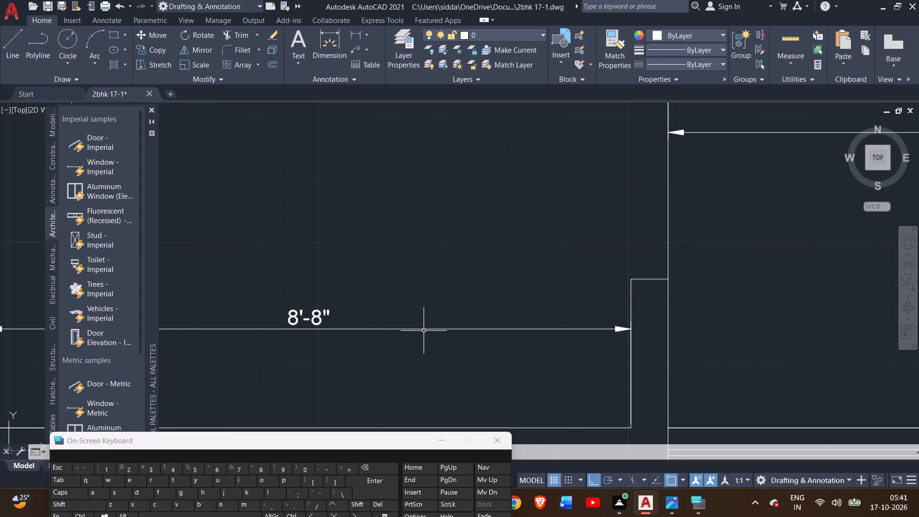
right_click(463, 237)
double_click(445, 203)
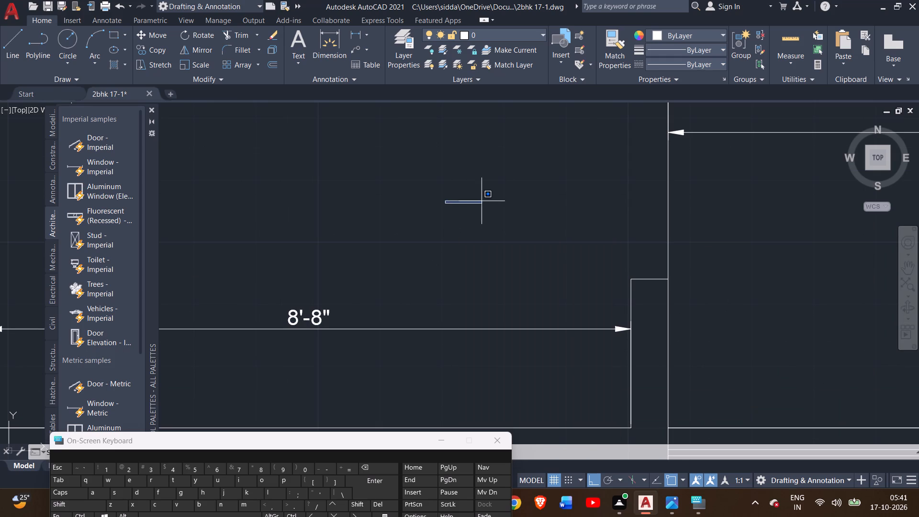
click(482, 201)
scroll(335, 261, down, 2)
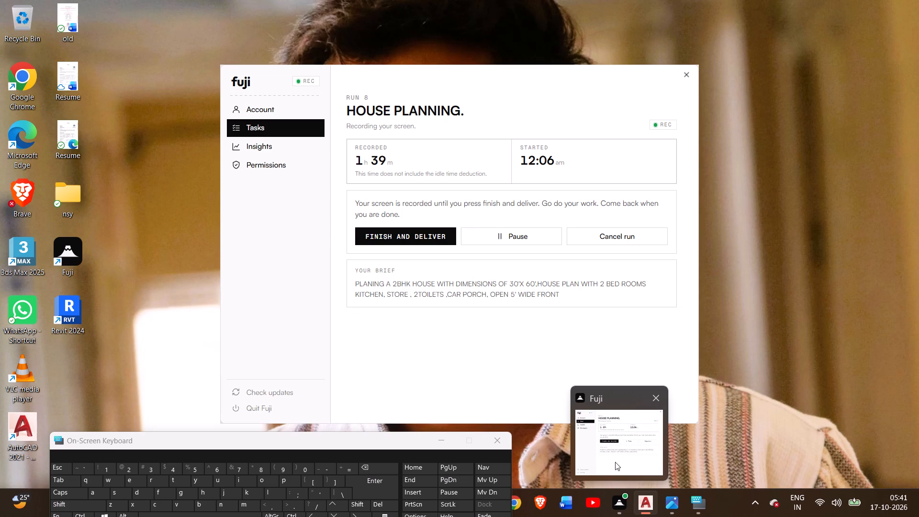
middle_drag(703, 333, 530, 333)
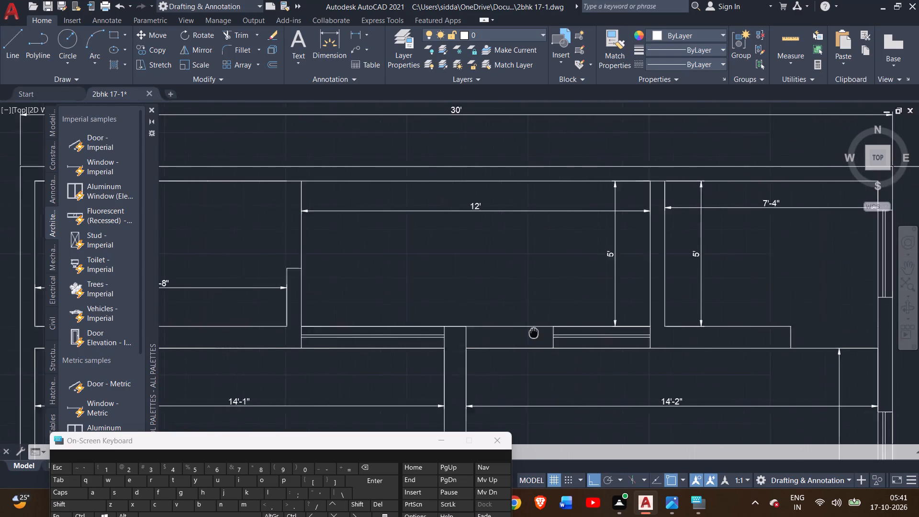
Examine the dimensions of the three rooms along the plan's upper edge and the overall width above them.
middle_drag(530, 333, 519, 333)
scroll(519, 333, down, 1)
scroll(647, 265, up, 2)
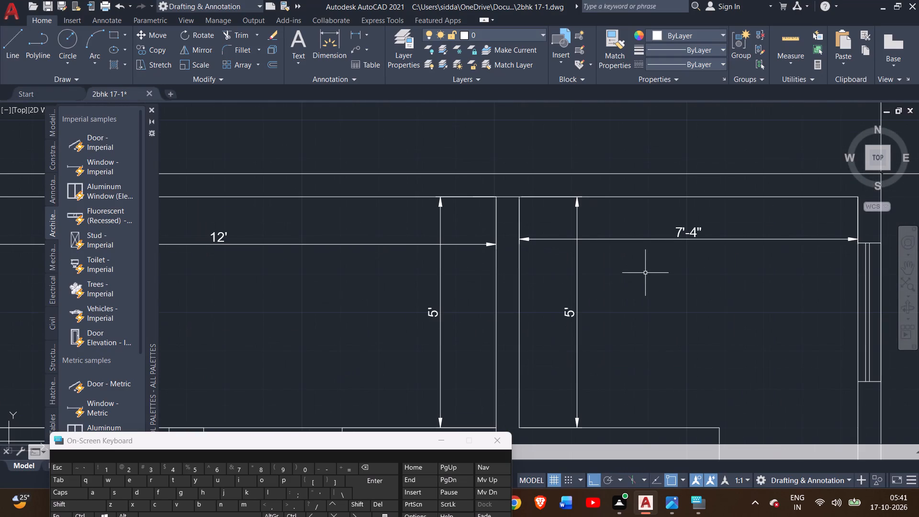
middle_drag(645, 273, 647, 325)
scroll(647, 329, down, 2)
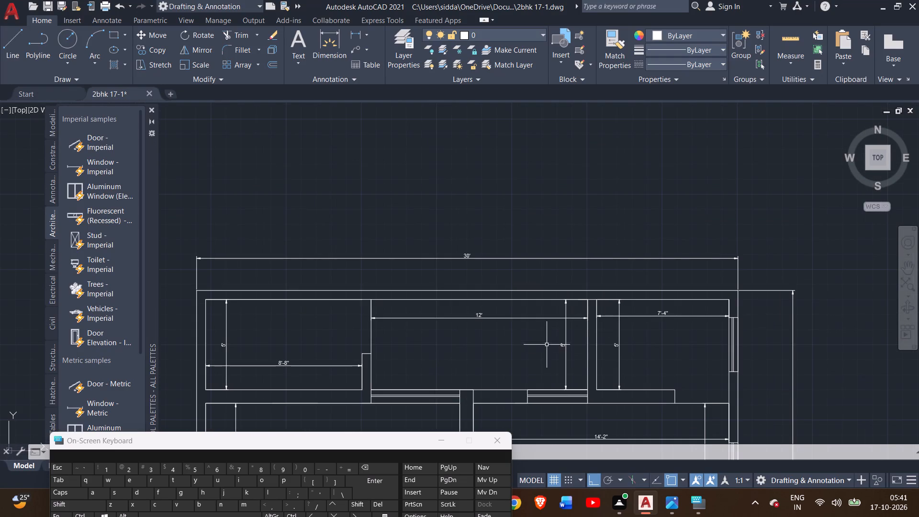
middle_drag(530, 329, 645, 305)
scroll(621, 291, up, 1)
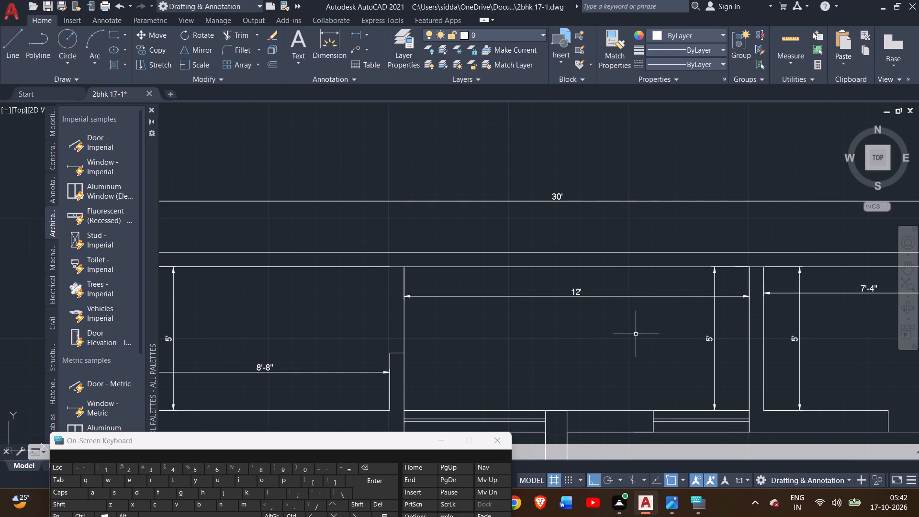
scroll(629, 333, down, 1)
middle_drag(629, 333, 517, 226)
scroll(522, 231, down, 2)
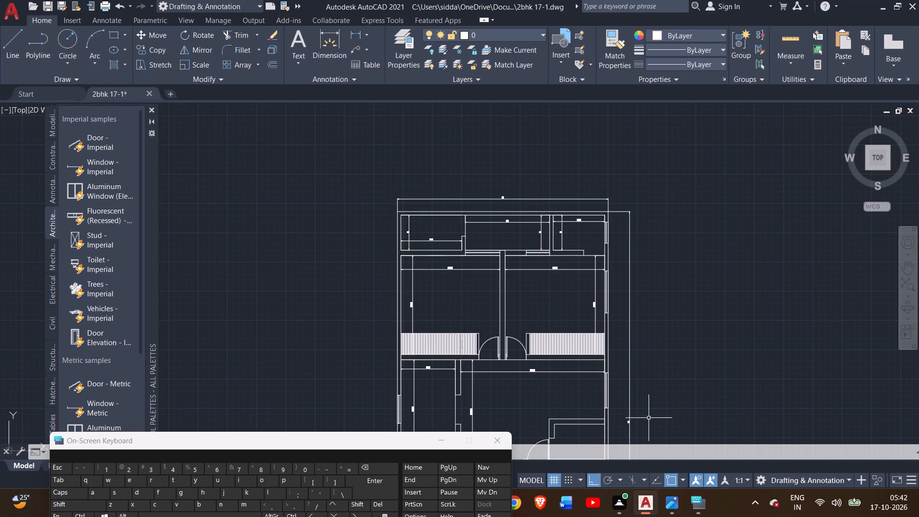
Examine the hall, the adjoining room, the overall depth dimension and the lower part of the plan.
middle_drag(649, 418, 629, 320)
scroll(649, 418, up, 1)
scroll(603, 333, up, 2)
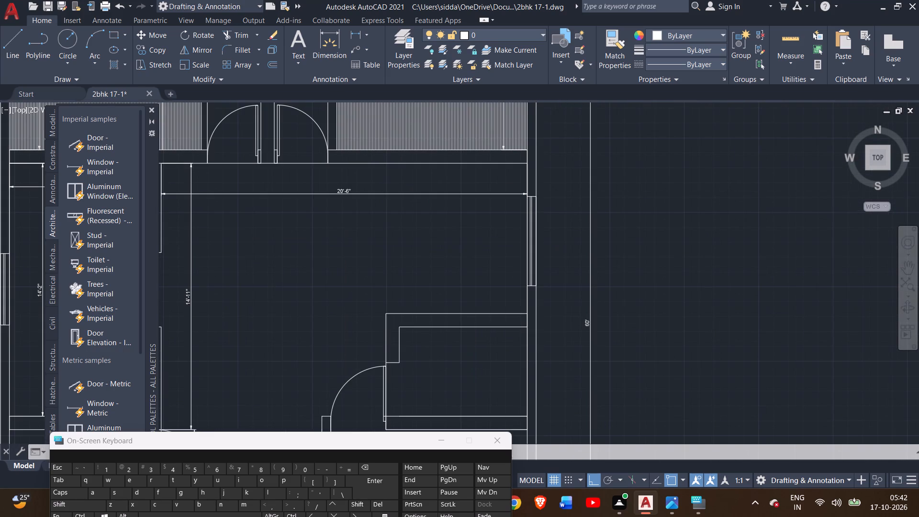
scroll(602, 333, up, 1)
scroll(602, 333, down, 1)
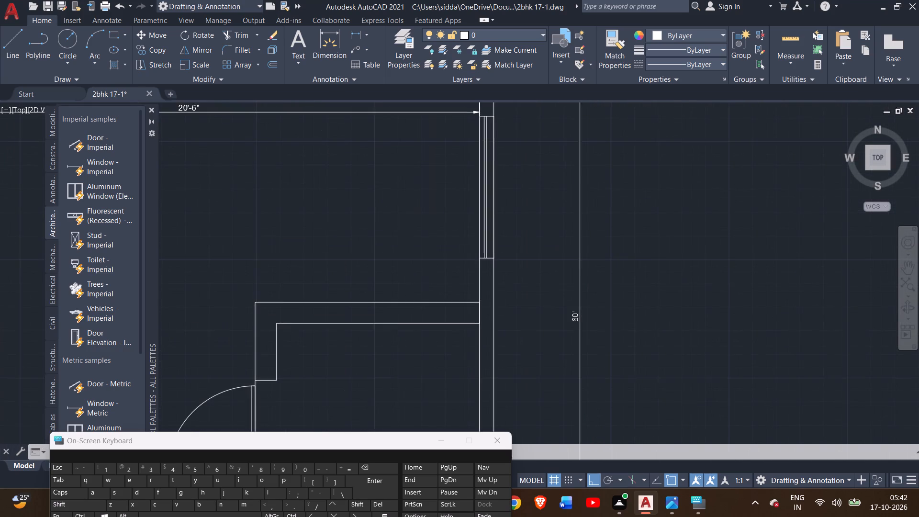
scroll(602, 333, down, 3)
middle_drag(602, 365, 641, 321)
scroll(641, 321, down, 1)
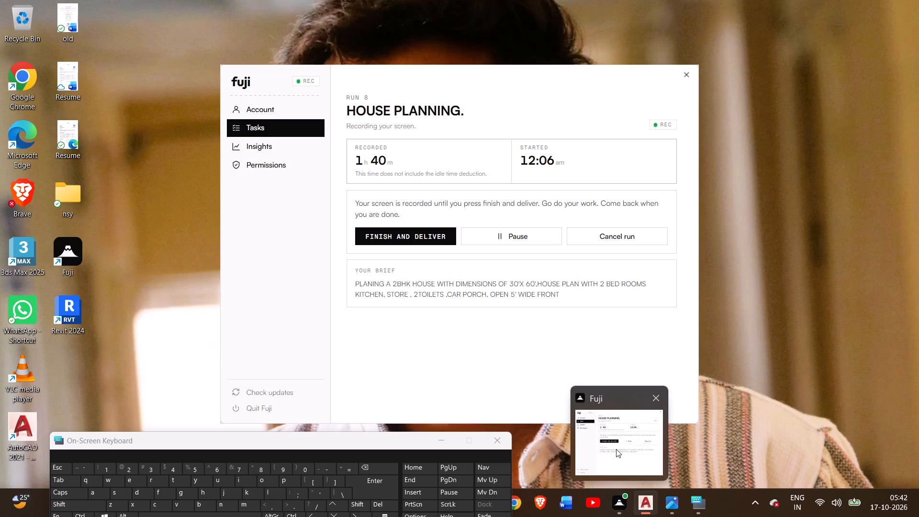
middle_drag(779, 337, 732, 269)
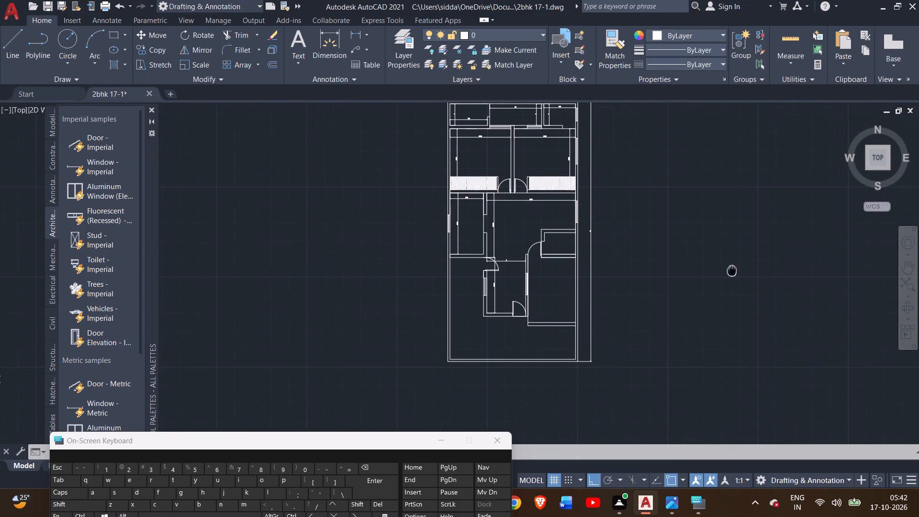
middle_drag(732, 269, 732, 268)
scroll(502, 230, up, 1)
middle_drag(502, 221, 536, 278)
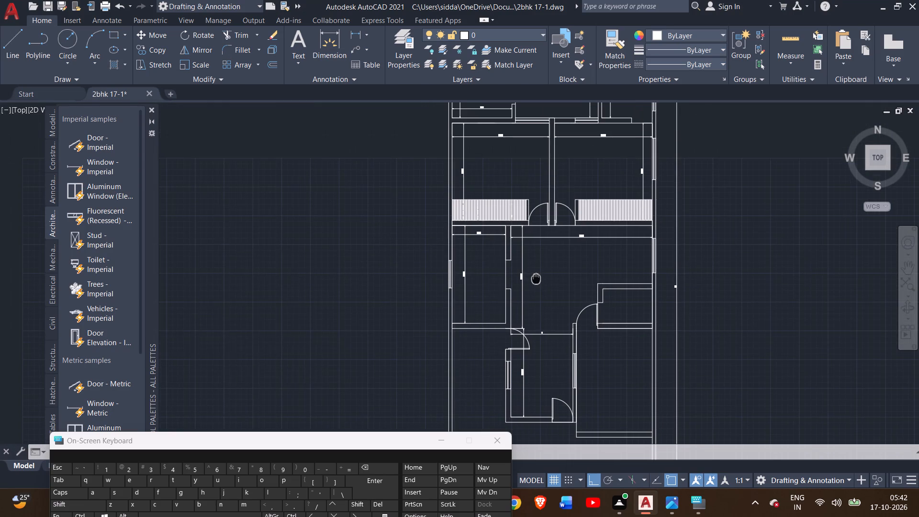
middle_drag(536, 278, 536, 278)
scroll(536, 278, up, 3)
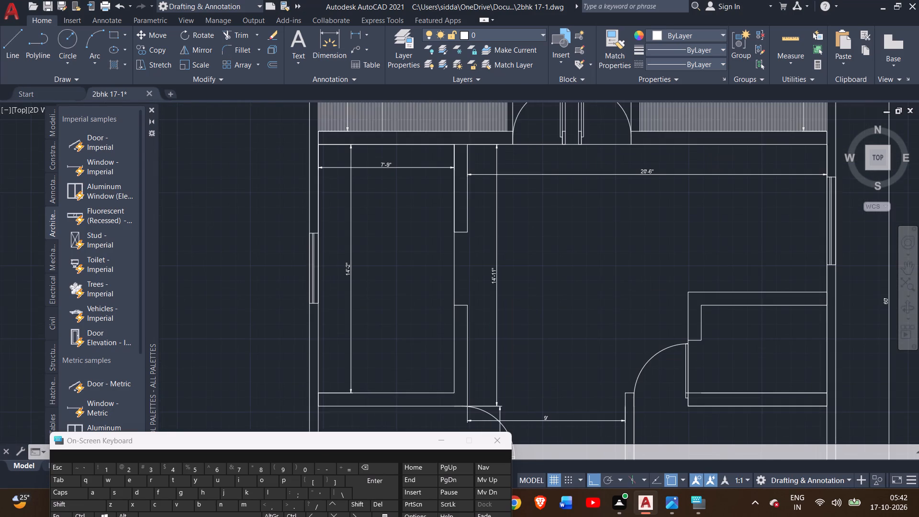
Examine the hatched strips in the two bedrooms and the pair of doors between them.
middle_drag(533, 278, 565, 456)
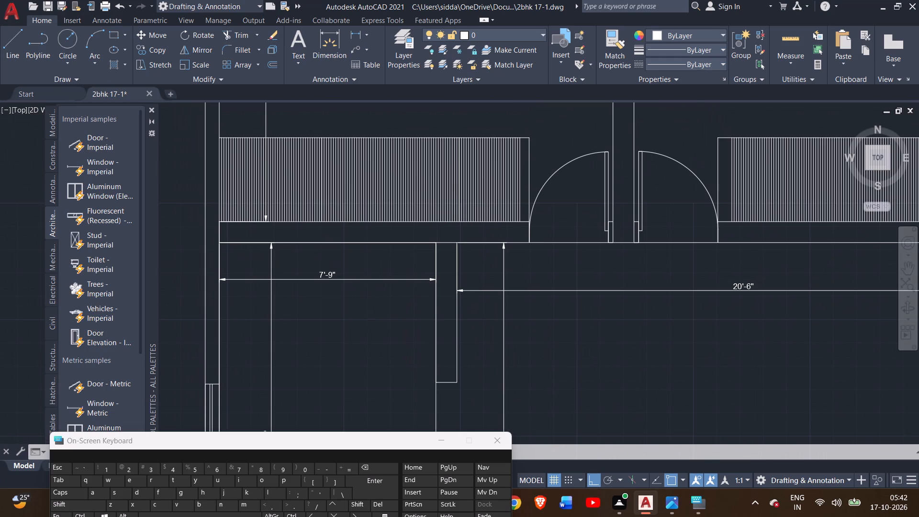
scroll(561, 457, down, 2)
scroll(559, 414, down, 1)
scroll(448, 301, up, 5)
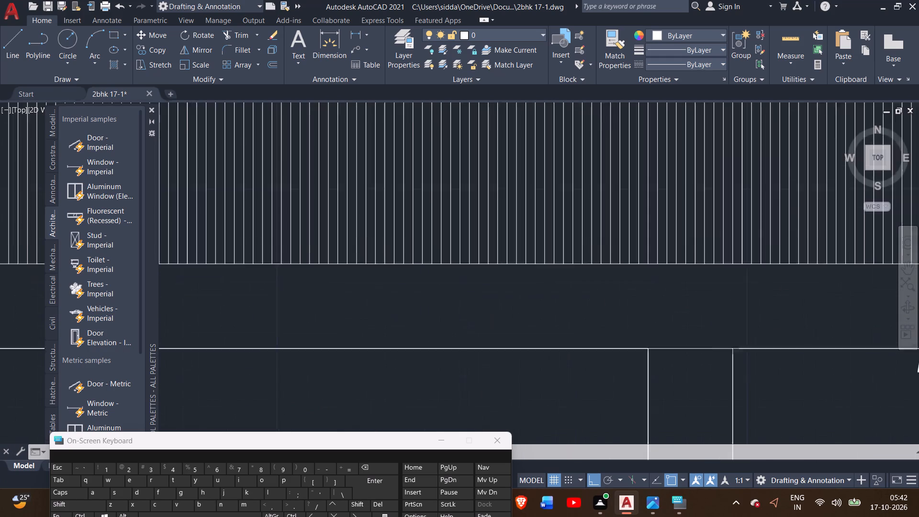
scroll(459, 233, down, 2)
middle_drag(471, 266, 574, 401)
scroll(574, 401, up, 1)
scroll(432, 264, up, 1)
middle_drag(434, 263, 491, 317)
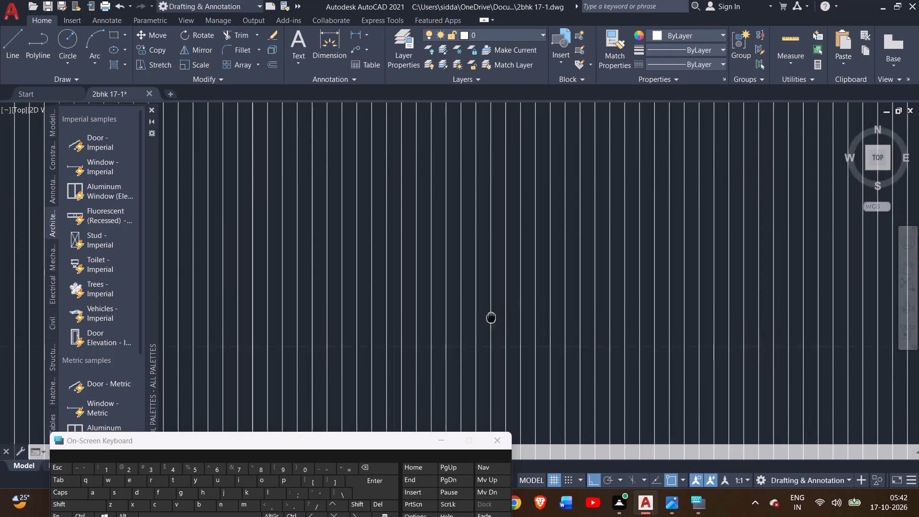
middle_drag(491, 317, 601, 393)
scroll(602, 394, down, 3)
middle_drag(602, 394, 451, 271)
scroll(407, 285, up, 1)
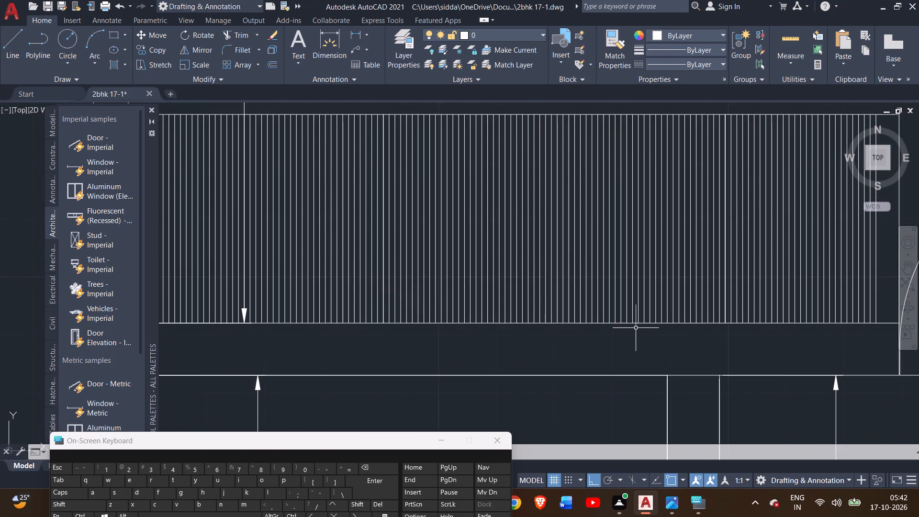
scroll(634, 330, down, 2)
middle_drag(631, 351, 475, 330)
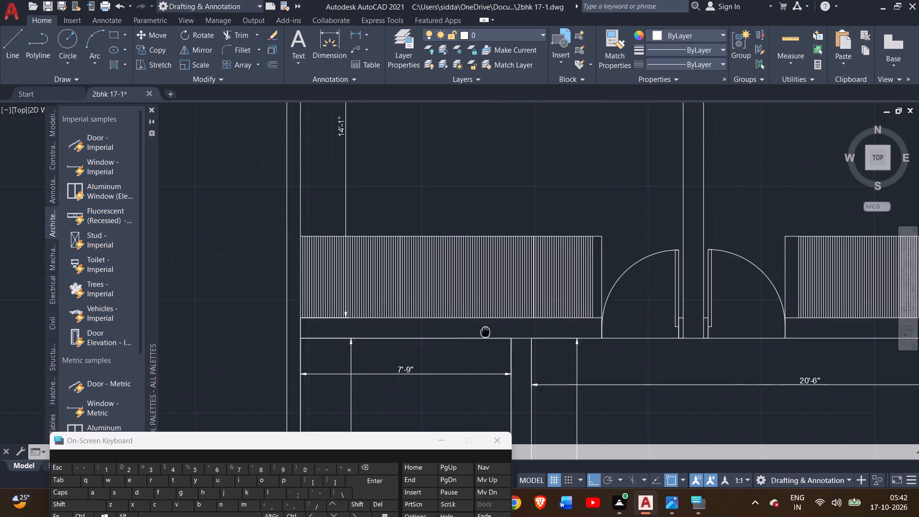
middle_drag(475, 330, 357, 309)
scroll(704, 283, up, 2)
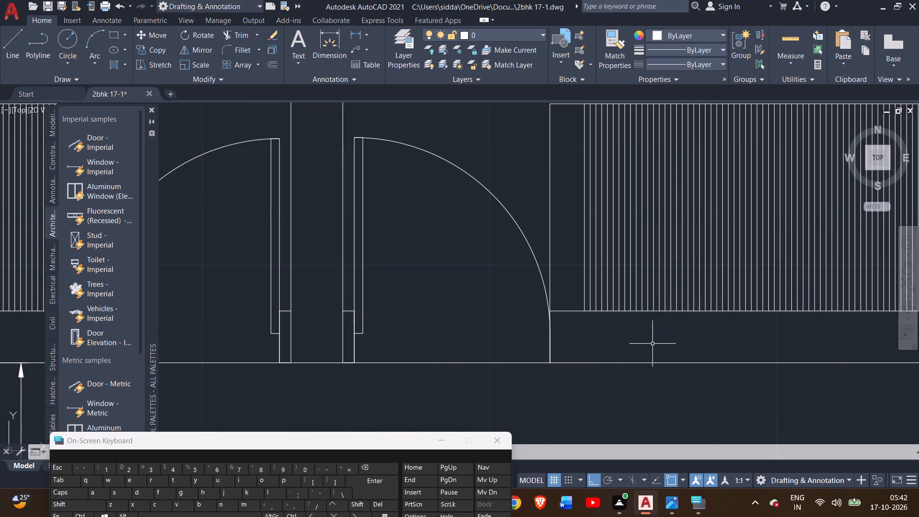
scroll(644, 396, down, 2)
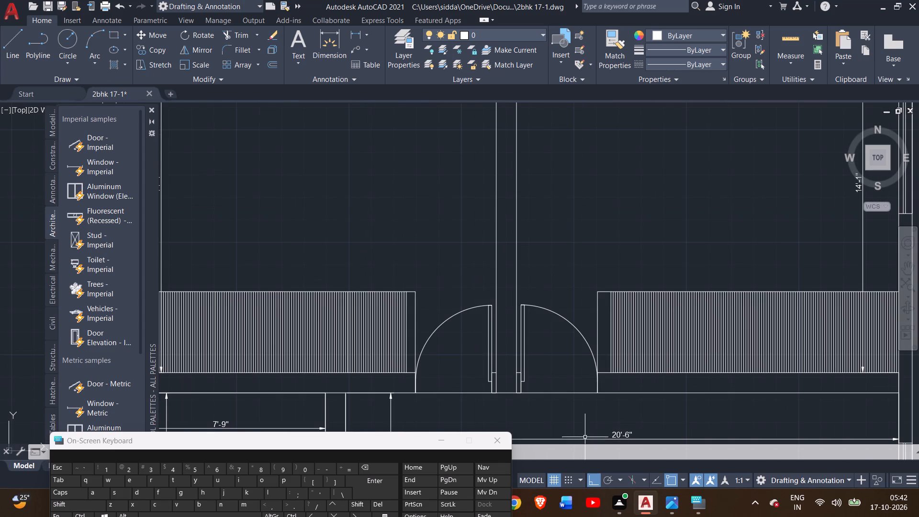
Examine the dimensions of the hall, its adjoining room and the small room with doors below the hall.
middle_drag(579, 427, 543, 238)
scroll(541, 266, down, 1)
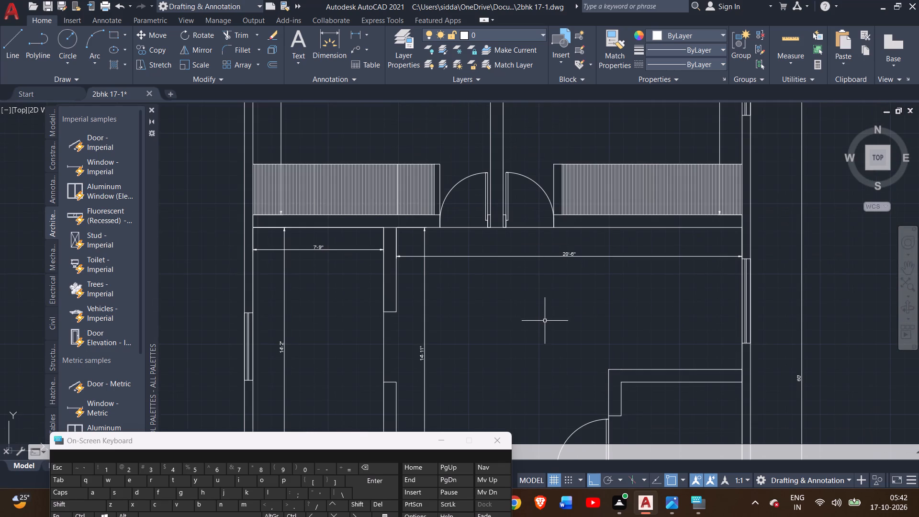
middle_drag(545, 322, 558, 214)
scroll(467, 339, up, 1)
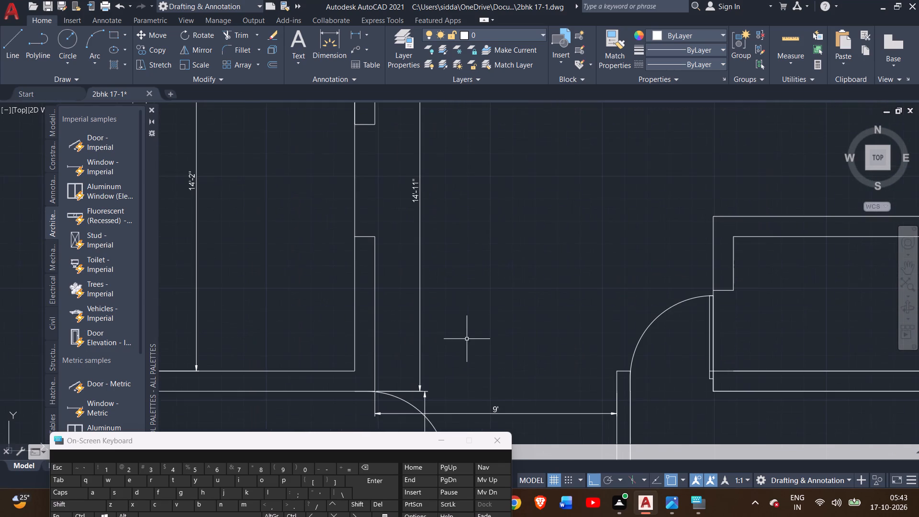
middle_drag(468, 345, 494, 168)
middle_drag(510, 297, 501, 135)
scroll(486, 244, up, 1)
middle_drag(486, 244, 499, 253)
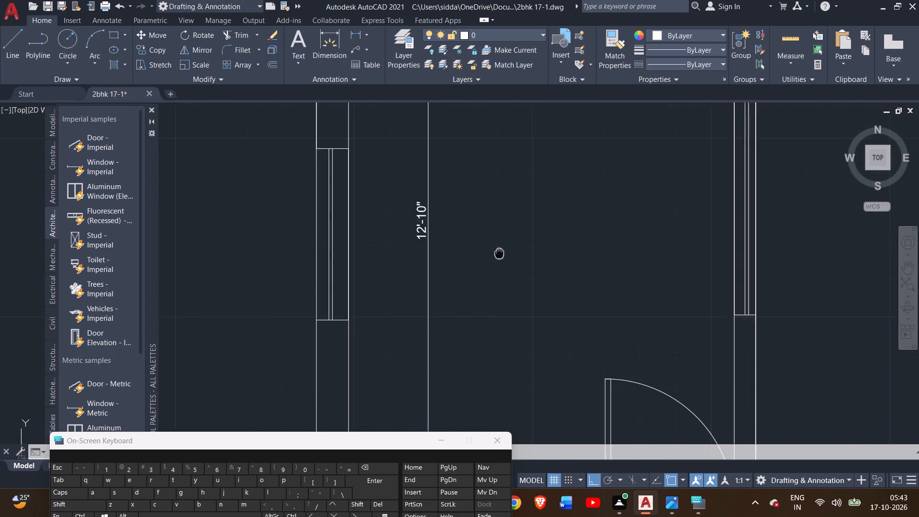
middle_drag(499, 253, 537, 328)
scroll(537, 328, down, 2)
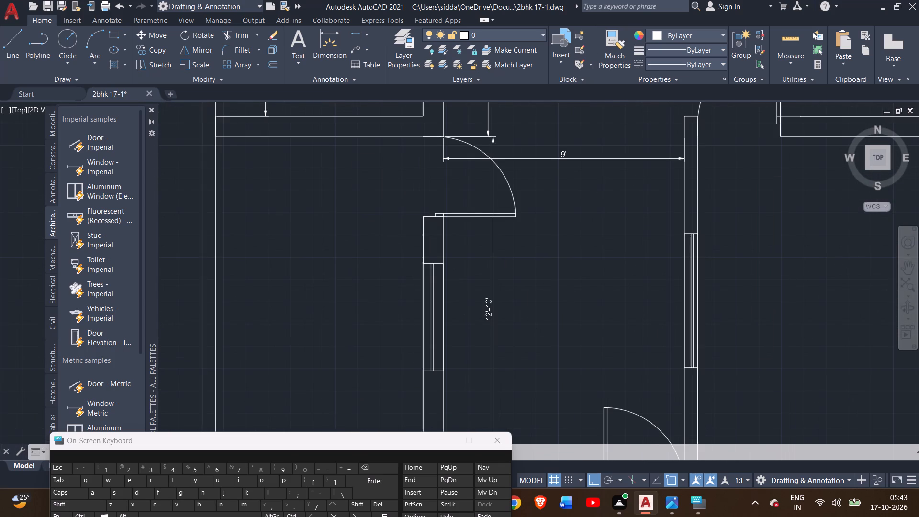
scroll(537, 328, down, 1)
middle_drag(673, 302, 625, 343)
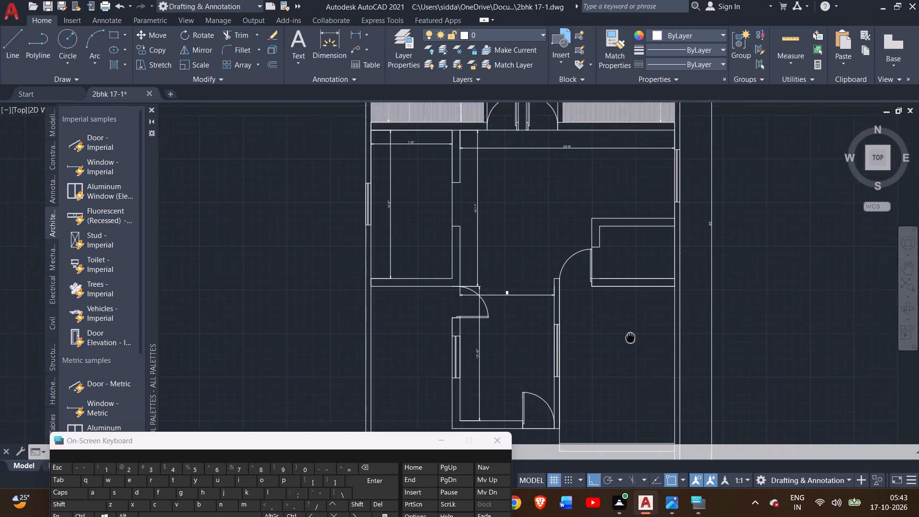
middle_drag(625, 343, 595, 380)
middle_drag(509, 254, 545, 350)
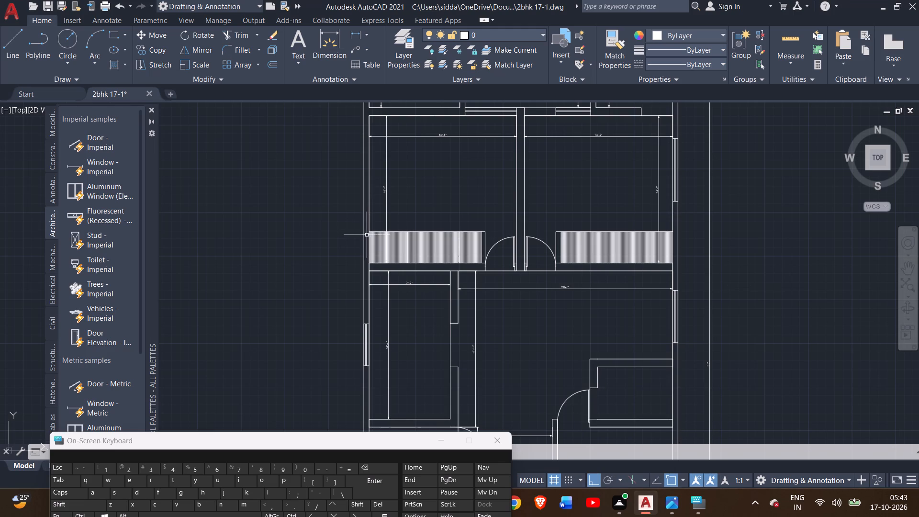
Dimension the upper outer wall's thickness at the plan's northwest corner, placing the dimension just outside the west wall.
middle_drag(367, 235, 558, 414)
scroll(556, 226, up, 2)
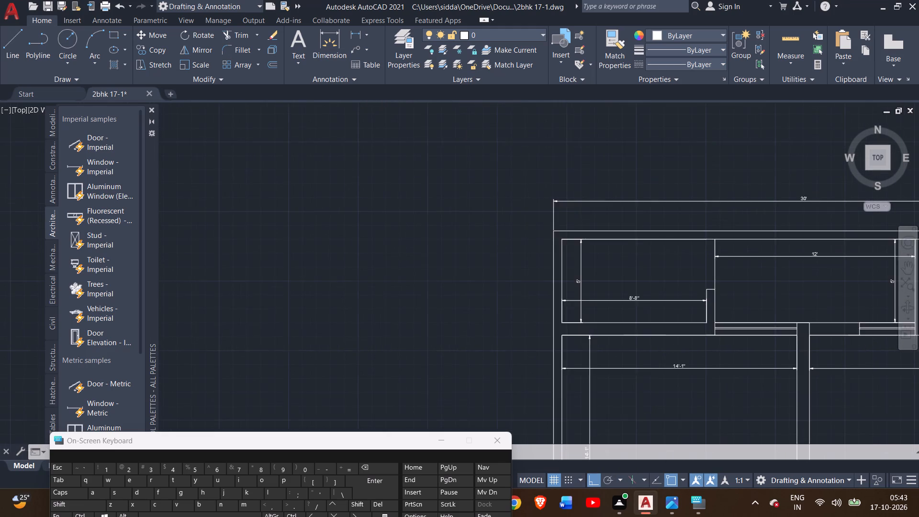
scroll(552, 206, up, 1)
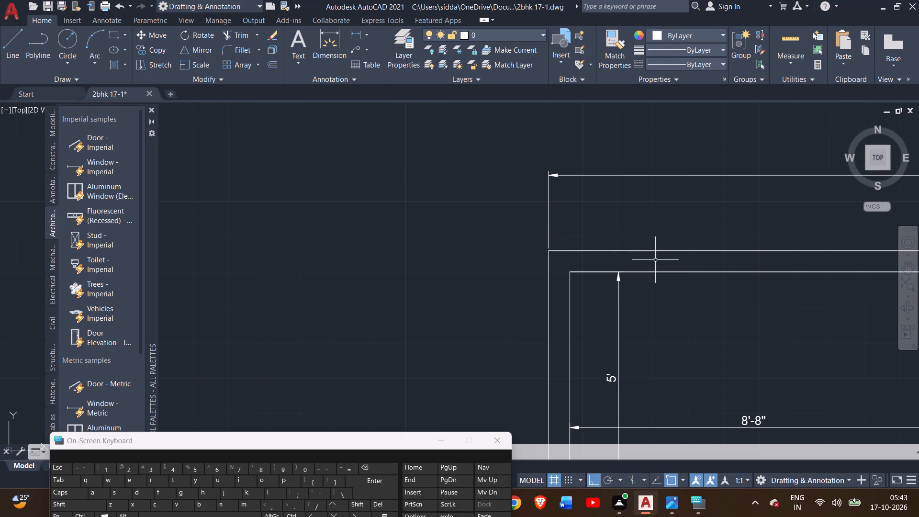
click(339, 45)
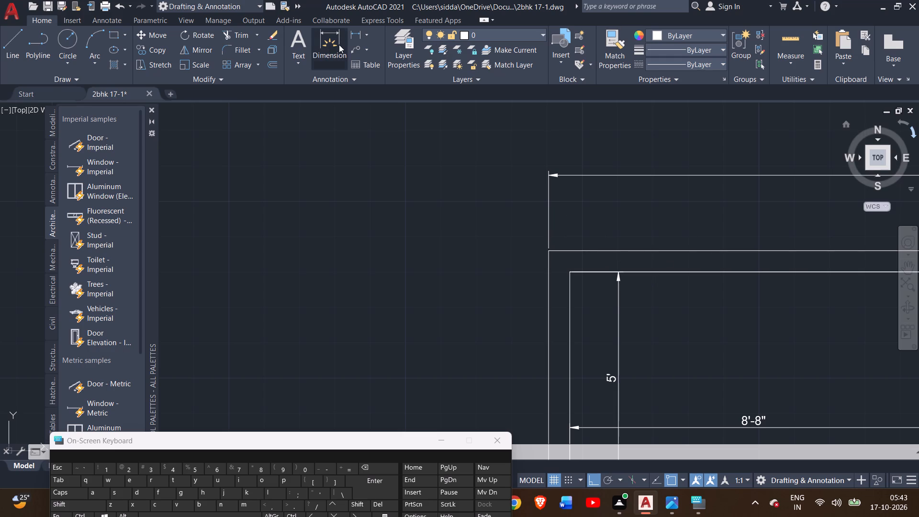
click(551, 253)
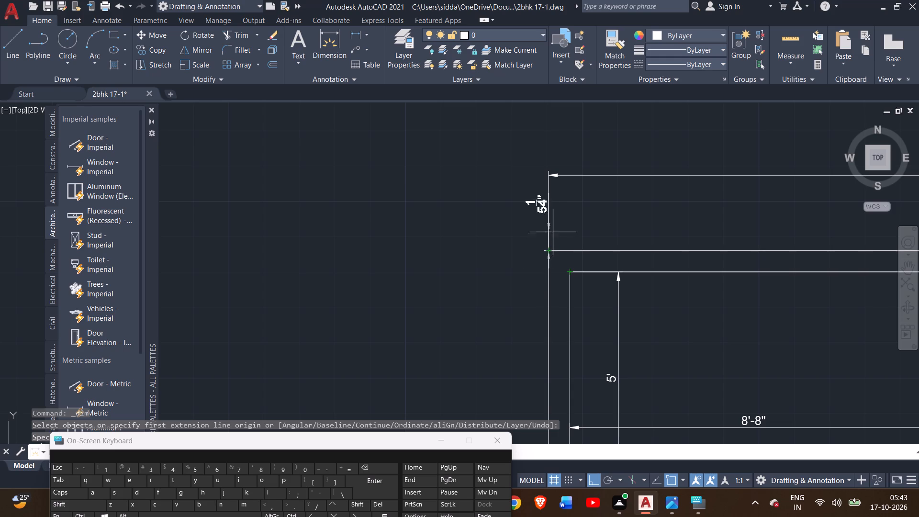
click(547, 272)
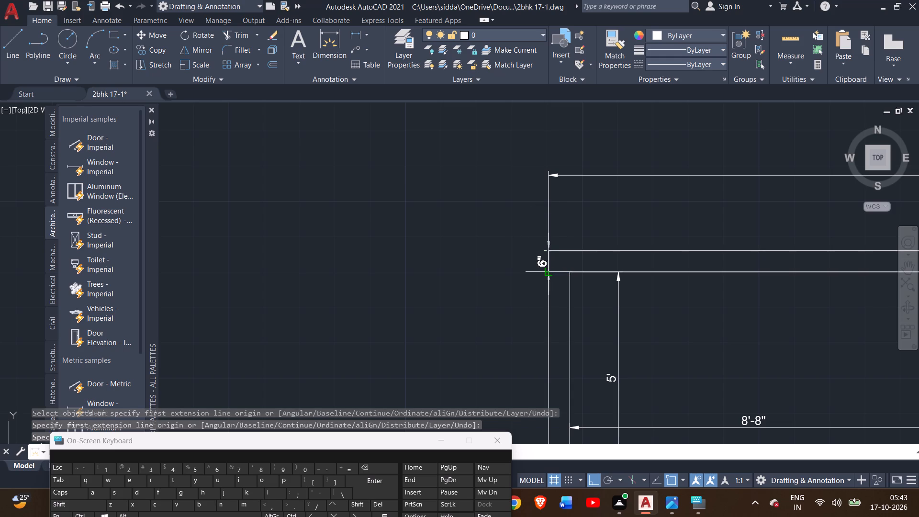
click(535, 275)
scroll(522, 270, up, 3)
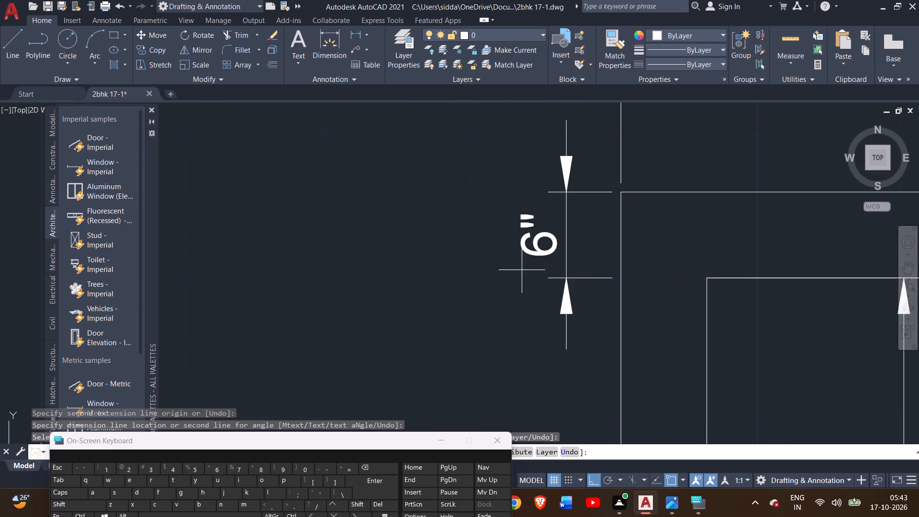
scroll(519, 278, down, 2)
middle_drag(504, 297, 345, 261)
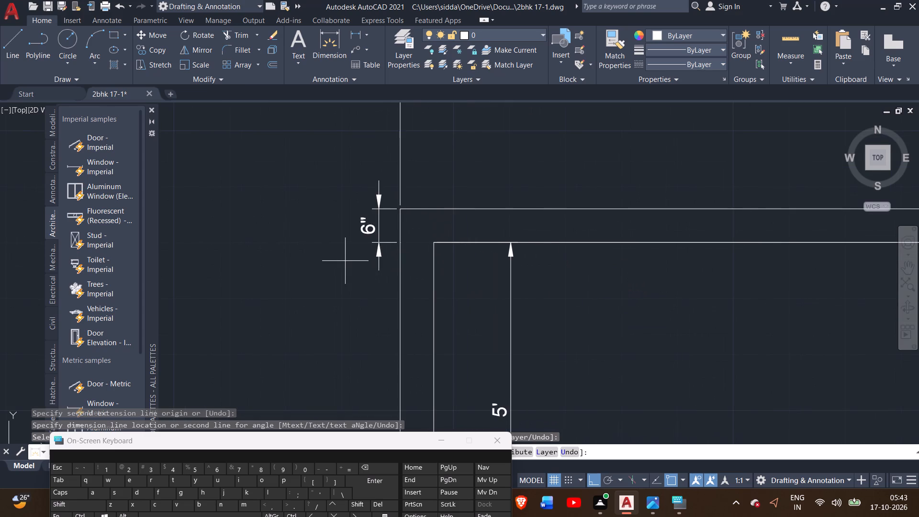
scroll(349, 257, down, 2)
scroll(362, 256, up, 4)
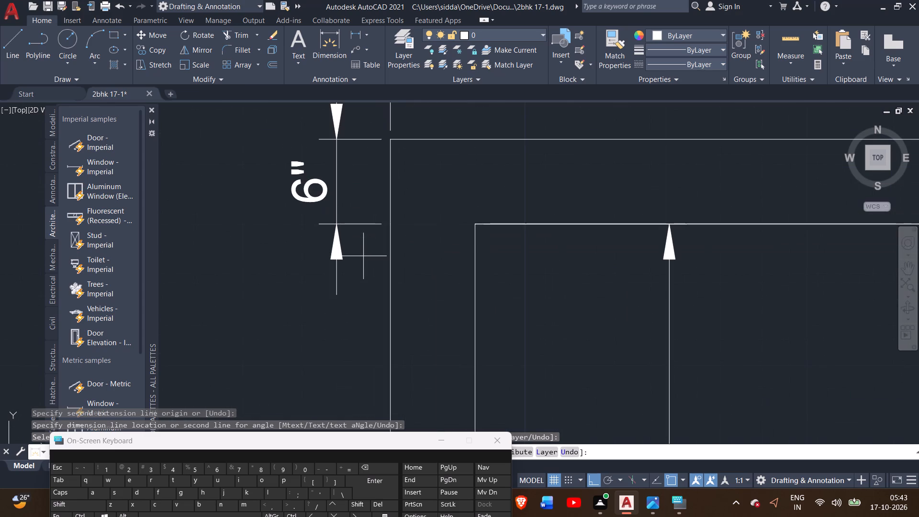
scroll(363, 256, down, 2)
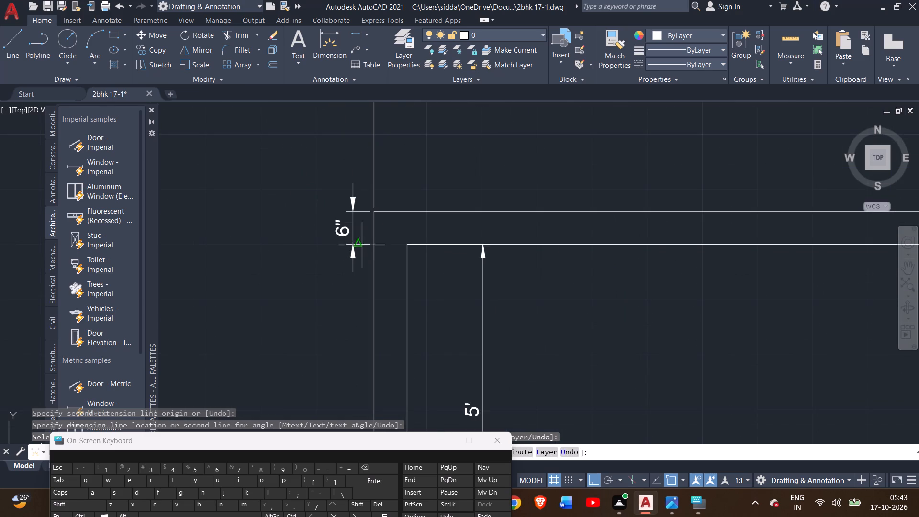
right_click(318, 187)
click(332, 196)
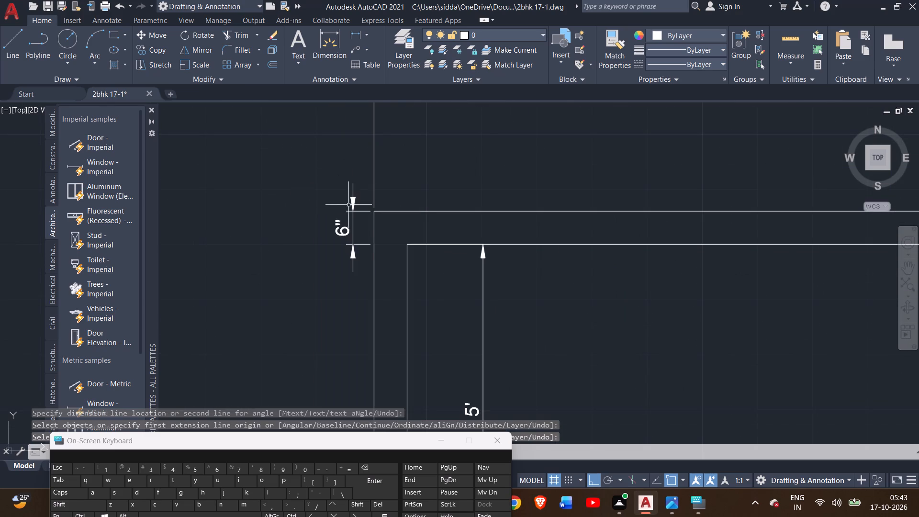
Delete the 6" wall-thickness dimension just outside the west wall at the plan's northwest corner.
click(354, 211)
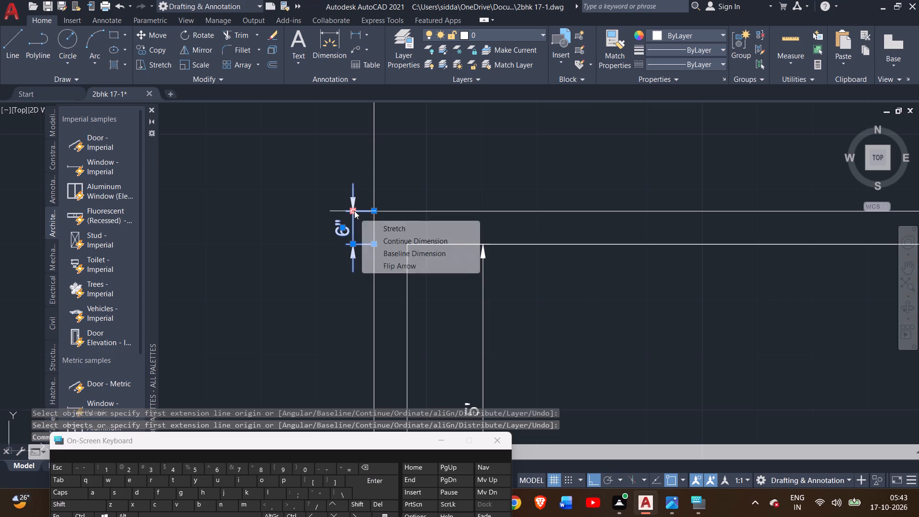
key(Delete)
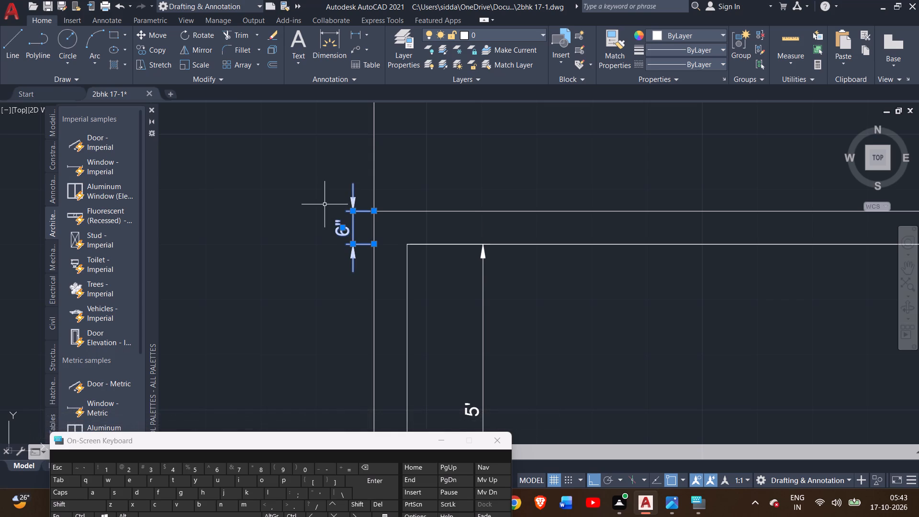
key(Delete)
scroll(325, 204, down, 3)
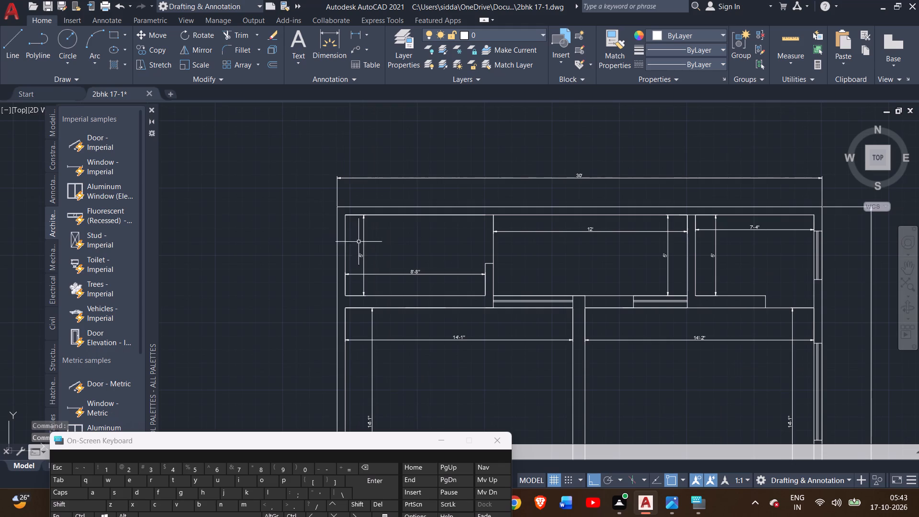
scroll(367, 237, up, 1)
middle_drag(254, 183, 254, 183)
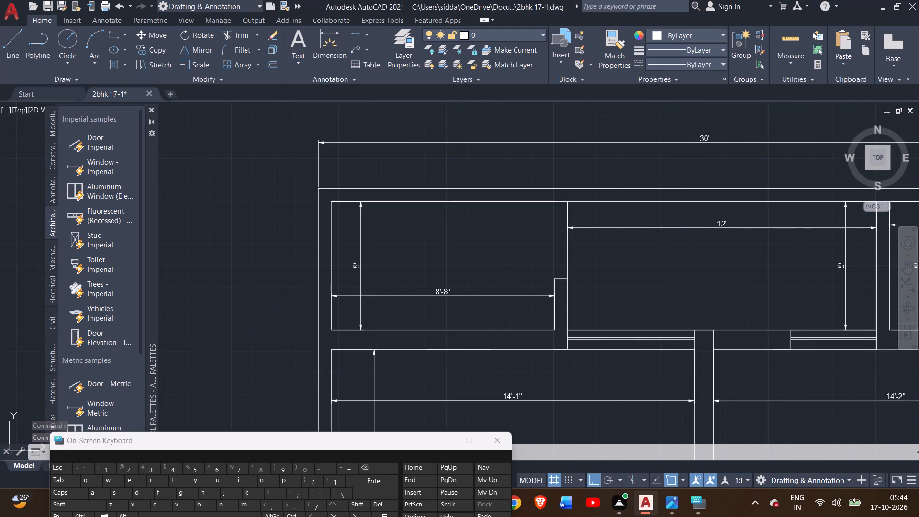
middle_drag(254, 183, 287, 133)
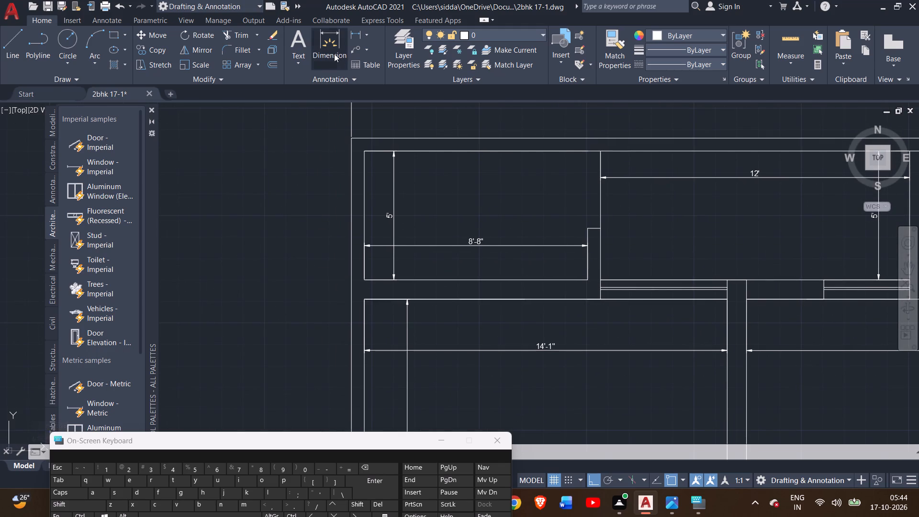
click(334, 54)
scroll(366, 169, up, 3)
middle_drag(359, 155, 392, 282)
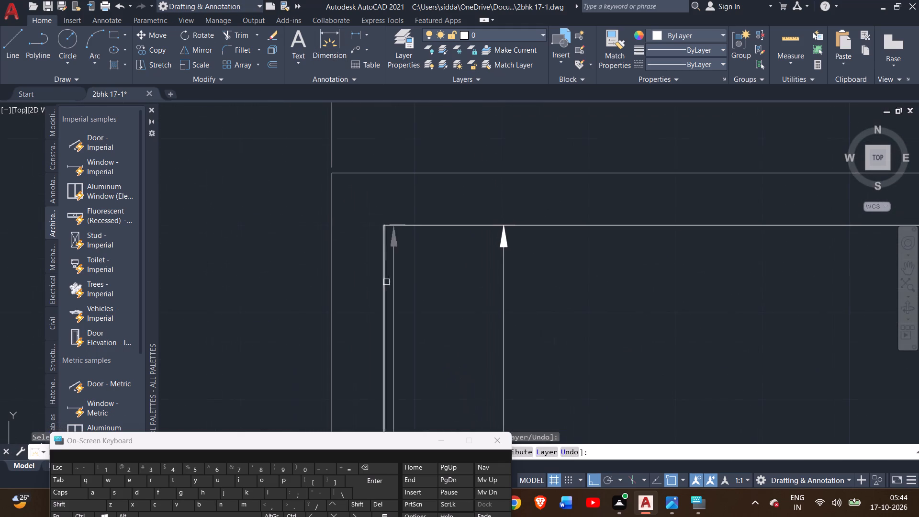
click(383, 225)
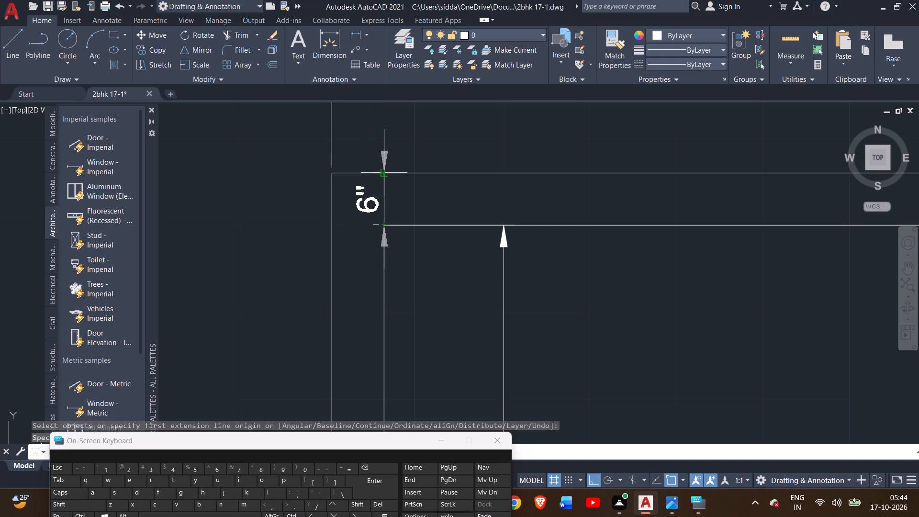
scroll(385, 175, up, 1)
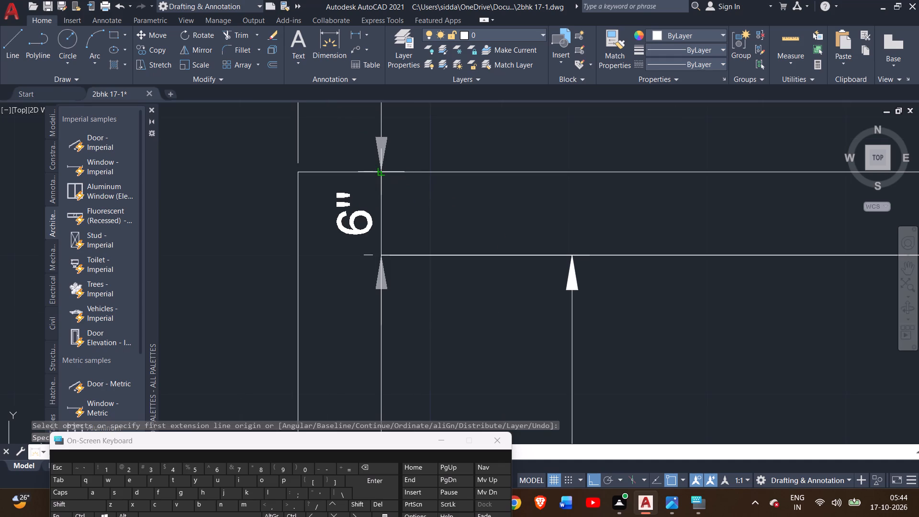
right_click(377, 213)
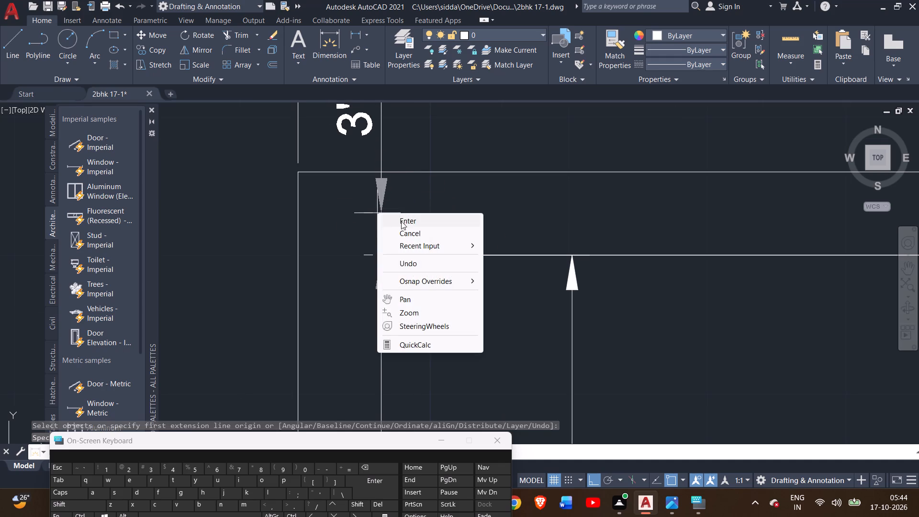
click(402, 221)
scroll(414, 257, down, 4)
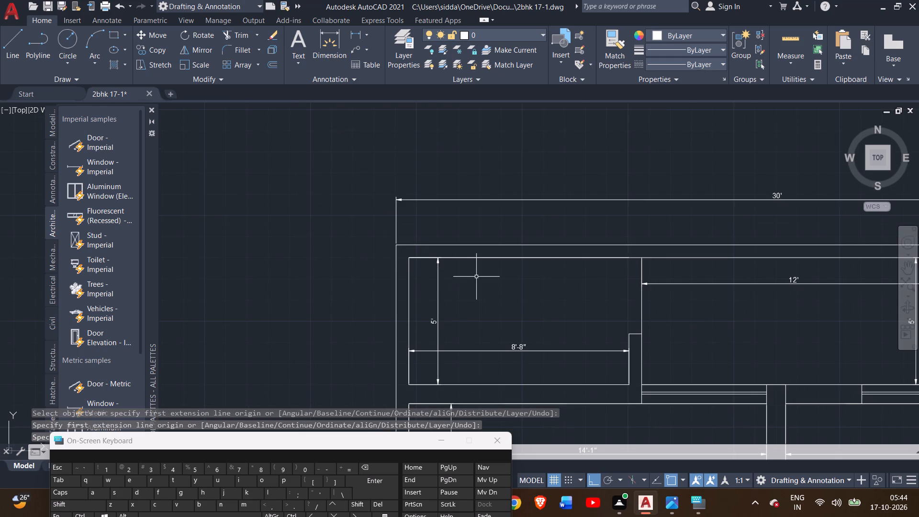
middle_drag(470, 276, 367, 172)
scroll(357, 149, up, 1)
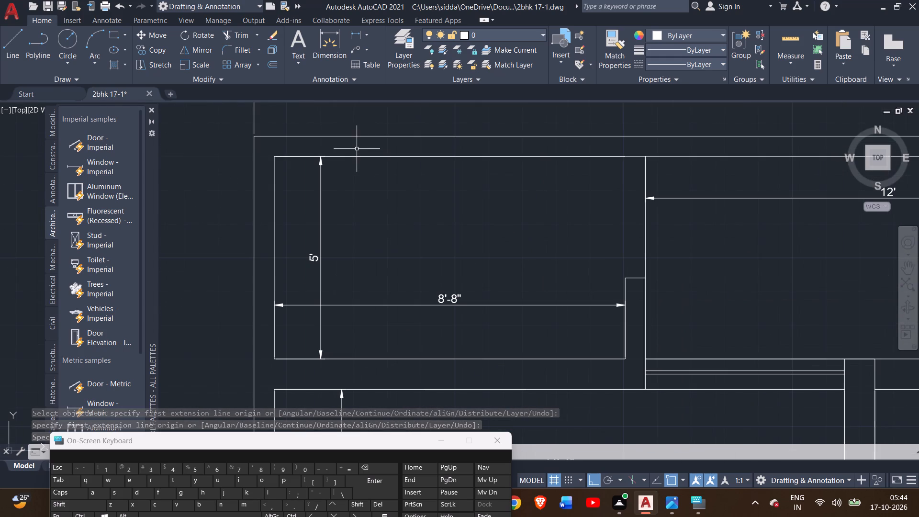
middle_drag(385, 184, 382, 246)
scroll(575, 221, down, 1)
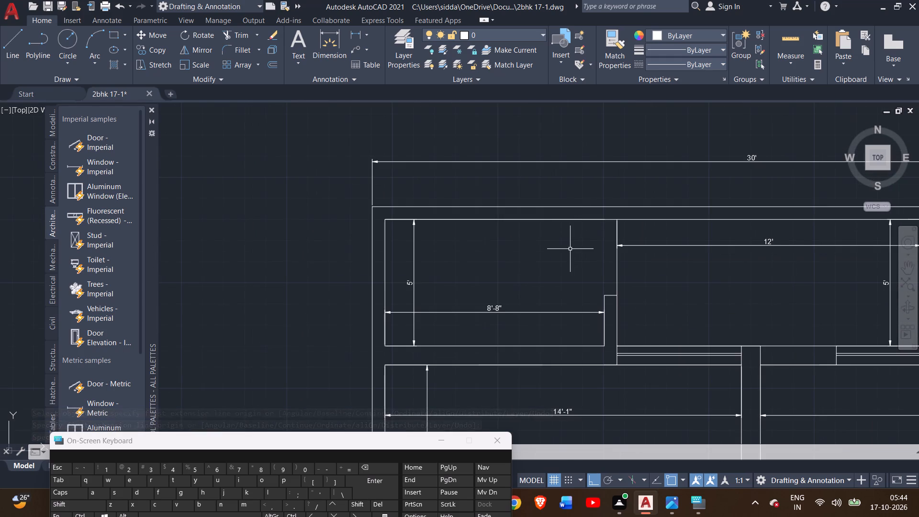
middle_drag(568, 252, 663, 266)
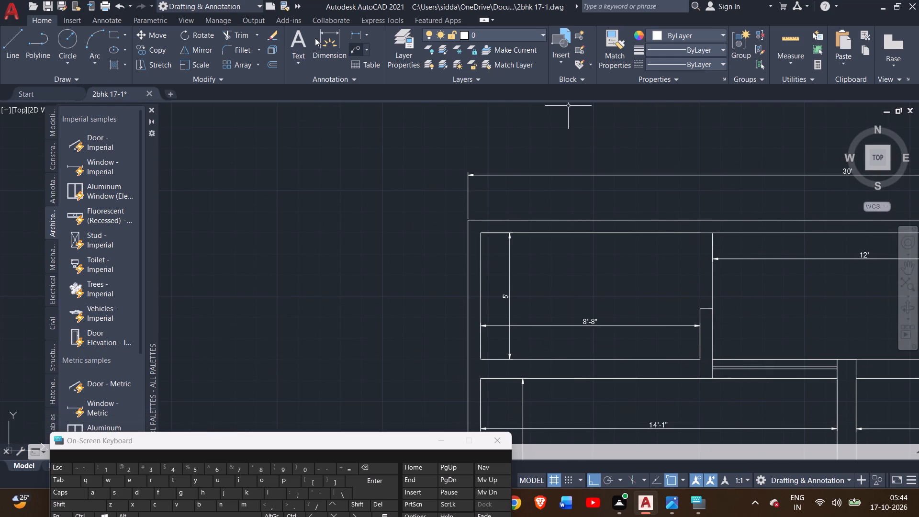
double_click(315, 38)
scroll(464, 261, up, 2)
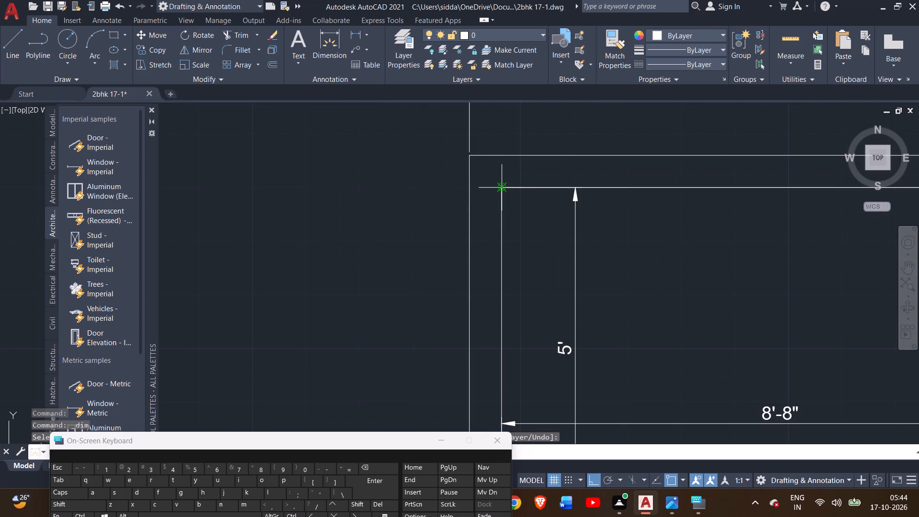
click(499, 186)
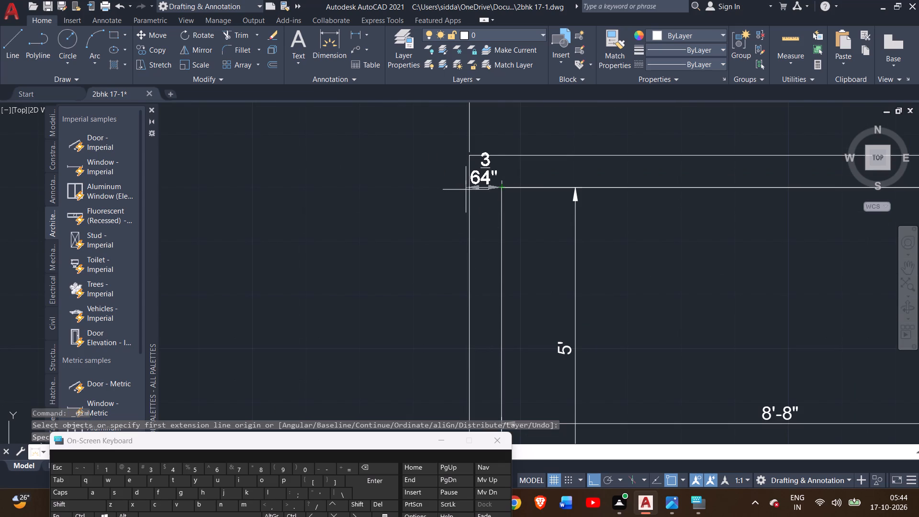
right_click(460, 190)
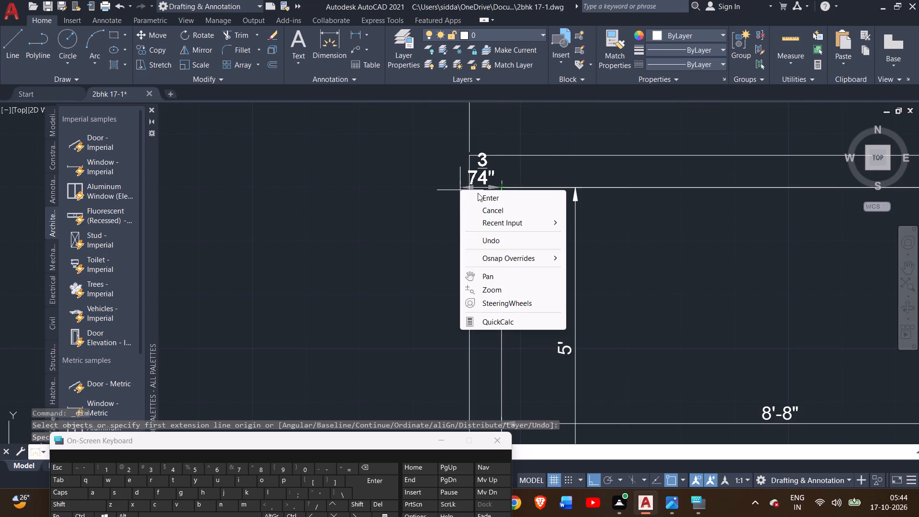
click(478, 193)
Delete the outermost rectangular outline that forms the outer face of the plan's perimeter walls.
scroll(494, 153, down, 3)
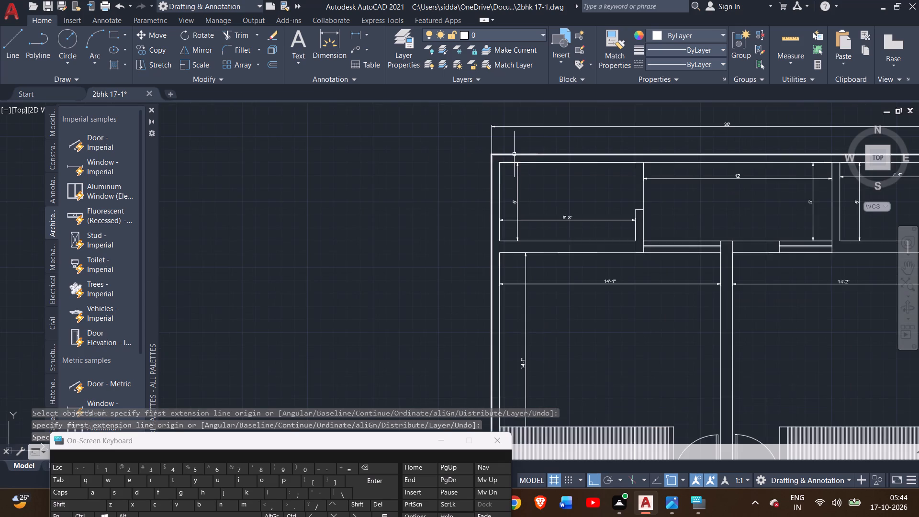
scroll(515, 154, up, 2)
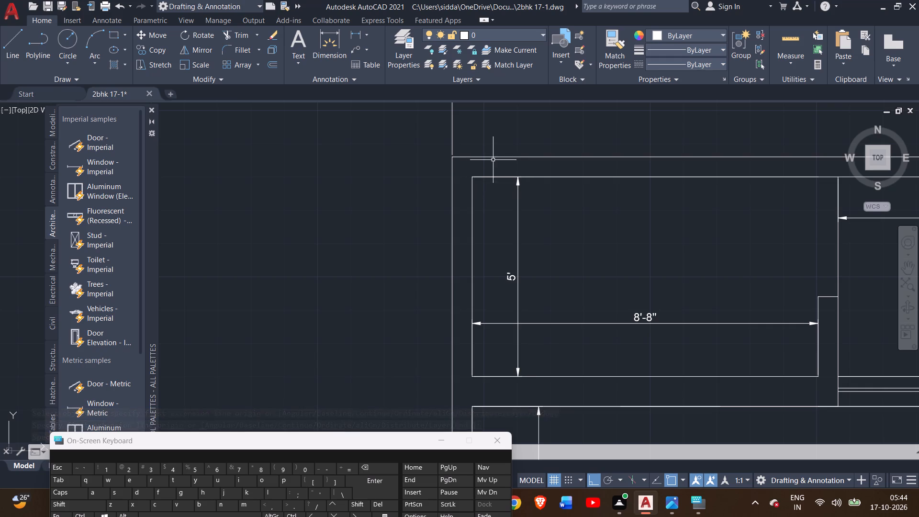
click(496, 157)
scroll(415, 197, down, 2)
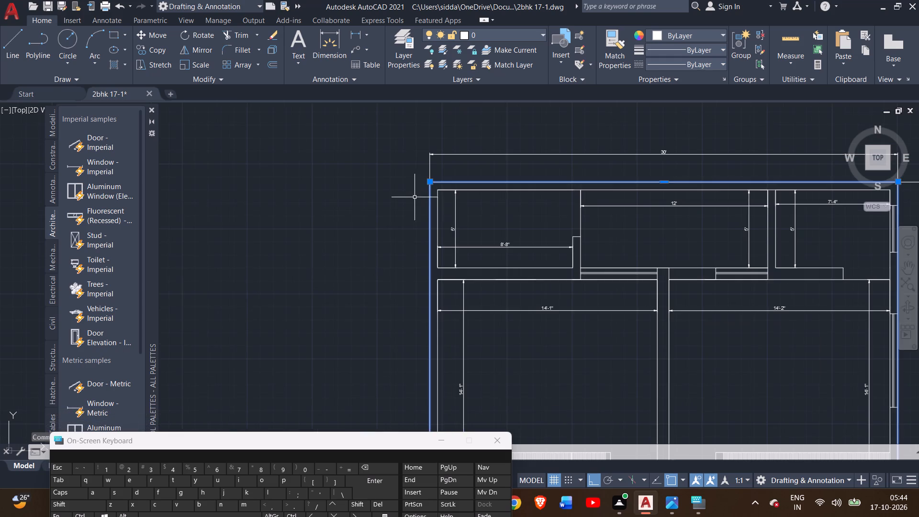
scroll(415, 197, down, 2)
middle_drag(705, 228, 668, 144)
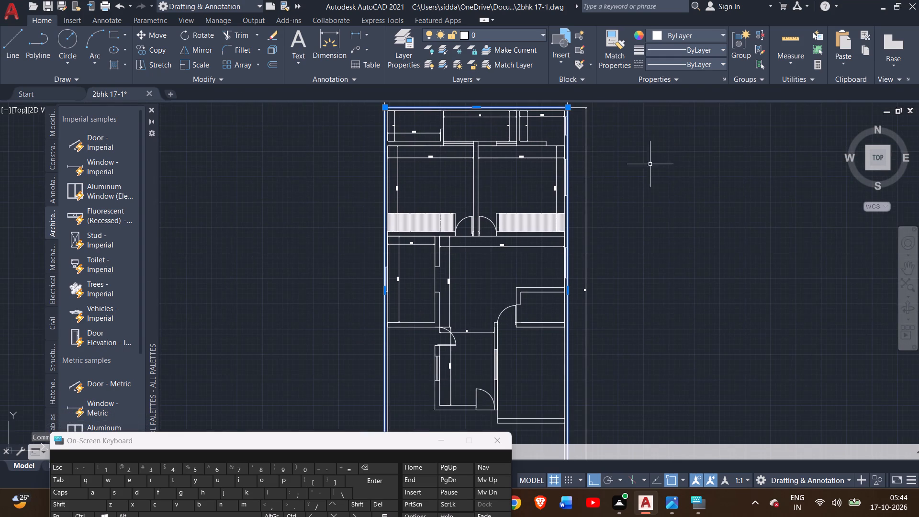
scroll(645, 194, down, 1)
scroll(602, 344, up, 2)
scroll(580, 391, up, 1)
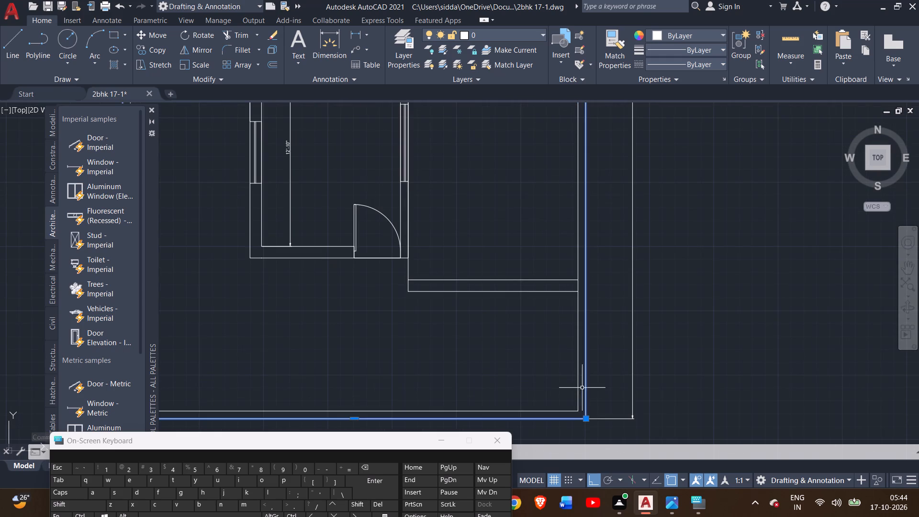
middle_drag(625, 375, 612, 338)
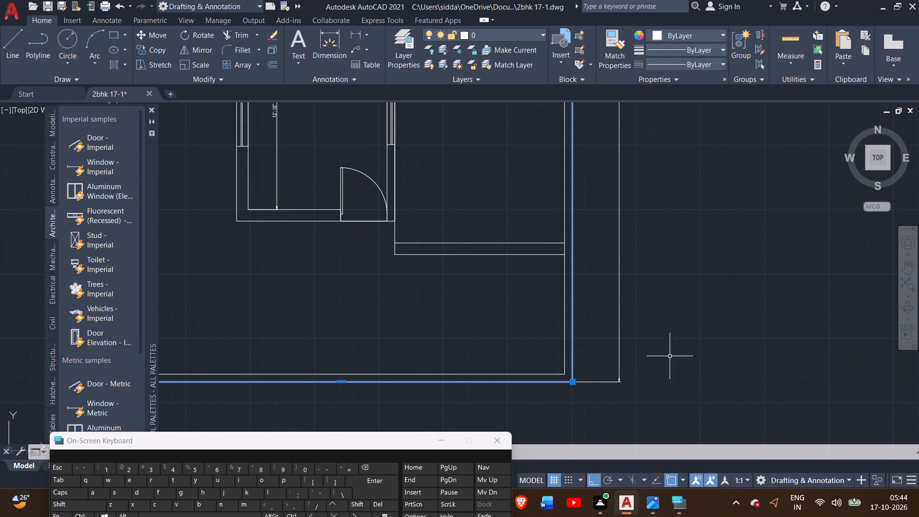
key(Delete)
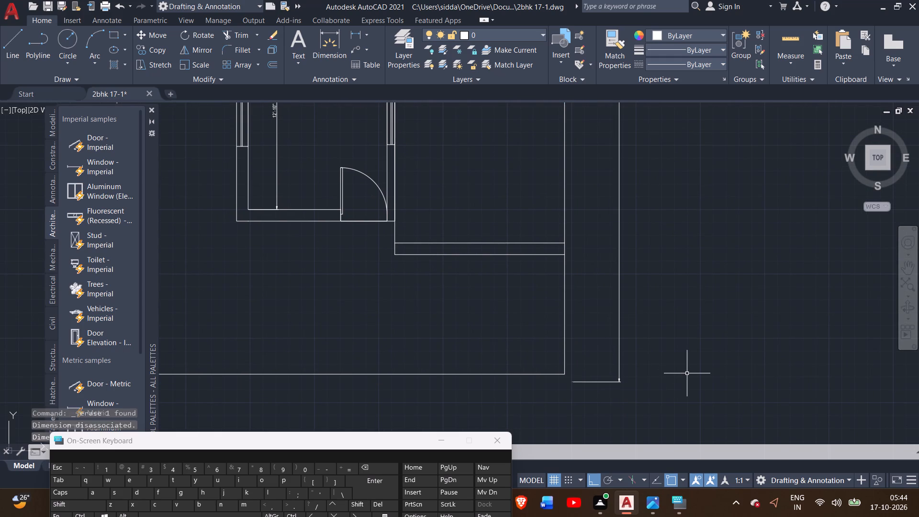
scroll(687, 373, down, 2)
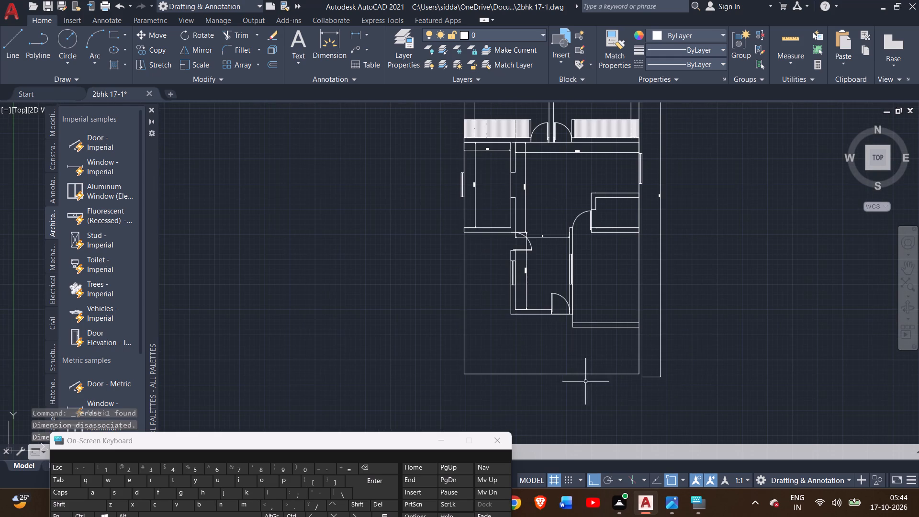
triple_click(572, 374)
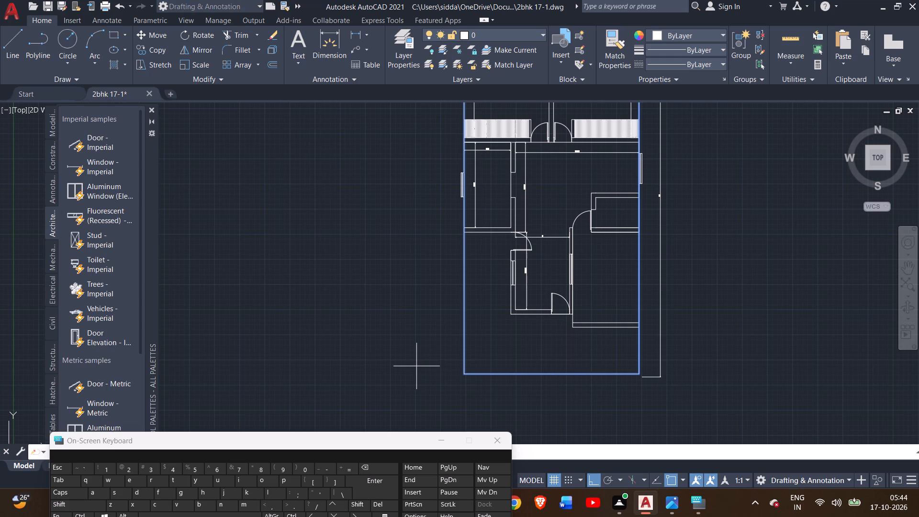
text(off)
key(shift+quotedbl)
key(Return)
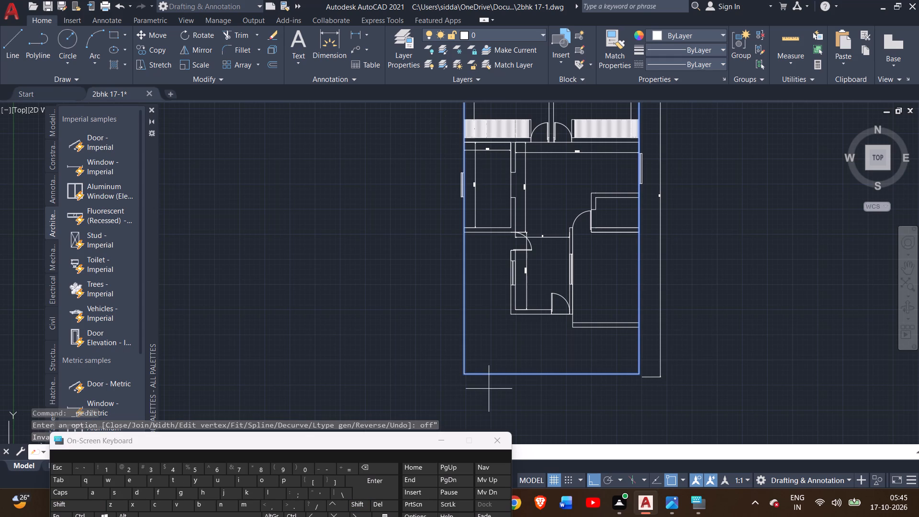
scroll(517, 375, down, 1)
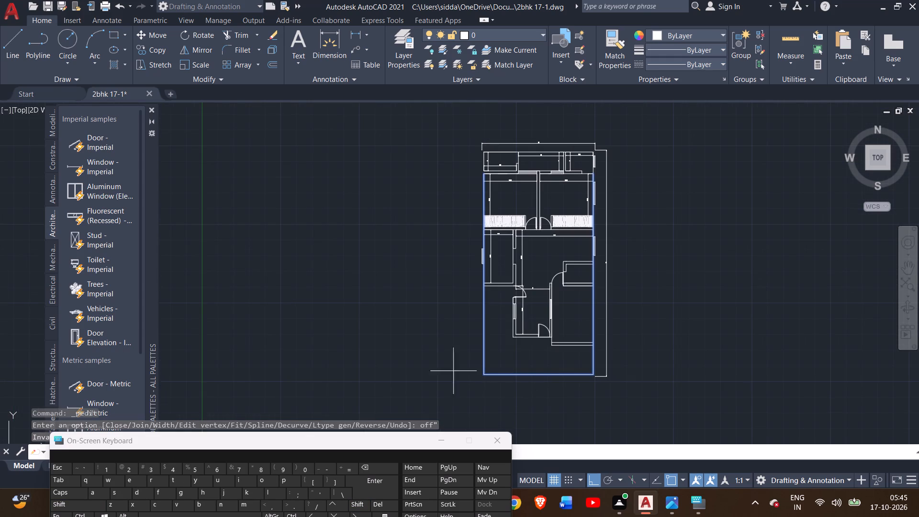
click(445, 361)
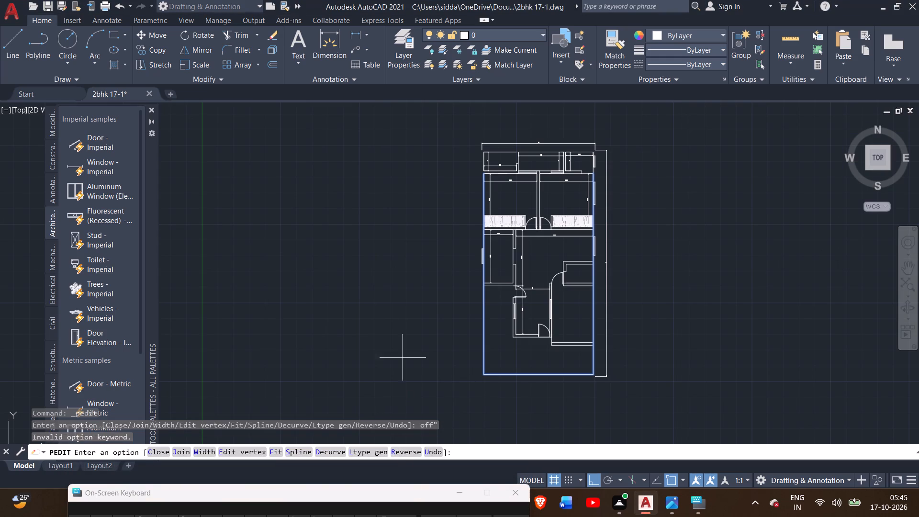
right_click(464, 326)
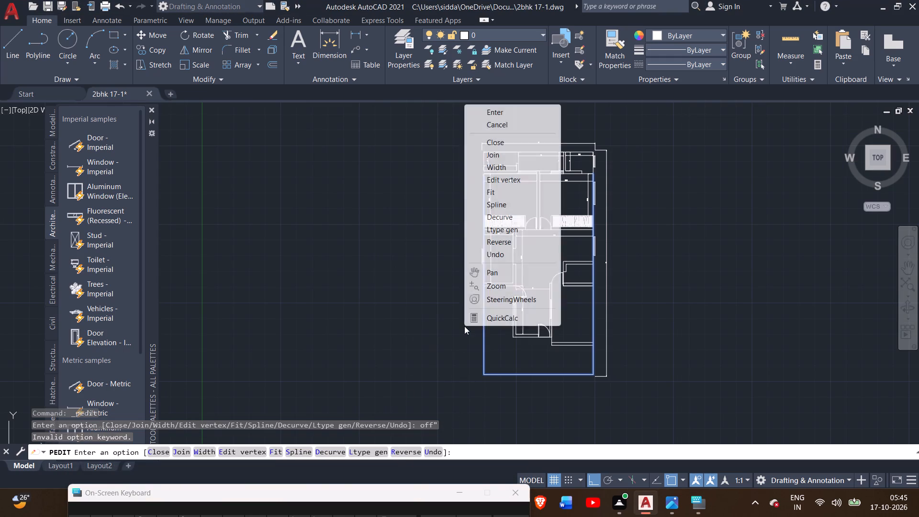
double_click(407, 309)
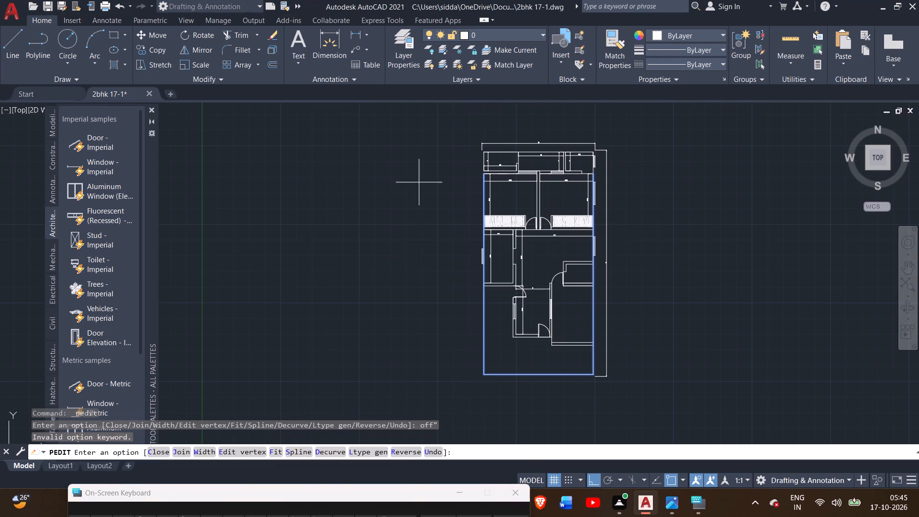
Draw a short vertical line closing the west wall gap between the northwest 8'-8" room and the bedroom below it.
scroll(459, 159, up, 2)
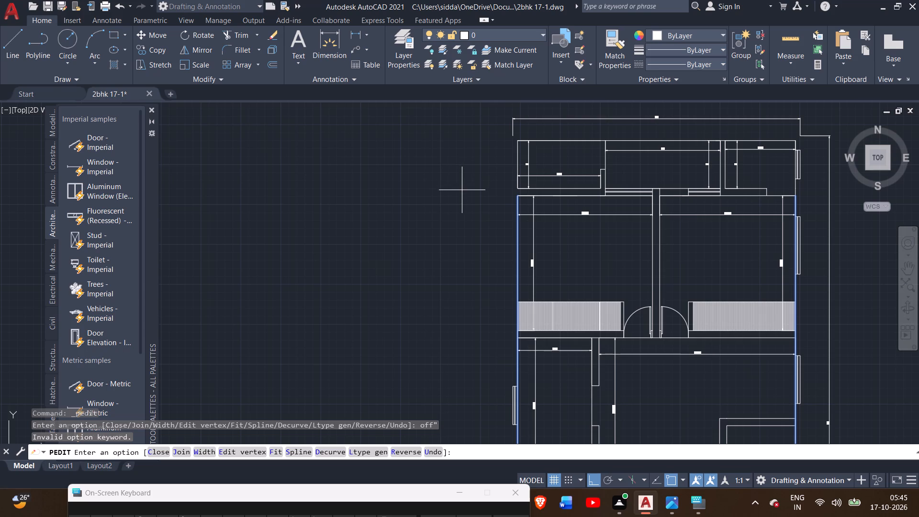
scroll(462, 190, up, 2)
middle_drag(462, 190, 165, 281)
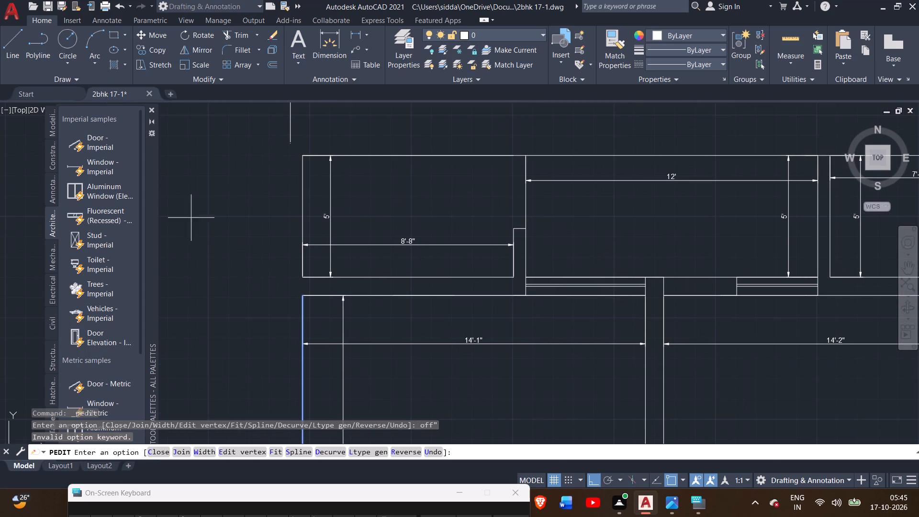
click(3, 50)
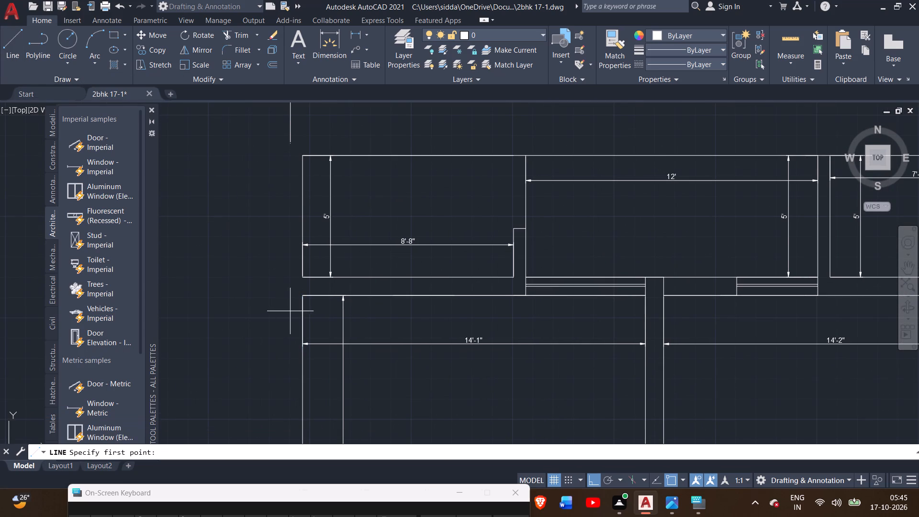
click(305, 279)
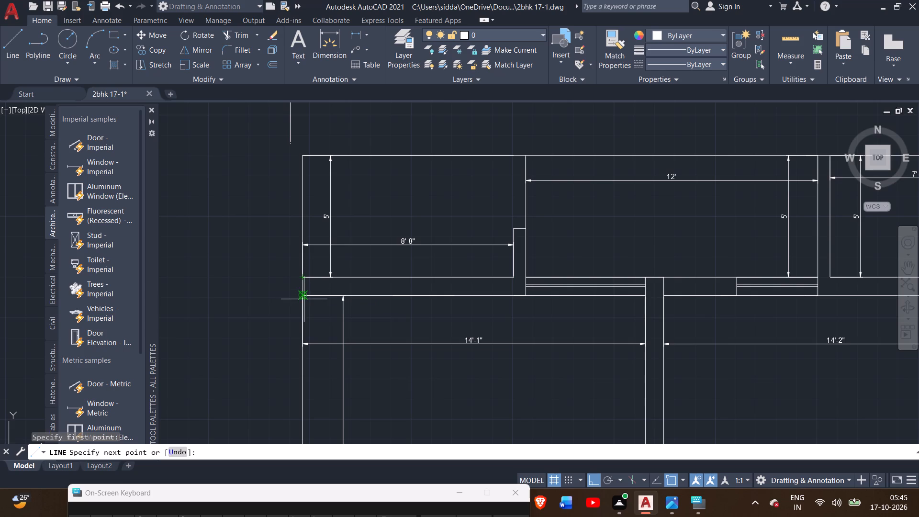
scroll(304, 299, up, 3)
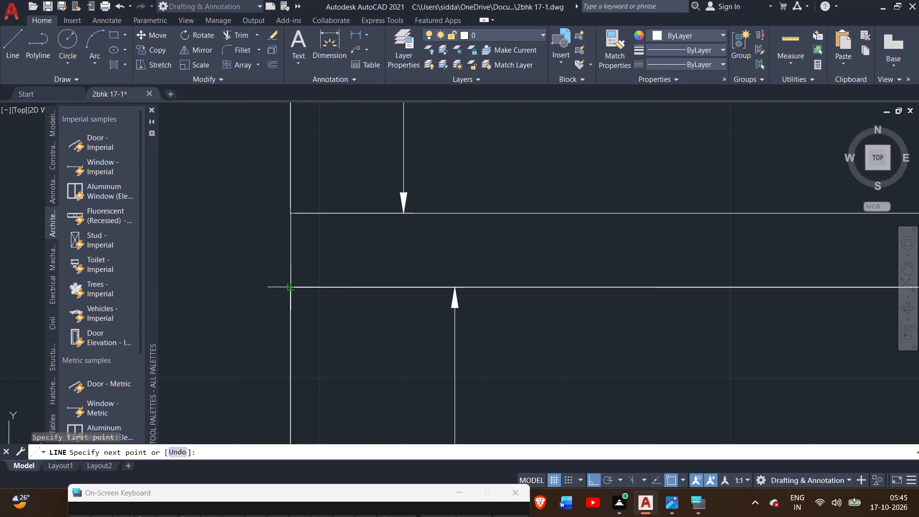
click(290, 285)
right_click(290, 280)
click(299, 281)
Select the upper wall line of the northwest 8'-8" room and close its quick properties palette.
scroll(316, 337, down, 1)
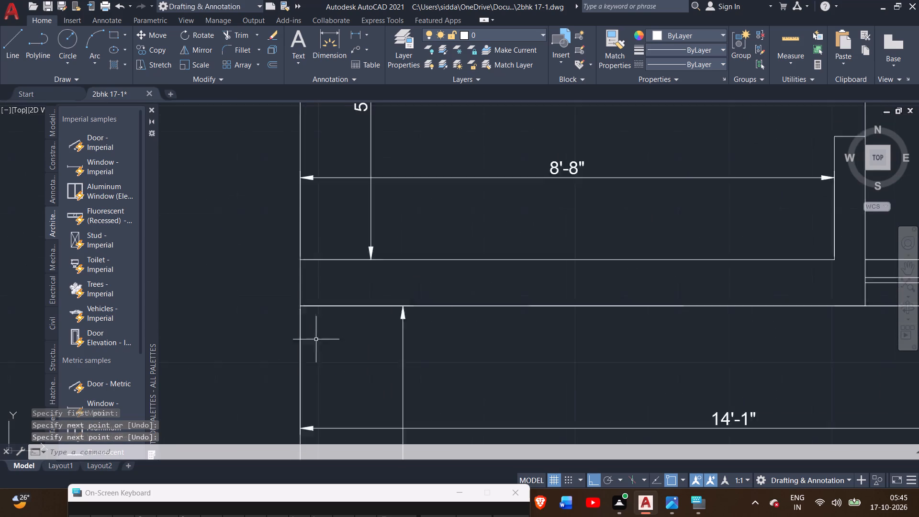
scroll(316, 339, down, 3)
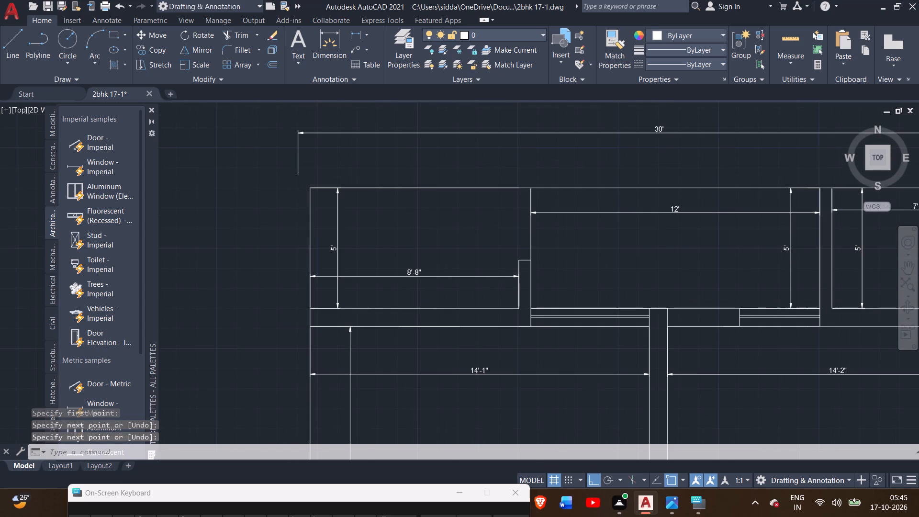
scroll(818, 335, up, 2)
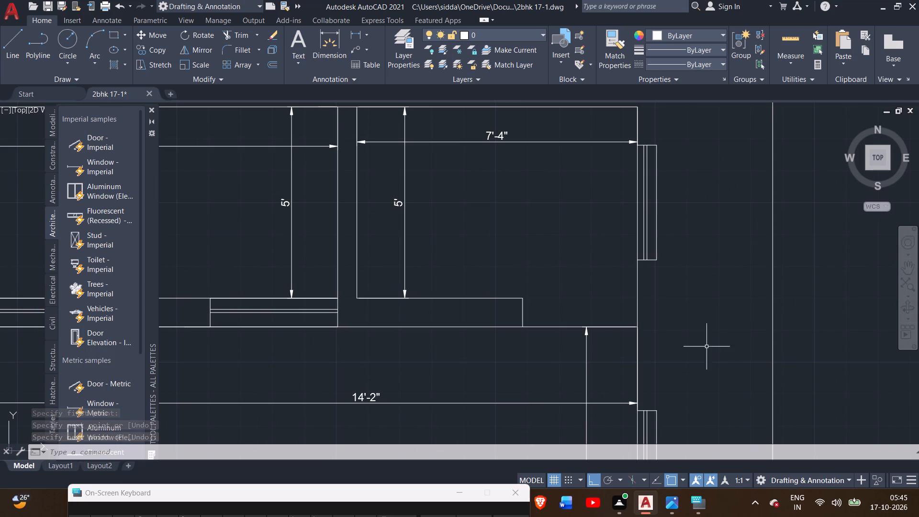
scroll(696, 347, down, 2)
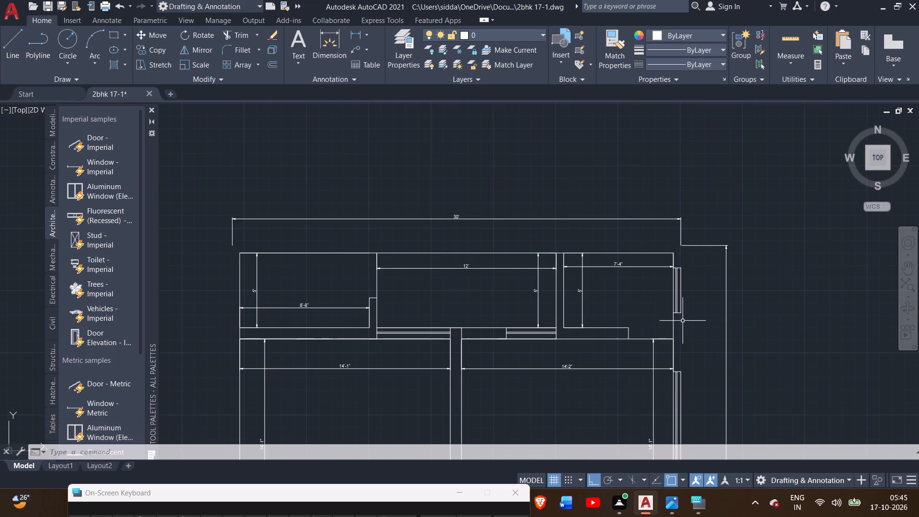
double_click(291, 253)
click(180, 277)
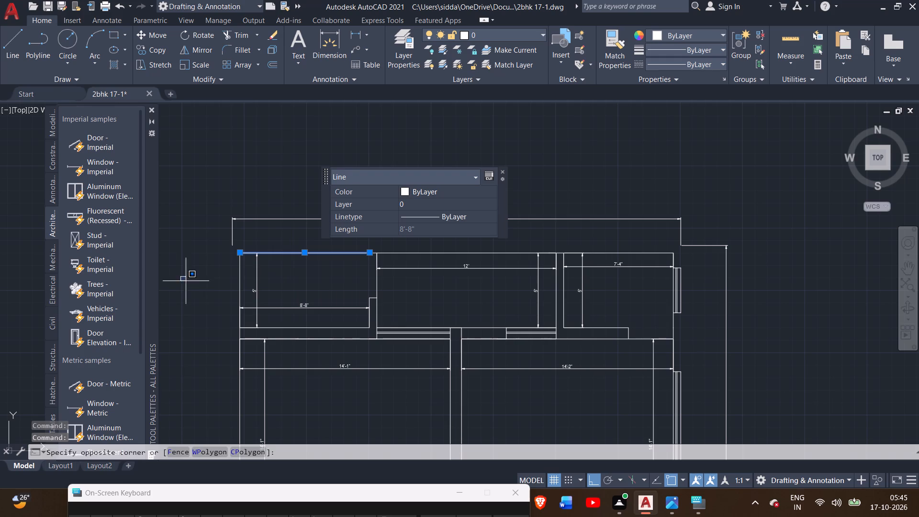
click(191, 297)
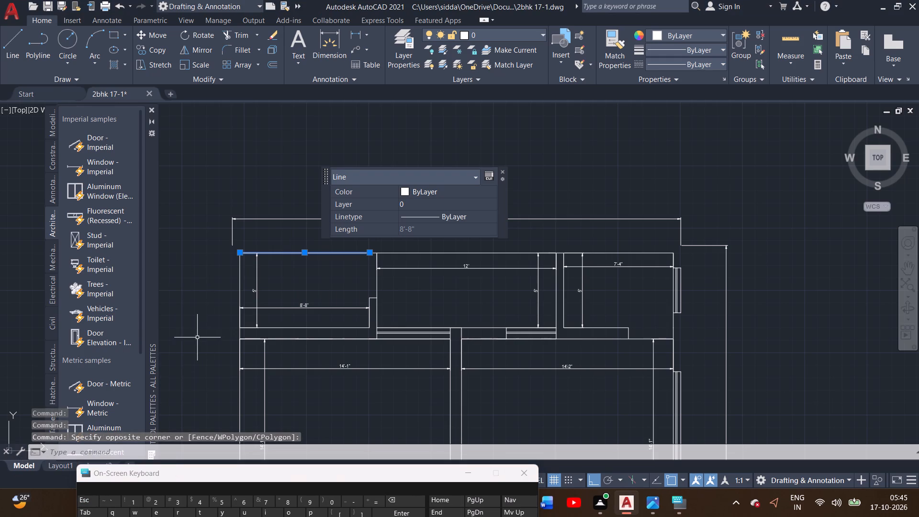
click(179, 281)
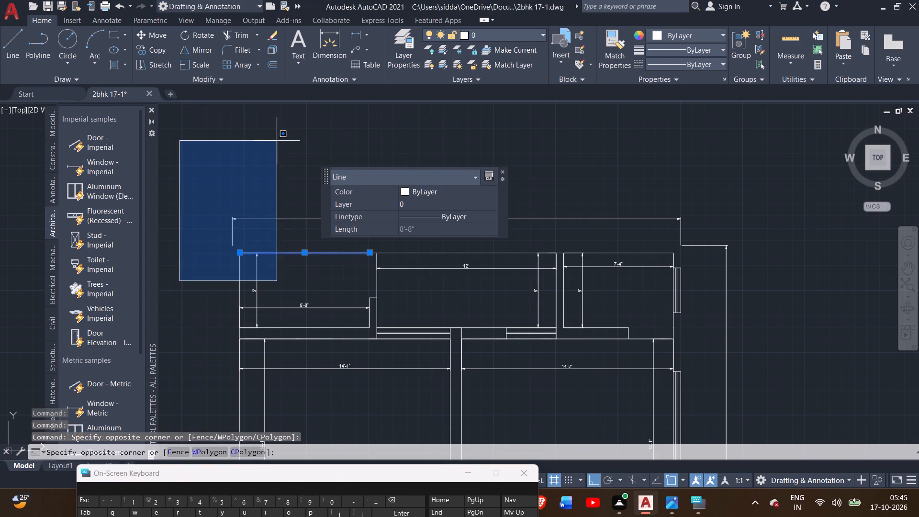
double_click(168, 161)
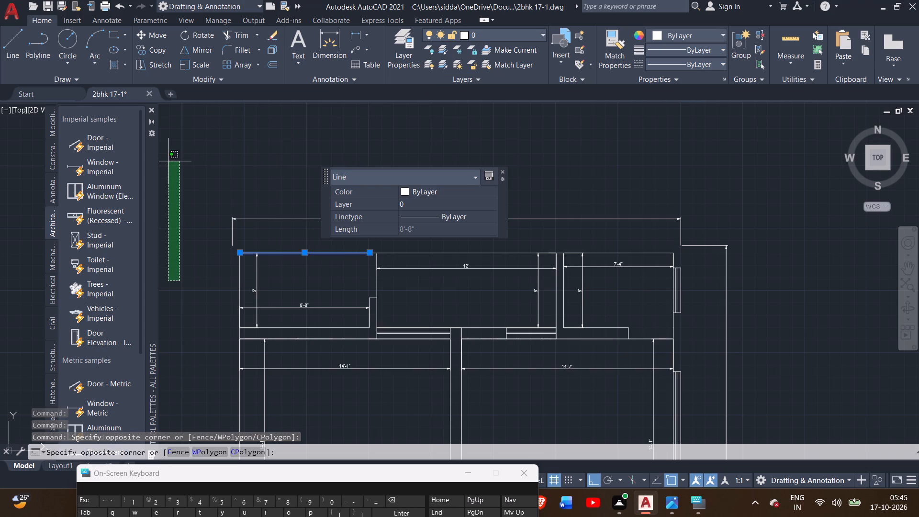
click(499, 173)
click(499, 173)
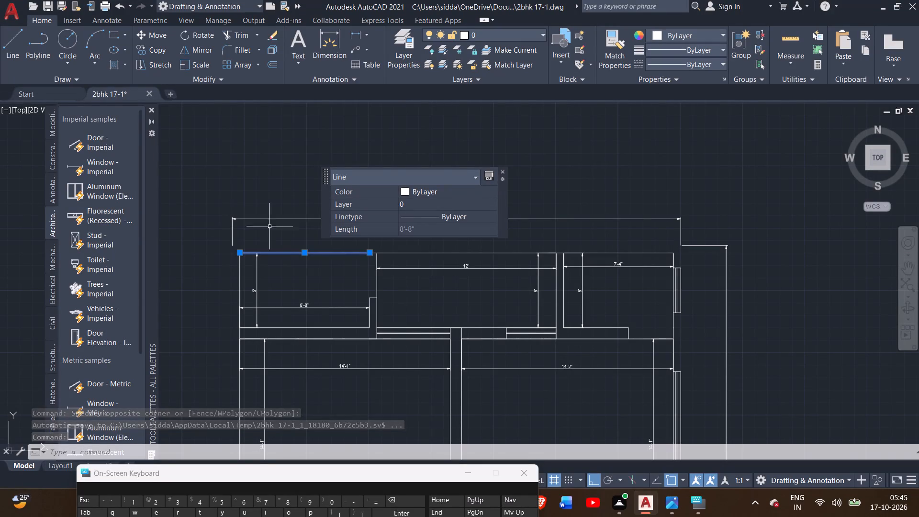
click(237, 186)
click(344, 139)
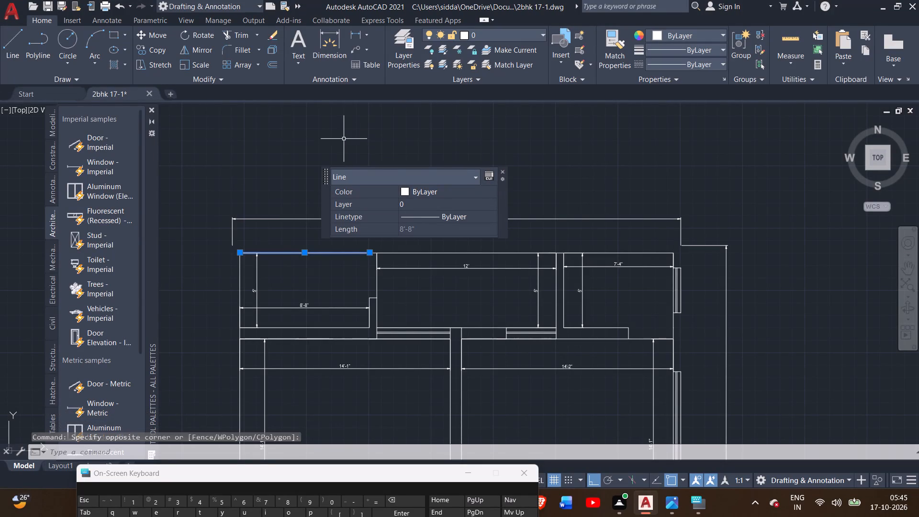
click(503, 170)
click(503, 170)
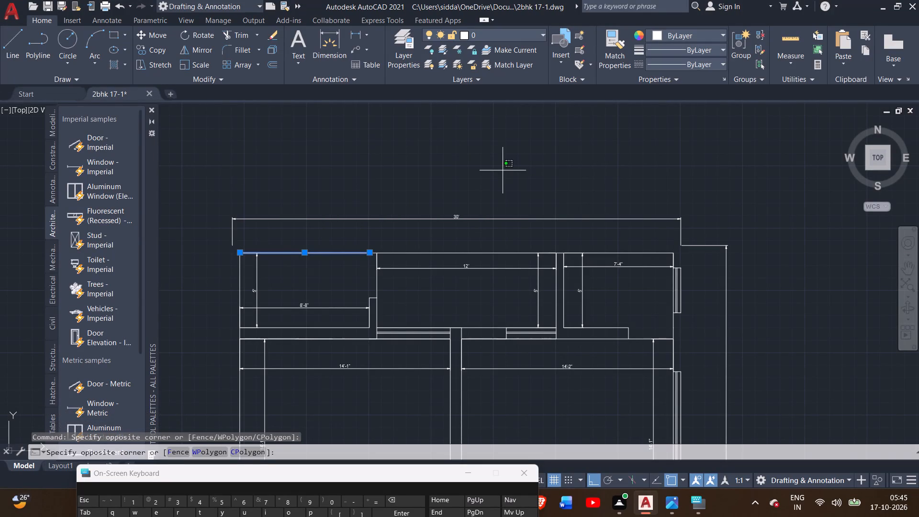
click(292, 166)
Select the lower perimeter outline and examine how it meets the wall lines along the west side and northwest corner.
scroll(166, 191, down, 1)
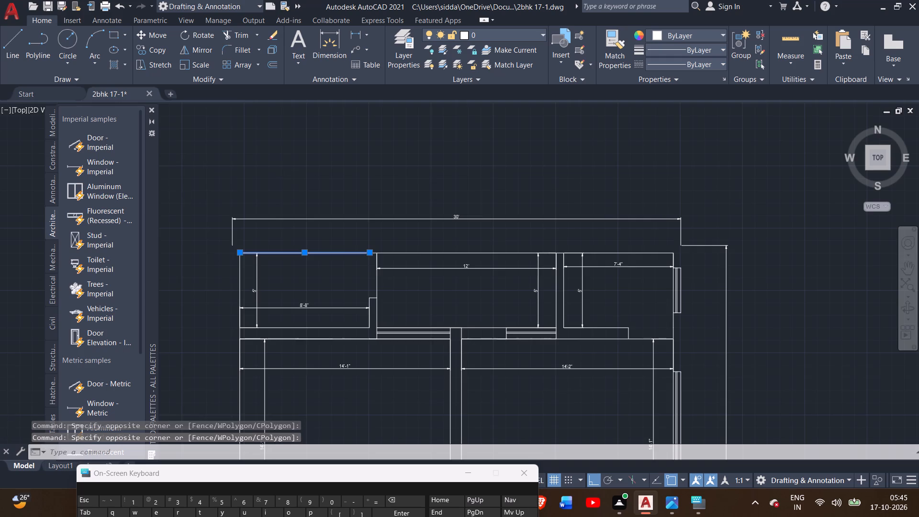
scroll(166, 191, down, 1)
middle_drag(180, 234, 302, 89)
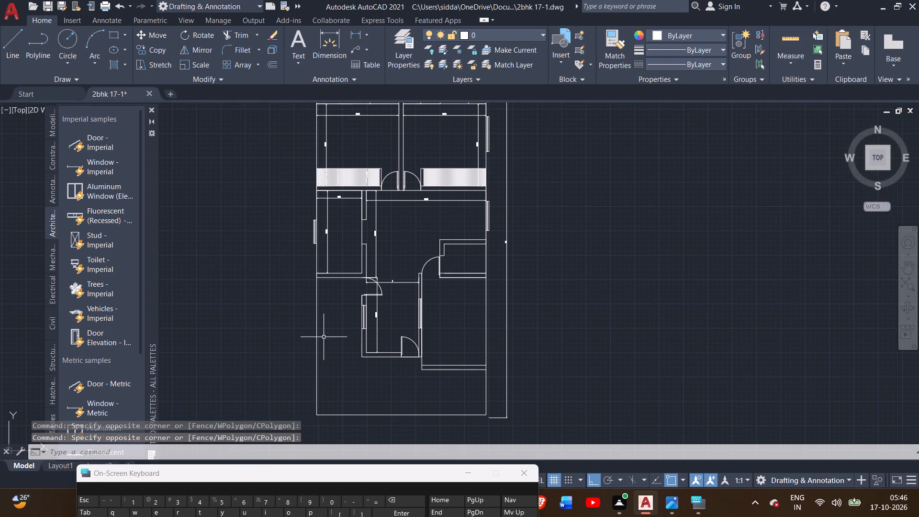
drag(321, 327, 297, 365)
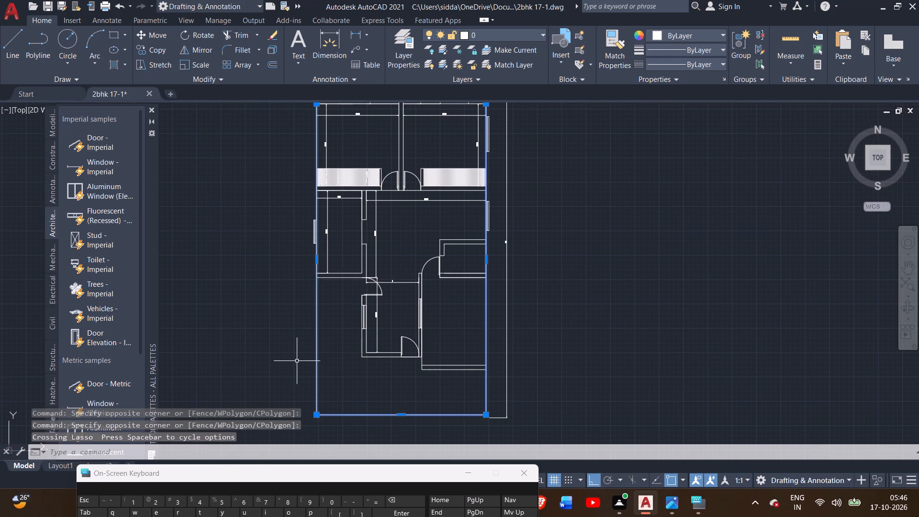
scroll(269, 335, down, 1)
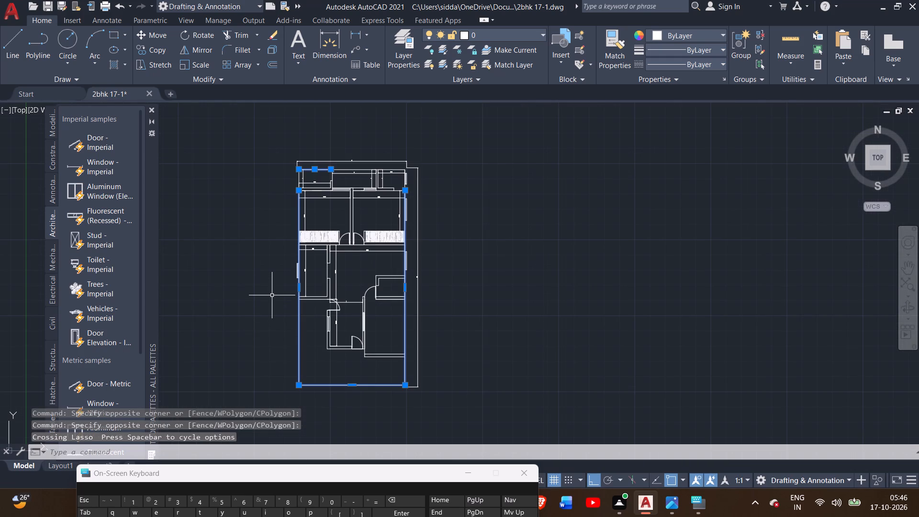
scroll(298, 197, up, 3)
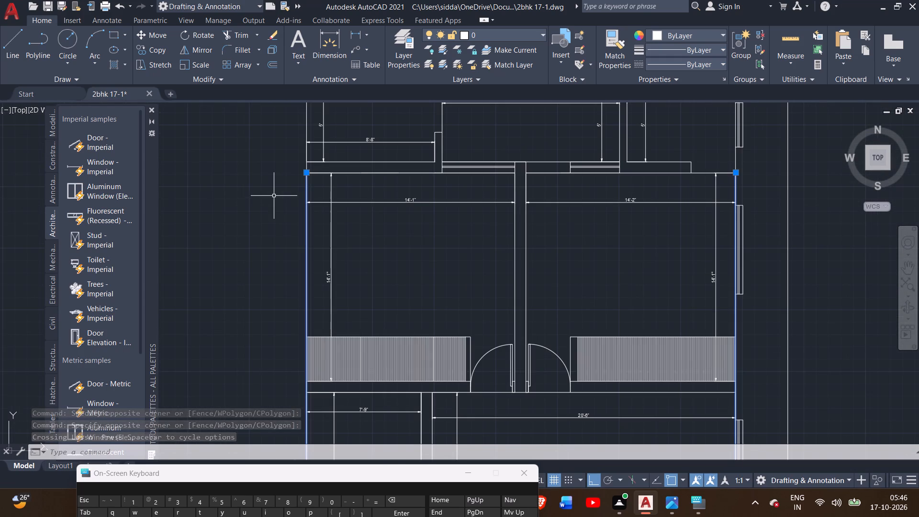
middle_drag(274, 196, 267, 315)
scroll(267, 315, up, 1)
scroll(262, 303, down, 2)
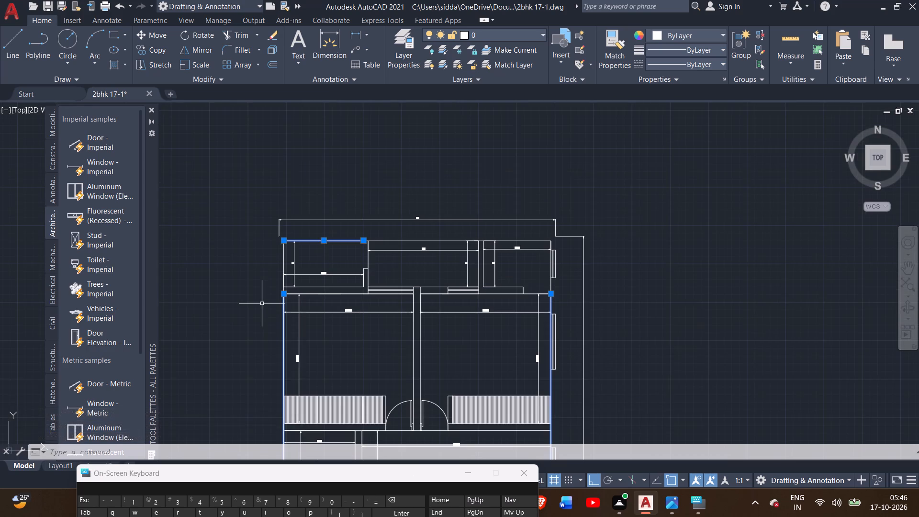
scroll(262, 303, up, 2)
middle_drag(275, 281, 256, 345)
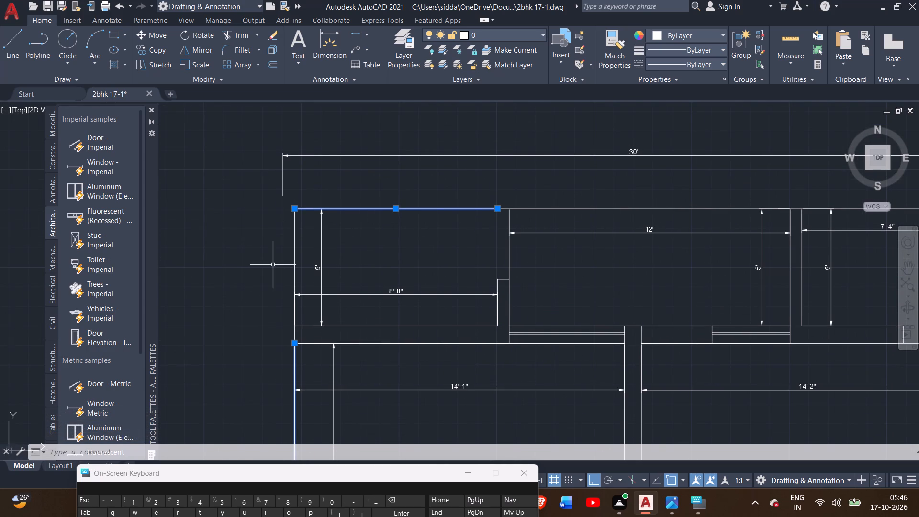
scroll(270, 267, down, 4)
middle_drag(264, 272, 283, 163)
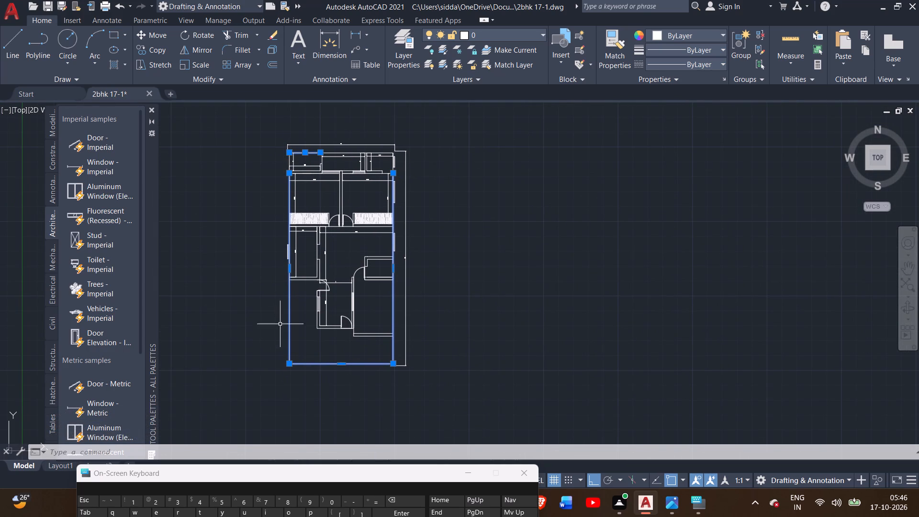
Offset the three-sided perimeter outline around the bedrooms and lower part of the plan 9" outward.
text(off)
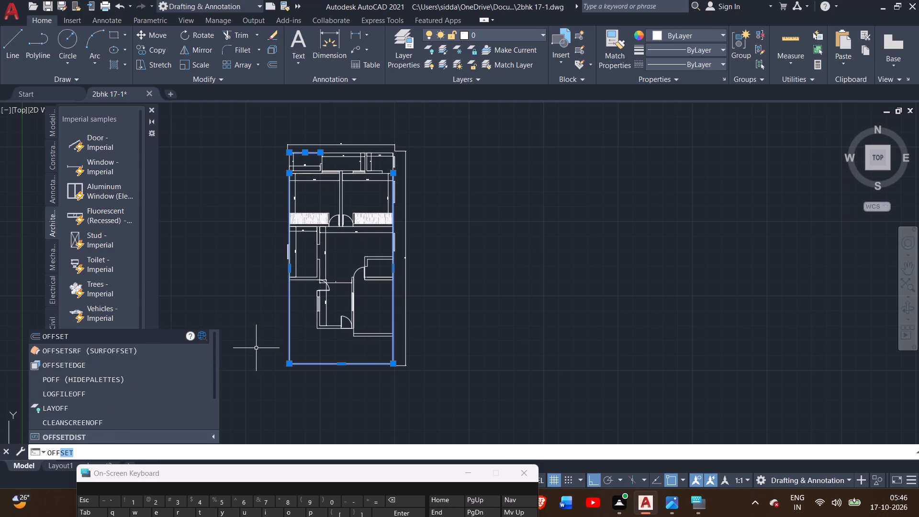
key(Return)
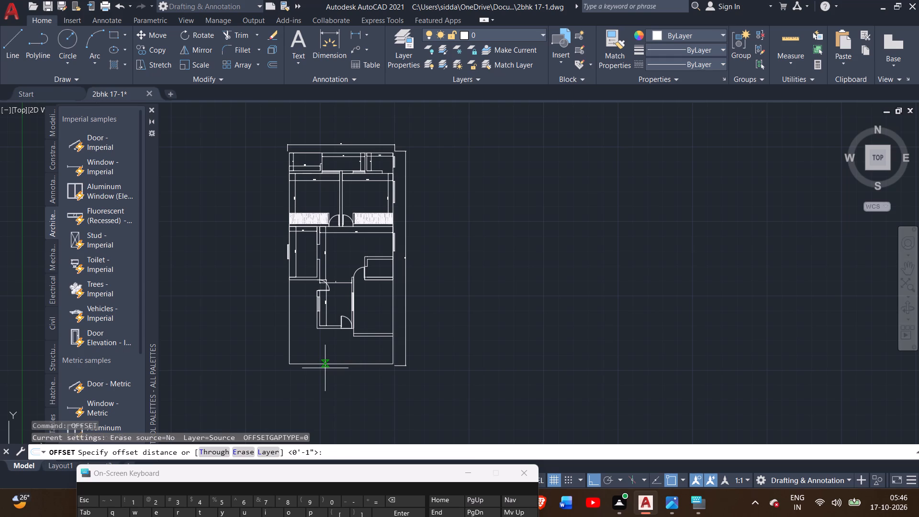
key(9)
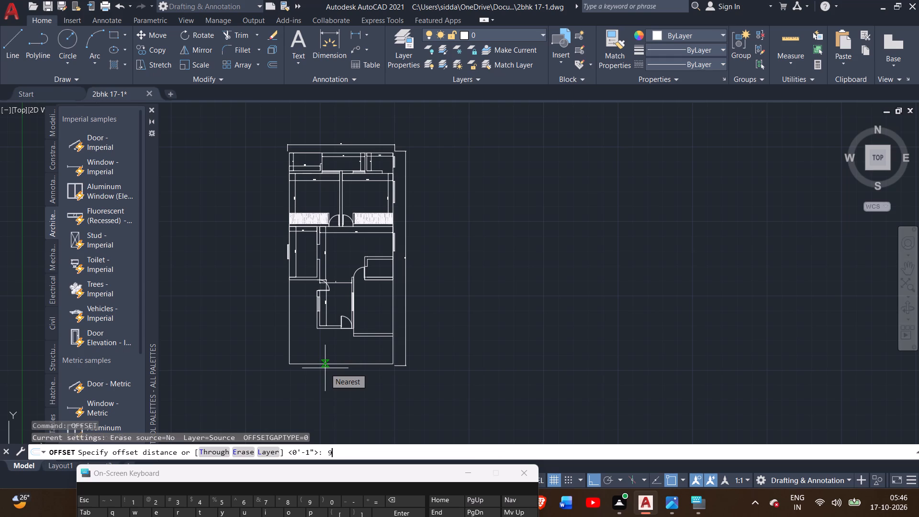
key(shift+quotedbl)
key(Return)
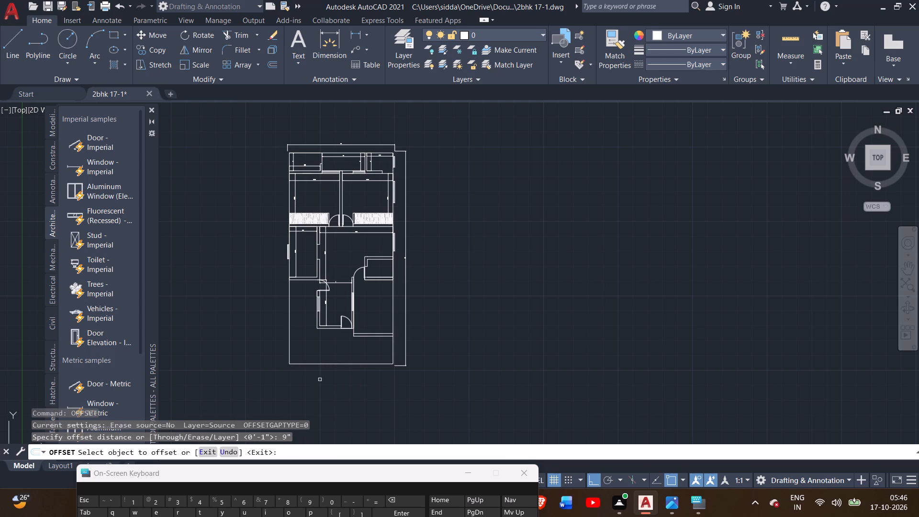
scroll(320, 380, up, 1)
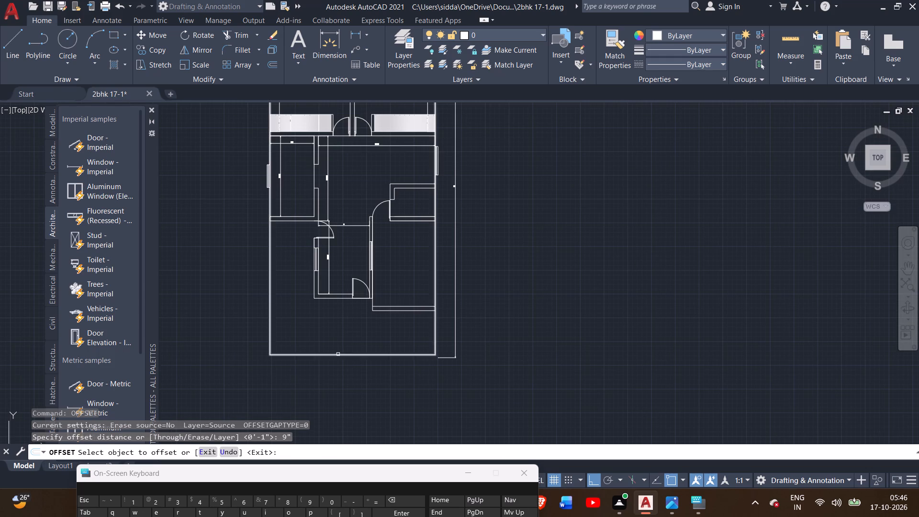
click(350, 354)
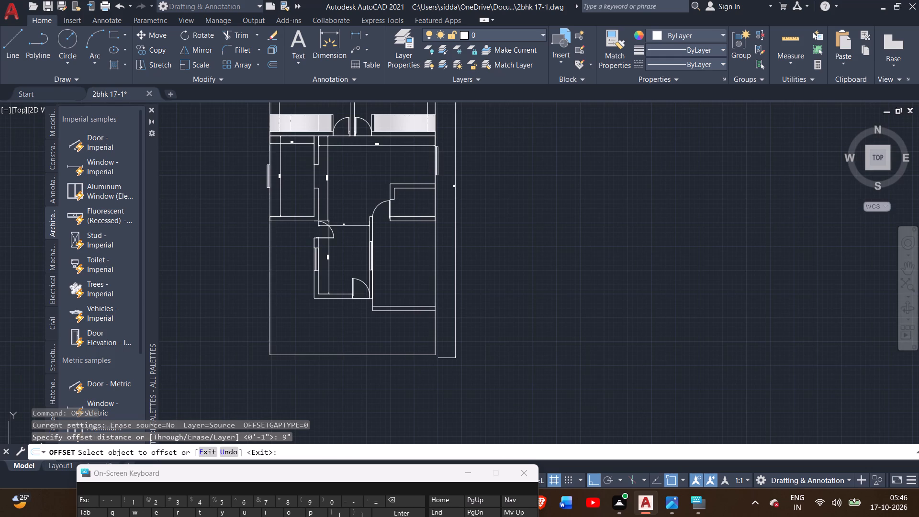
click(354, 372)
Offset the short west wall line between the northwest 8'-8" room and the bedroom below 9" outward.
middle_drag(335, 333, 368, 418)
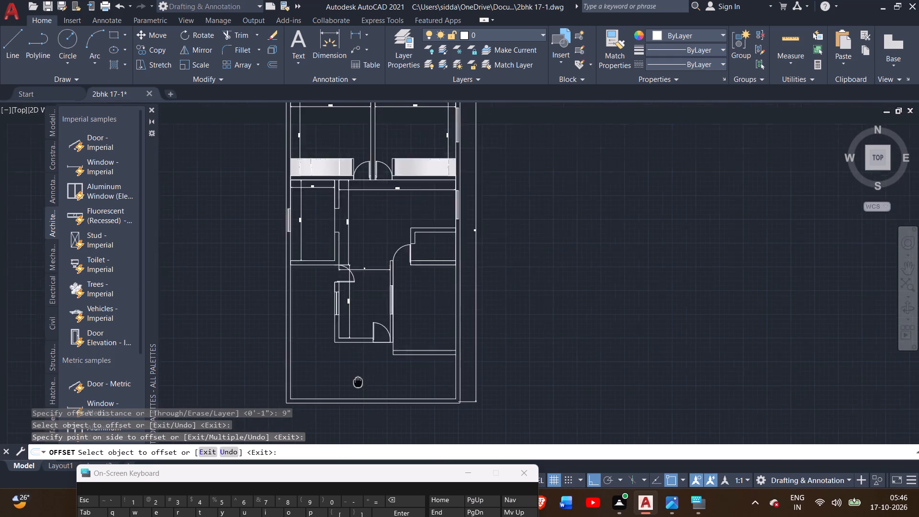
middle_drag(368, 418, 375, 450)
scroll(269, 156, up, 2)
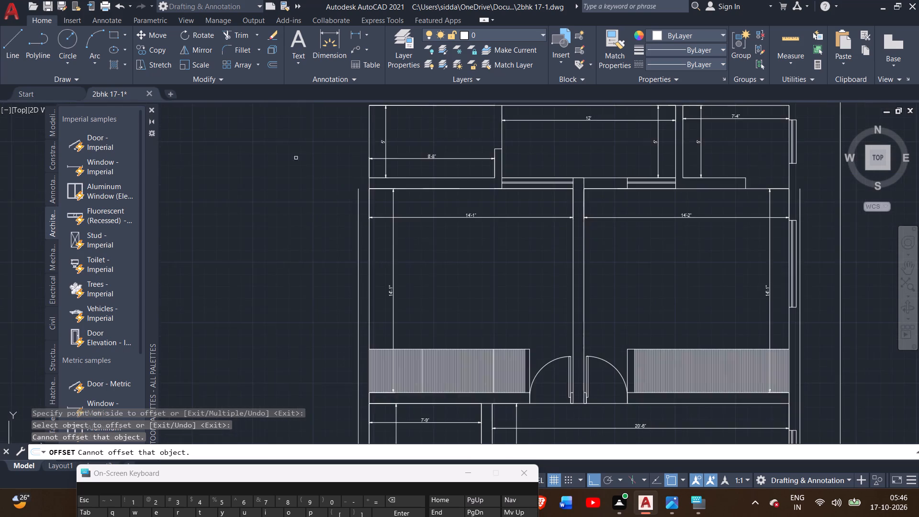
scroll(349, 179, up, 3)
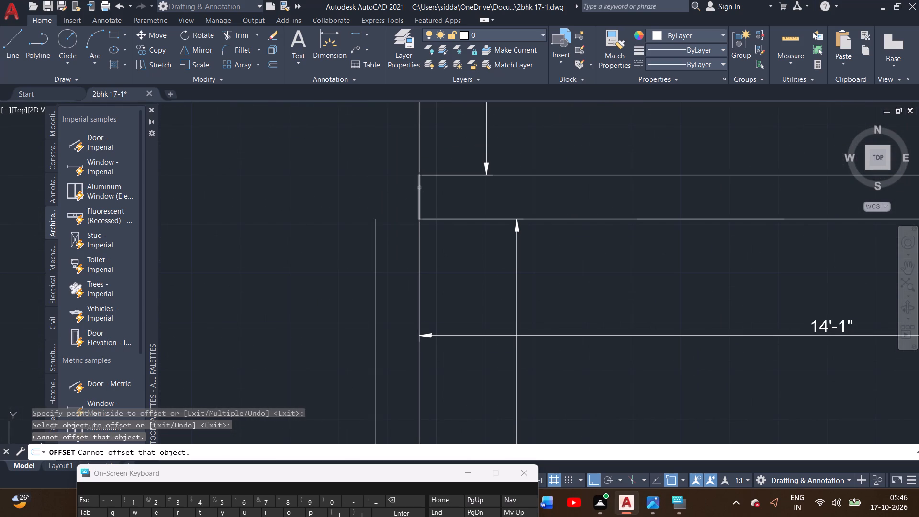
click(419, 188)
click(375, 201)
Offset the perimeter outline around the northern row of rooms 9" outward.
middle_drag(387, 180, 395, 257)
click(427, 229)
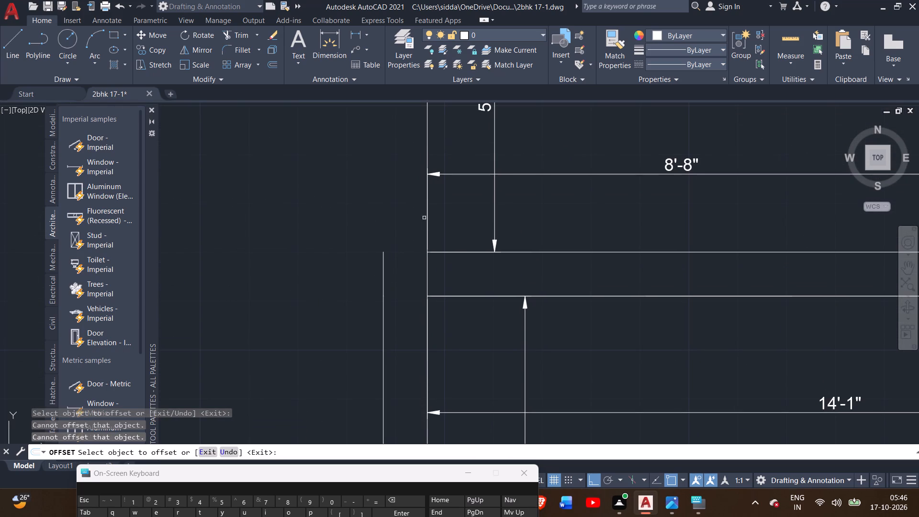
click(426, 216)
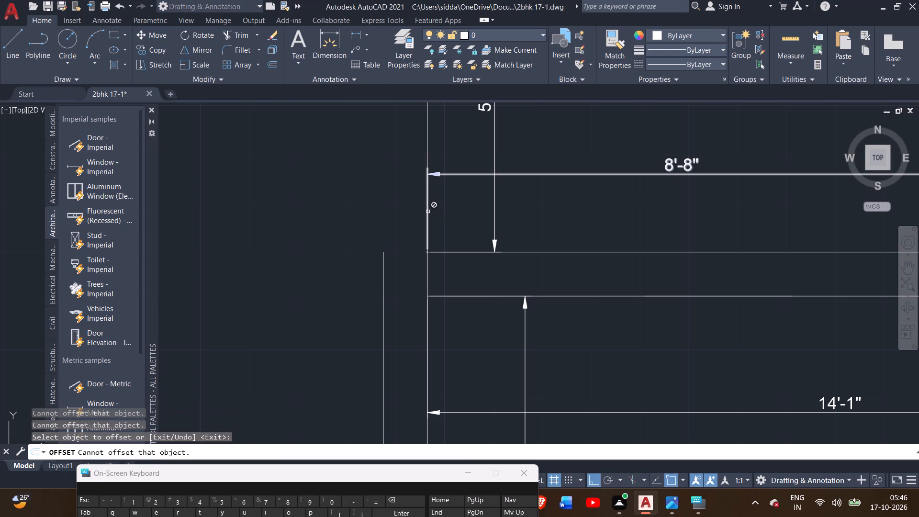
scroll(402, 211, down, 2)
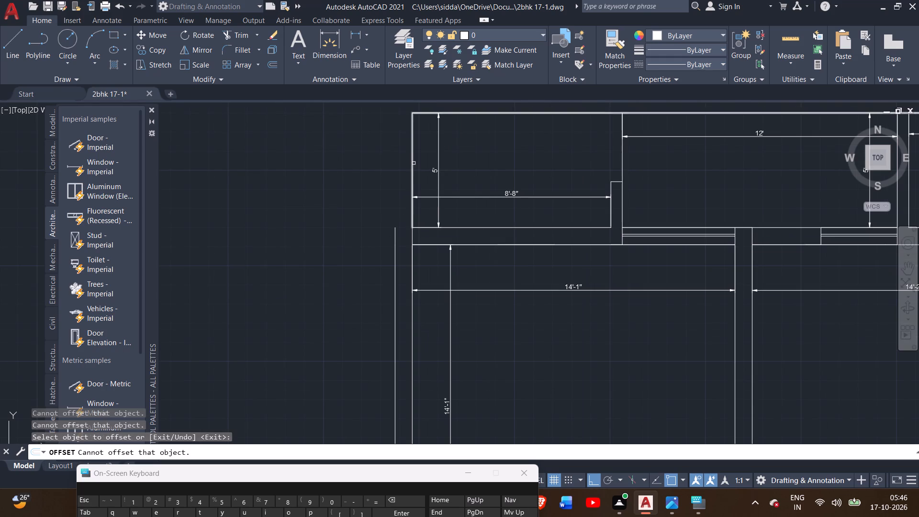
click(412, 161)
click(392, 171)
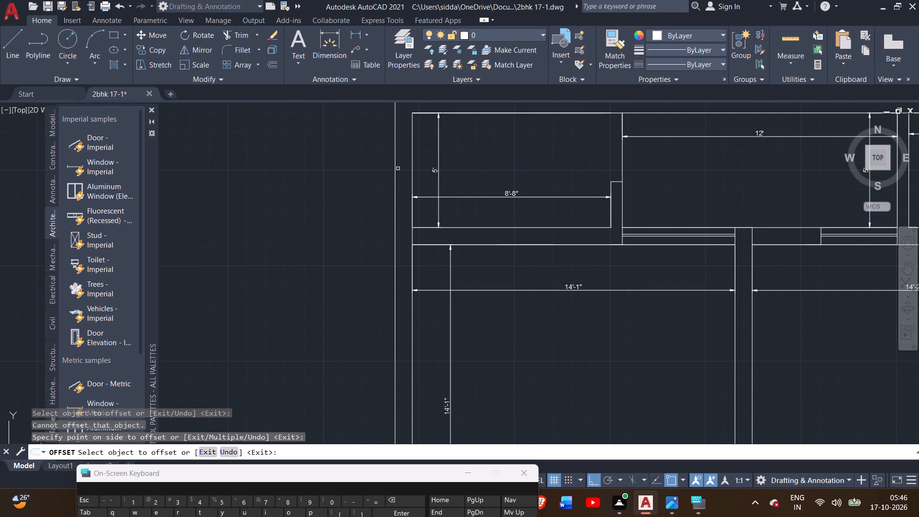
Offset the short east wall line between the northeast 7'-4" room and the bedroom below 9" outward, finishing the command.
middle_drag(398, 169, 388, 256)
scroll(387, 252, down, 2)
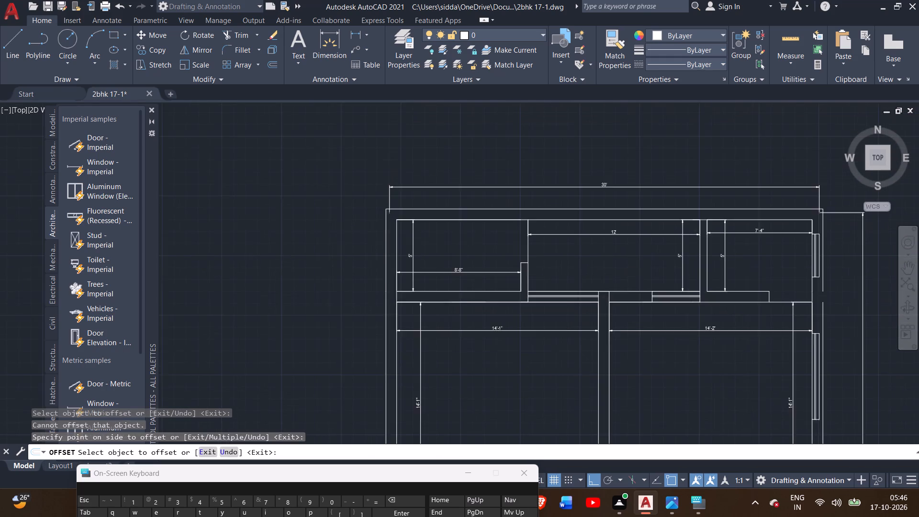
middle_drag(709, 276, 509, 231)
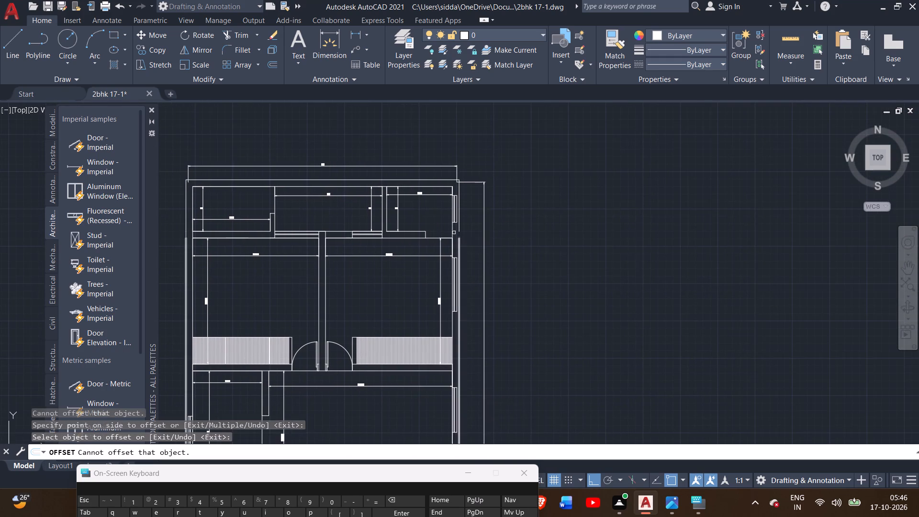
scroll(449, 232, up, 5)
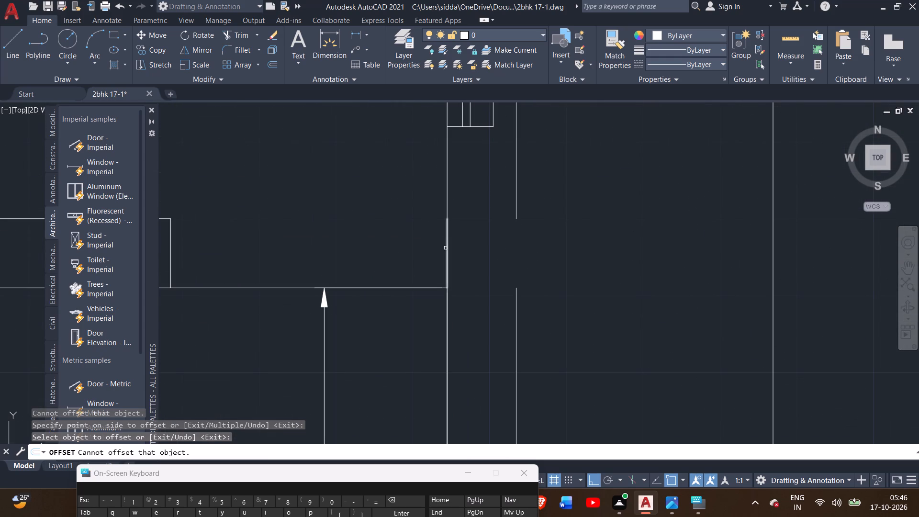
click(448, 250)
click(515, 249)
scroll(573, 267, down, 3)
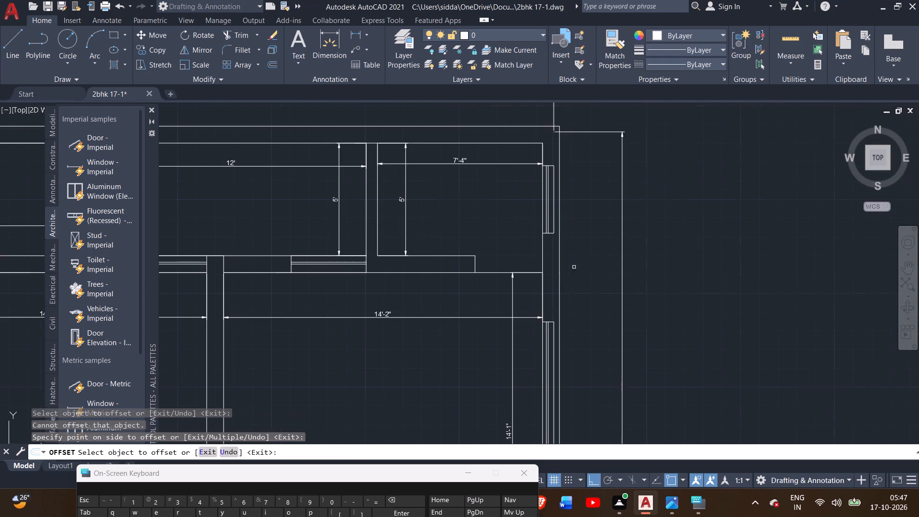
right_click(603, 233)
click(610, 238)
Draw a horizontal line along the upper end of the northeast 7'-4" room's window, from inner to outer wall face.
scroll(571, 249, down, 1)
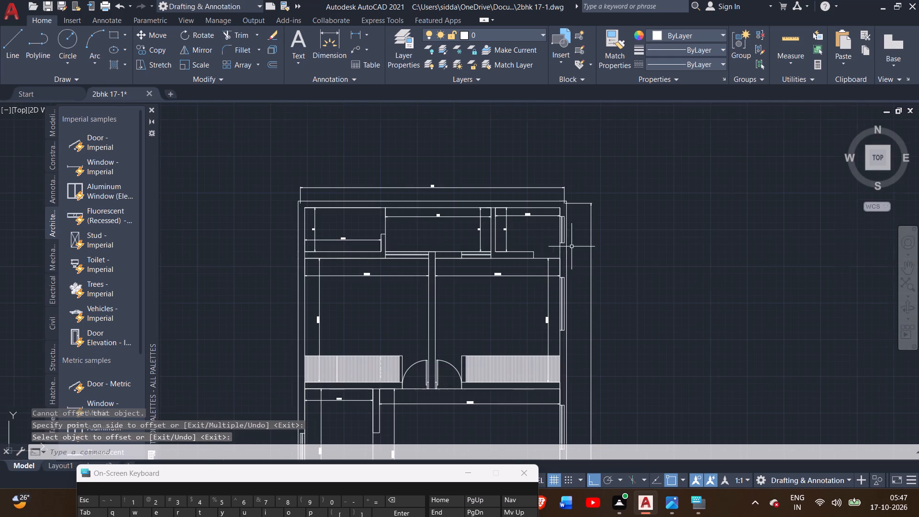
scroll(572, 247, down, 2)
middle_drag(572, 247, 579, 296)
scroll(577, 274, up, 5)
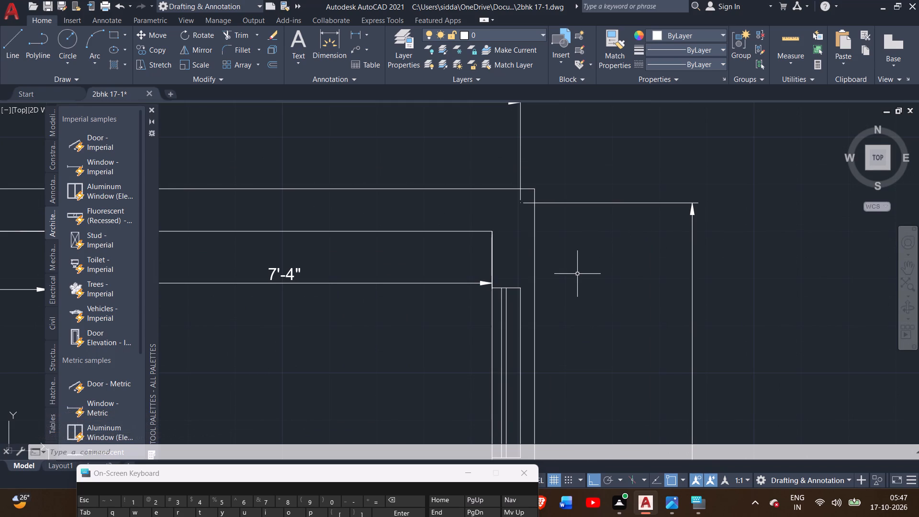
click(16, 49)
scroll(495, 296, up, 2)
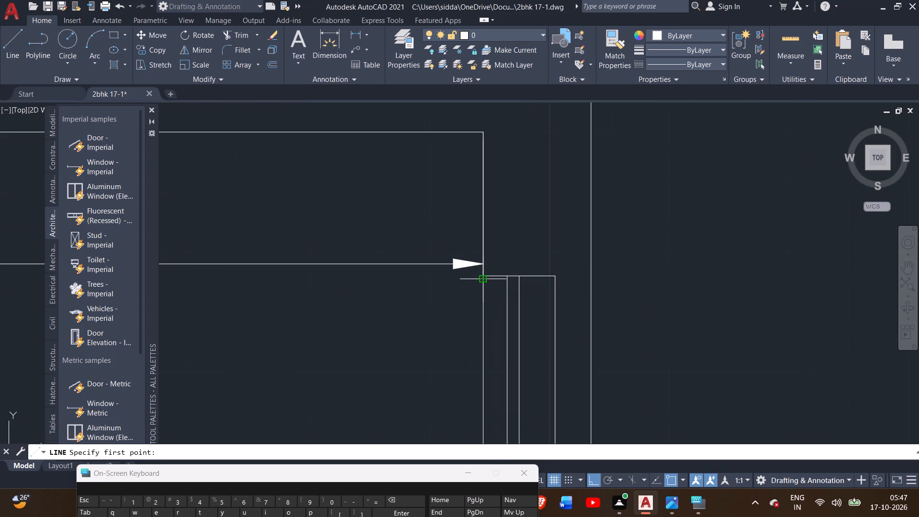
click(481, 275)
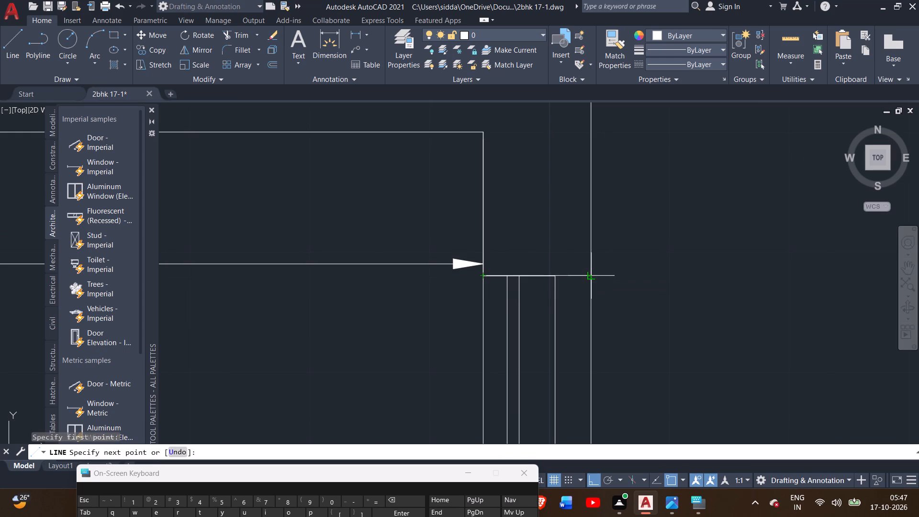
click(592, 274)
right_click(592, 269)
click(620, 270)
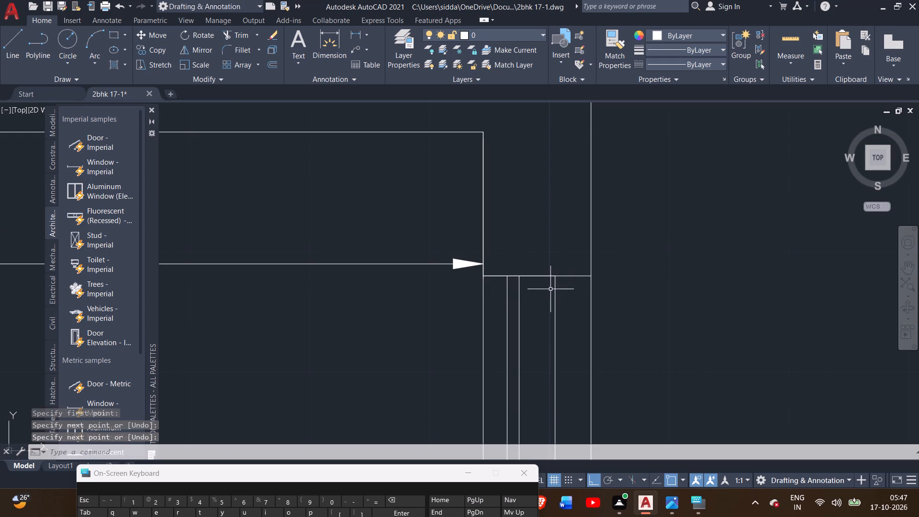
Draw a horizontal line along the lower end of the northeast 7'-4" room's window, from inner to outer wall face.
scroll(549, 291, down, 2)
middle_drag(549, 293, 511, 169)
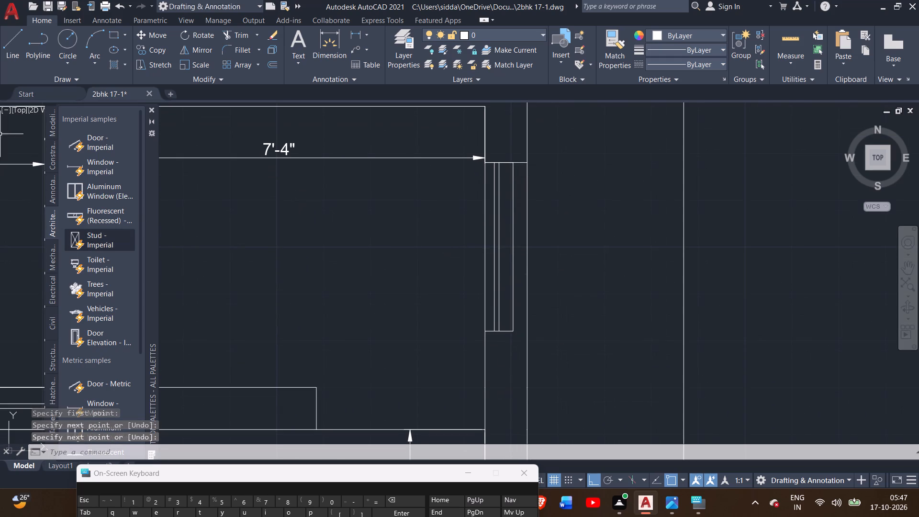
click(11, 58)
scroll(509, 326, up, 3)
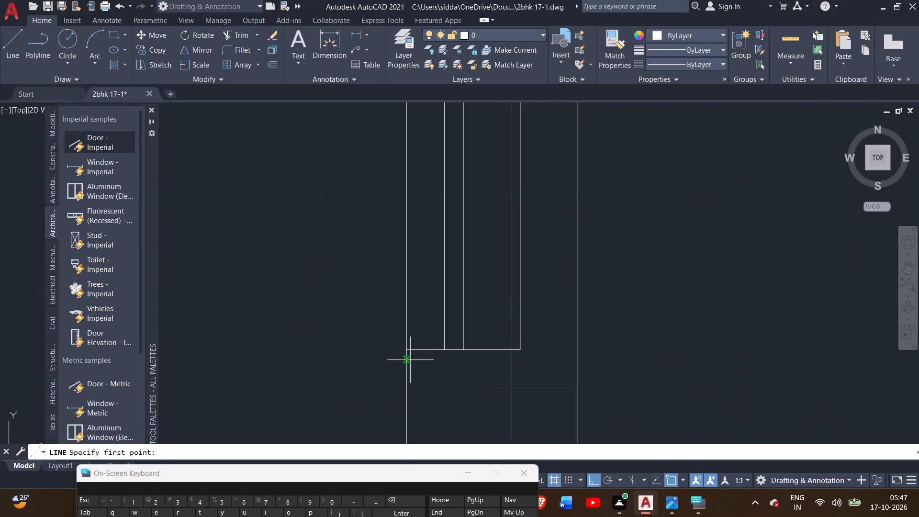
click(403, 350)
click(579, 349)
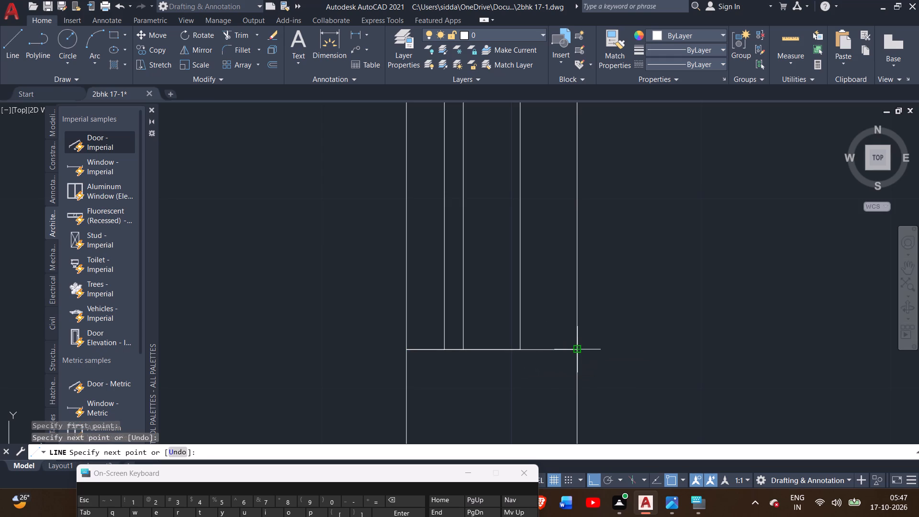
right_click(572, 320)
click(589, 325)
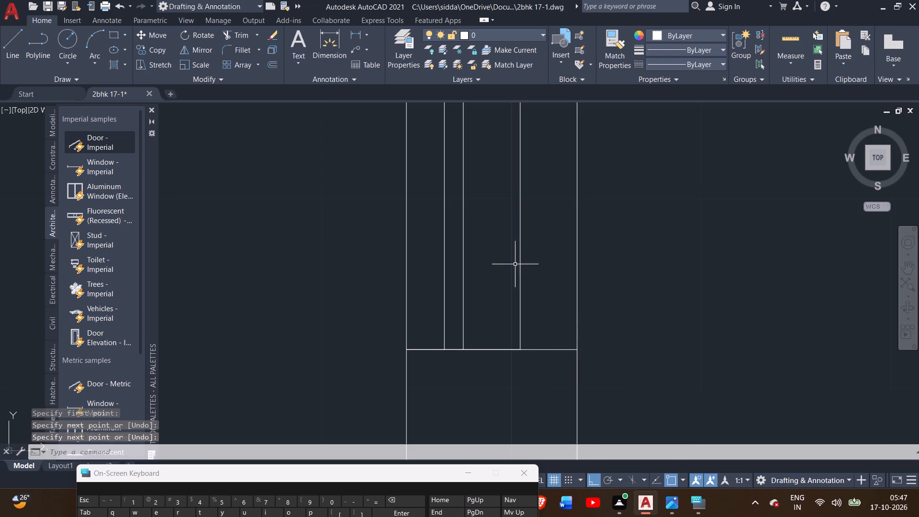
scroll(515, 264, down, 2)
middle_drag(497, 258, 497, 339)
scroll(497, 339, up, 1)
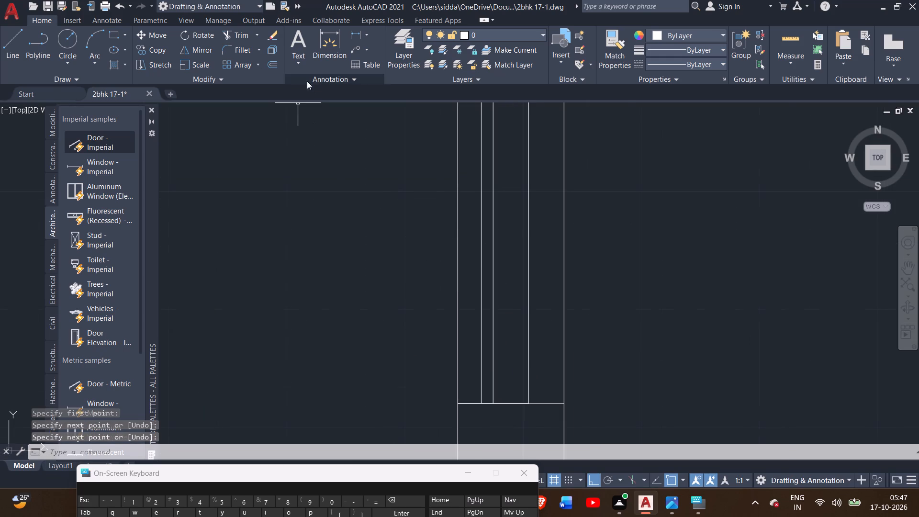
Trim away the three old vertical pane and frame lines of the northeast 7'-4" room's window.
click(241, 34)
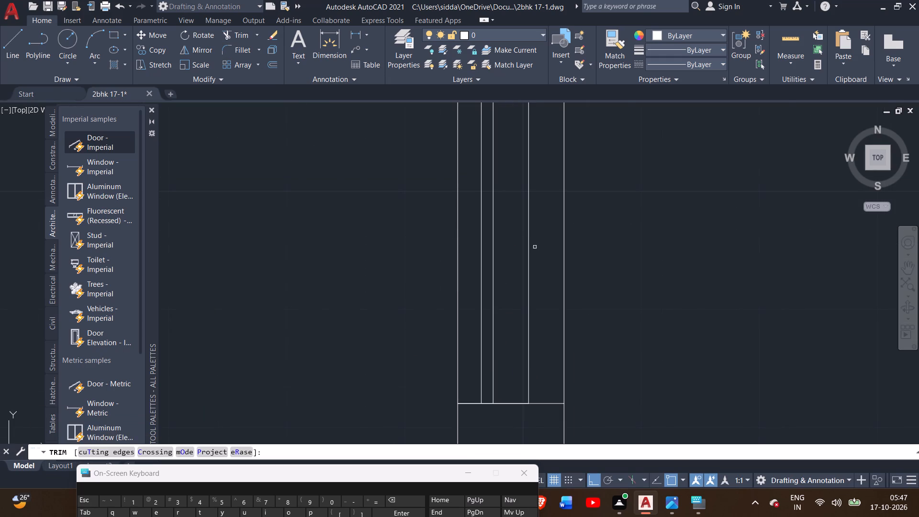
click(527, 240)
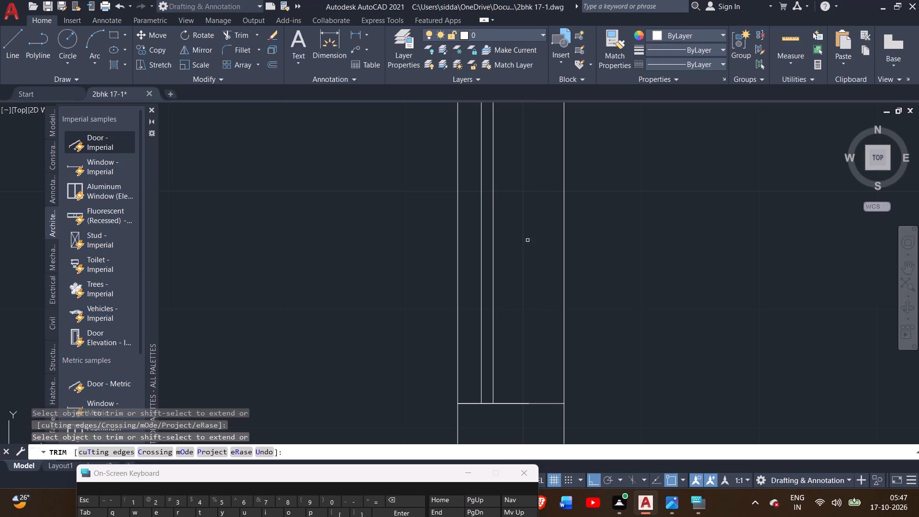
click(493, 253)
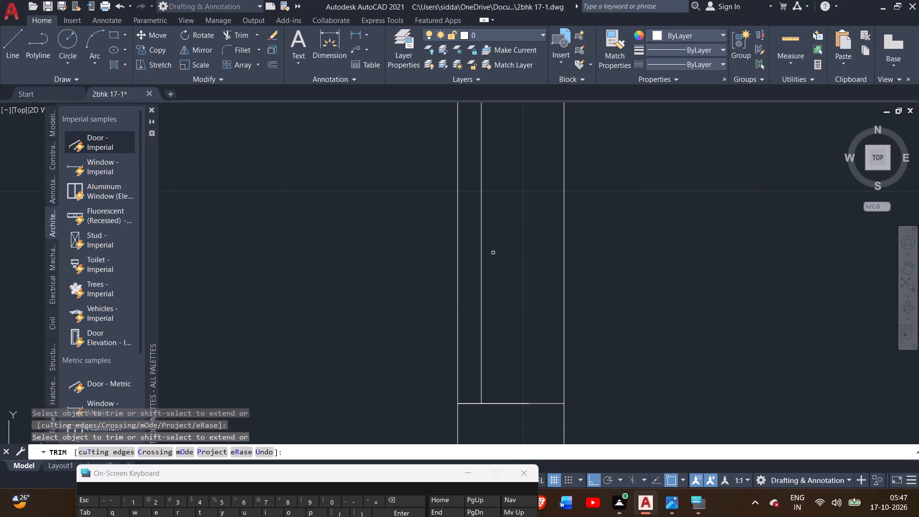
click(482, 256)
Trim away the three old vertical lines of the east window in the 14'-2" by 14'-1" bedroom.
scroll(487, 263, down, 4)
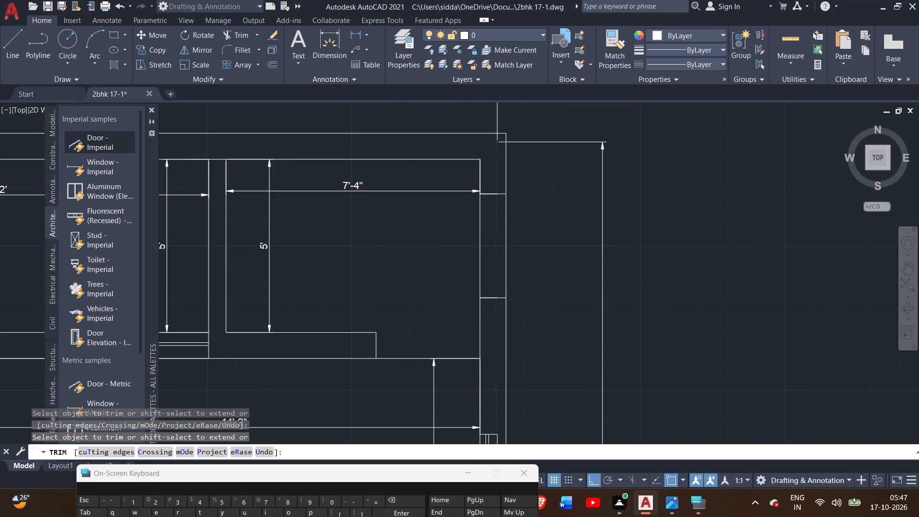
middle_drag(533, 298, 534, 170)
scroll(504, 275, up, 3)
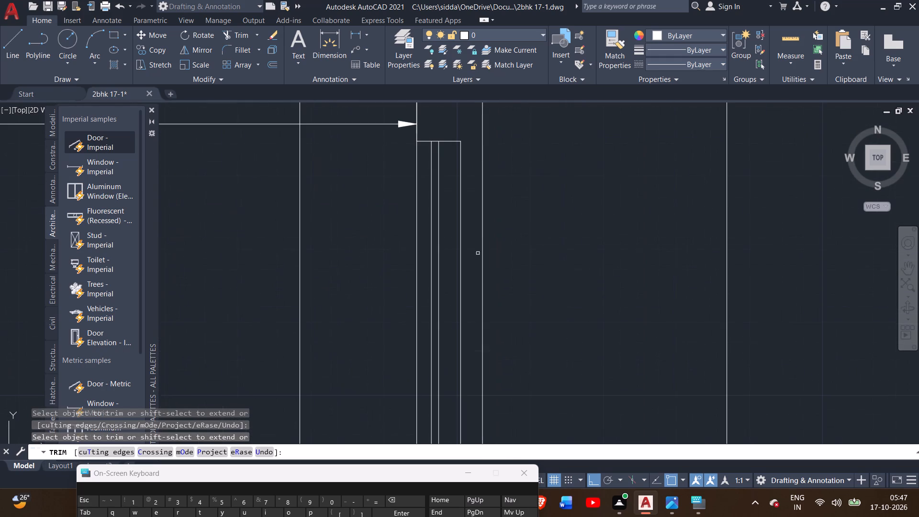
click(460, 211)
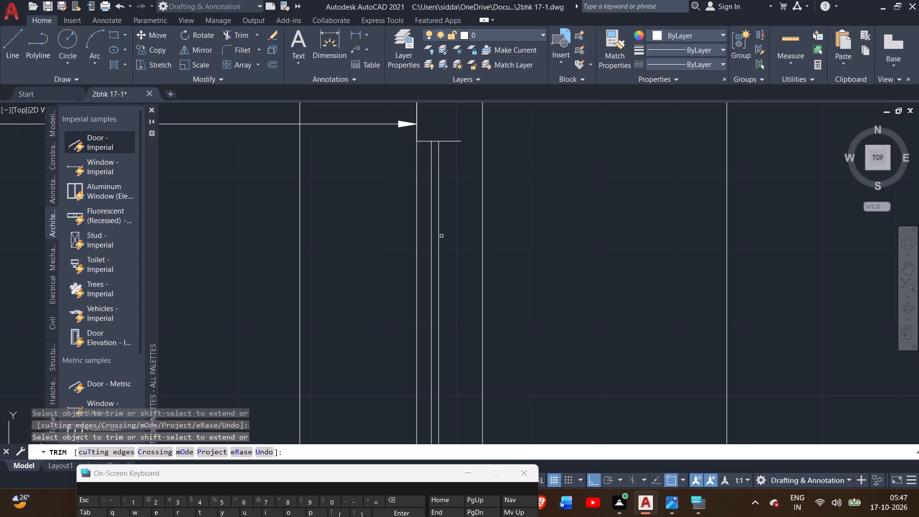
click(438, 233)
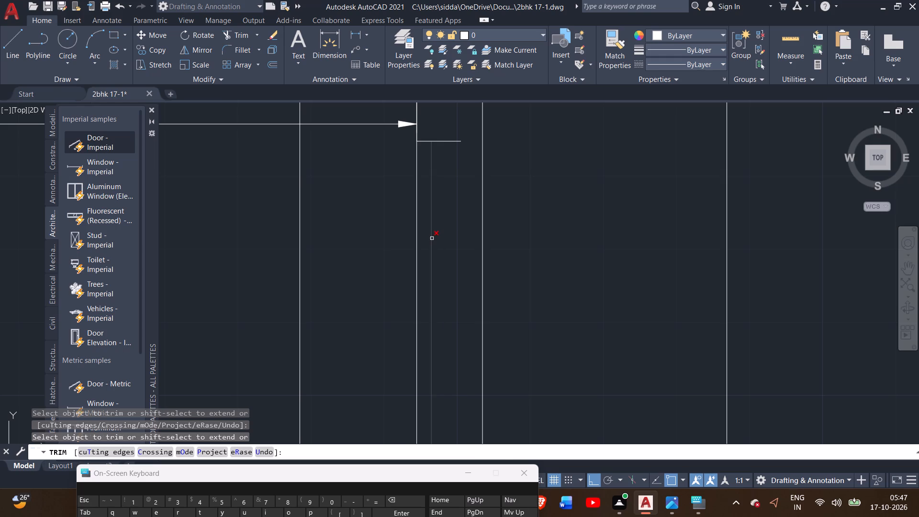
double_click(432, 238)
Draw a horizontal line along the upper end of the bedroom's east window, from inner to outer wall face.
scroll(454, 235, down, 1)
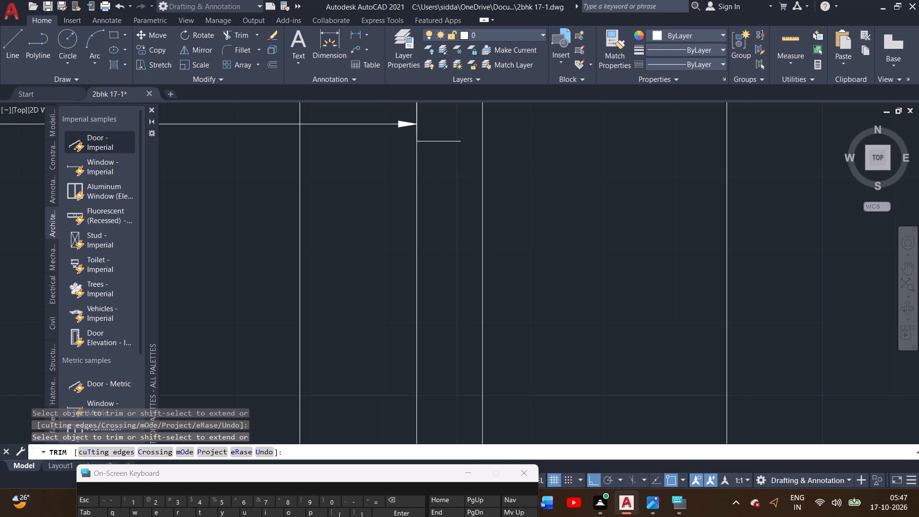
click(17, 43)
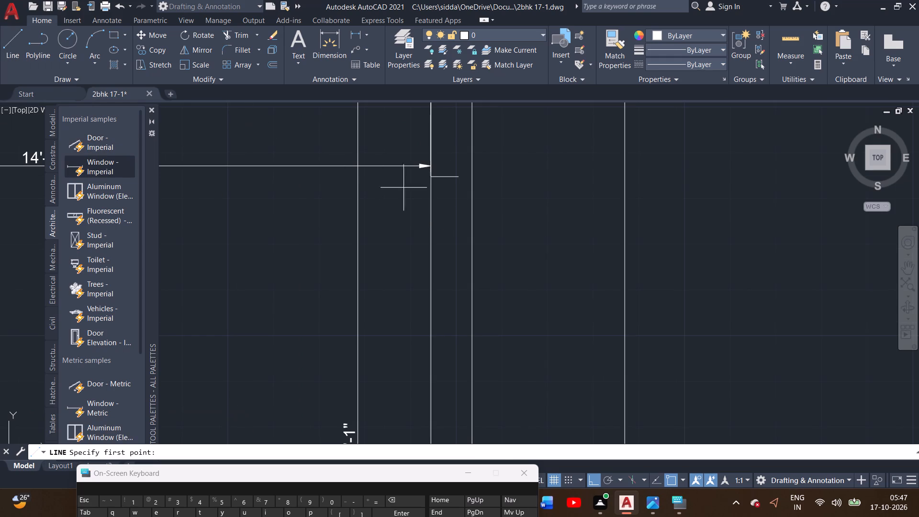
scroll(431, 225, down, 2)
scroll(436, 210, up, 2)
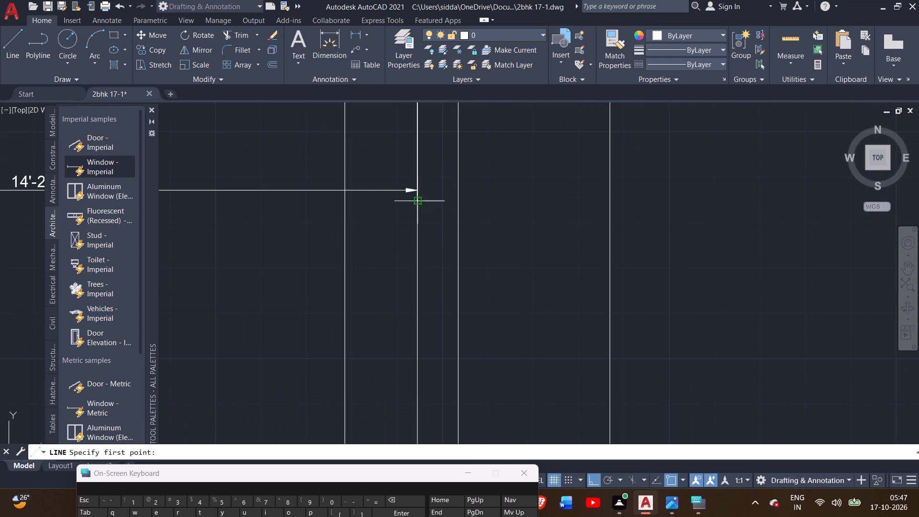
click(419, 200)
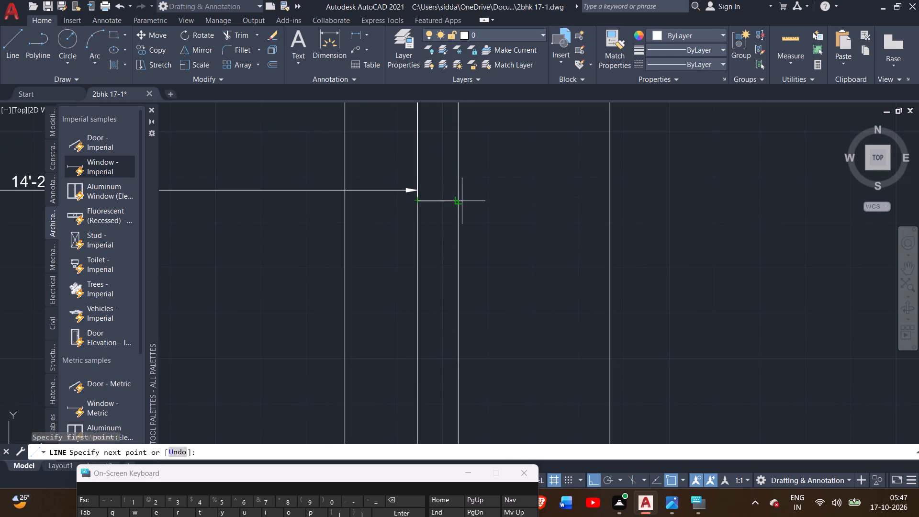
click(462, 201)
right_click(462, 201)
drag(485, 207, 487, 213)
scroll(492, 279, down, 1)
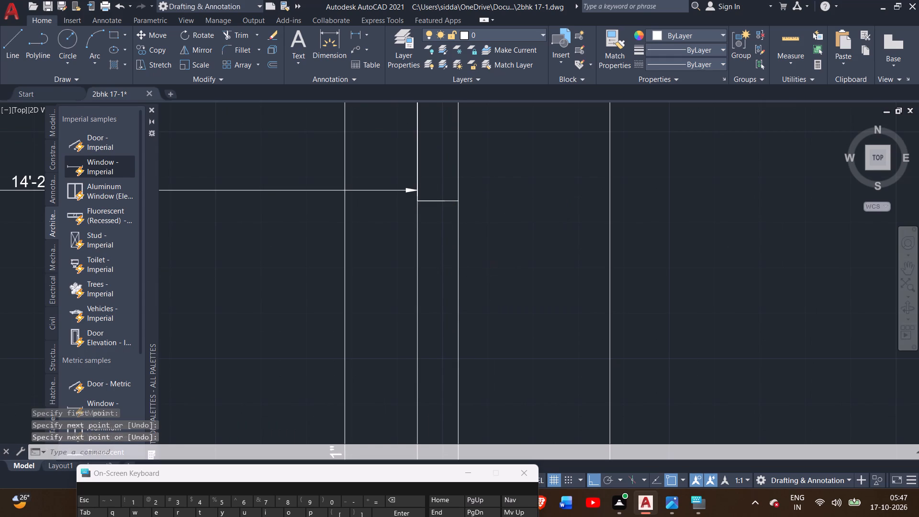
Draw a horizontal line along the lower end of the bedroom's east window, from inner to outer wall face.
middle_drag(492, 279, 500, 184)
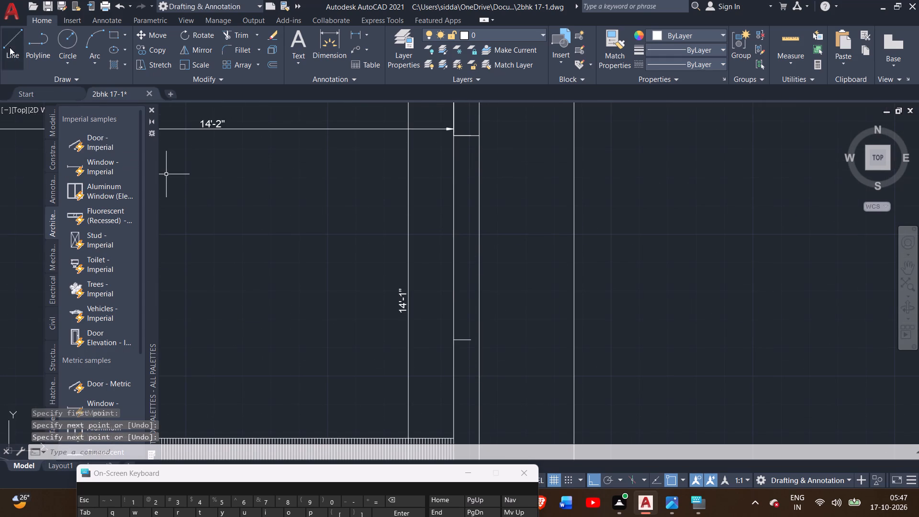
double_click(10, 47)
middle_drag(451, 333, 416, 236)
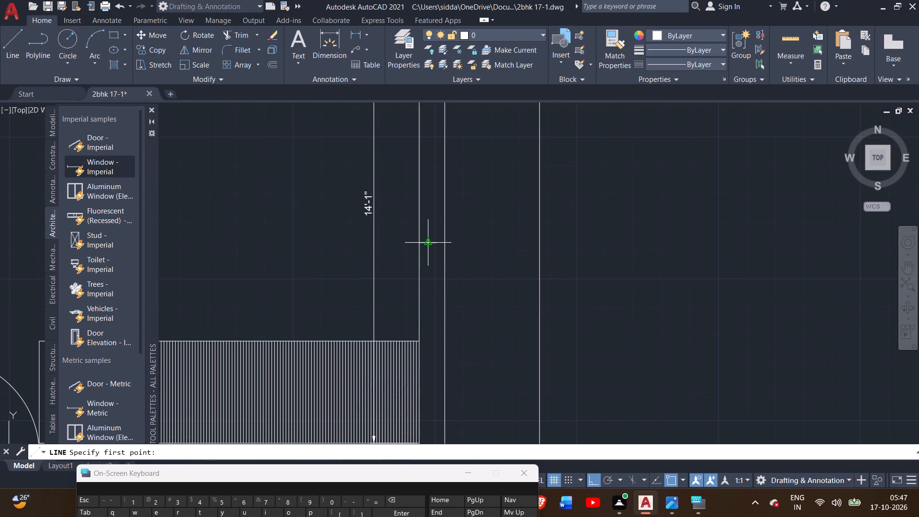
scroll(429, 243, up, 2)
click(401, 240)
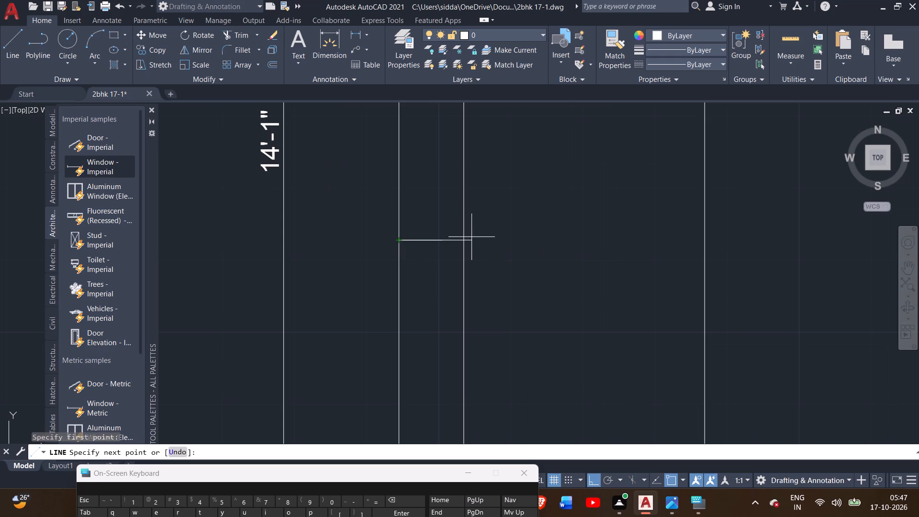
click(465, 241)
right_click(479, 227)
click(507, 230)
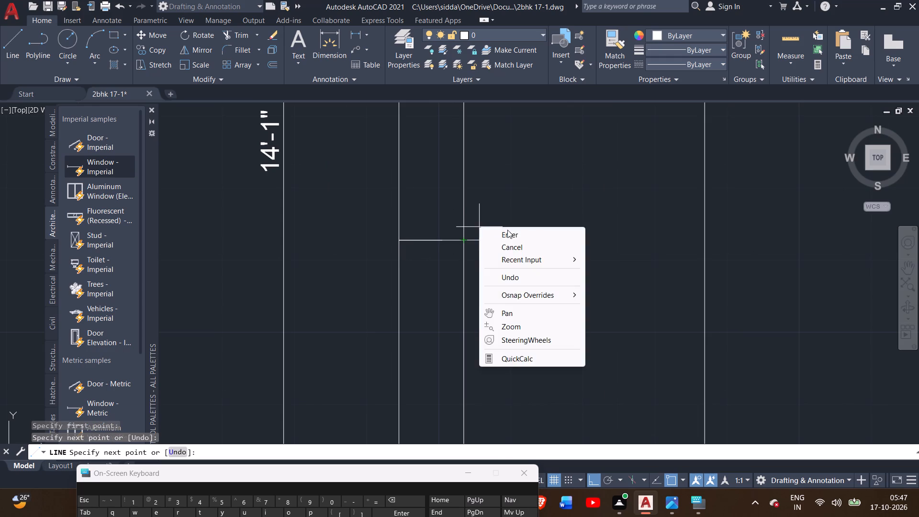
Draw a vertical centre line in the bedroom's east window, joining the midpoints of its upper and lower end lines.
scroll(470, 275, down, 2)
middle_drag(471, 185, 478, 299)
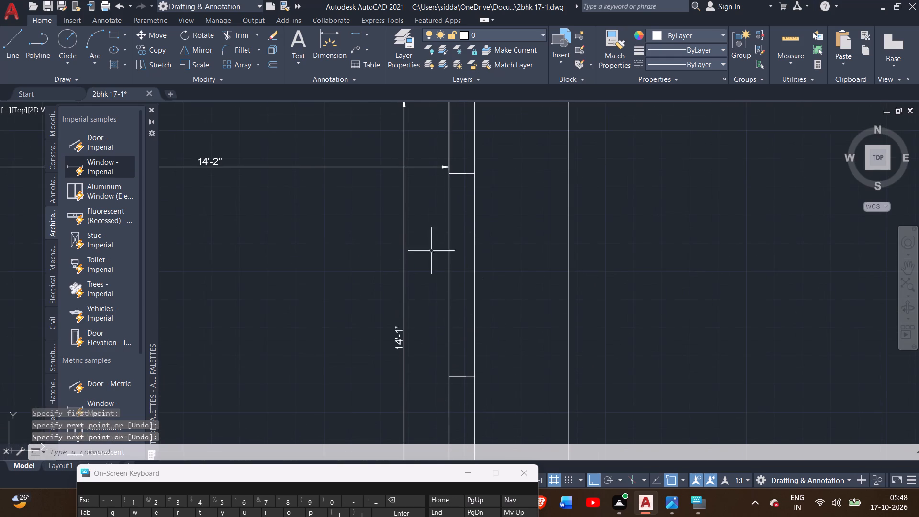
click(11, 53)
scroll(468, 191, up, 1)
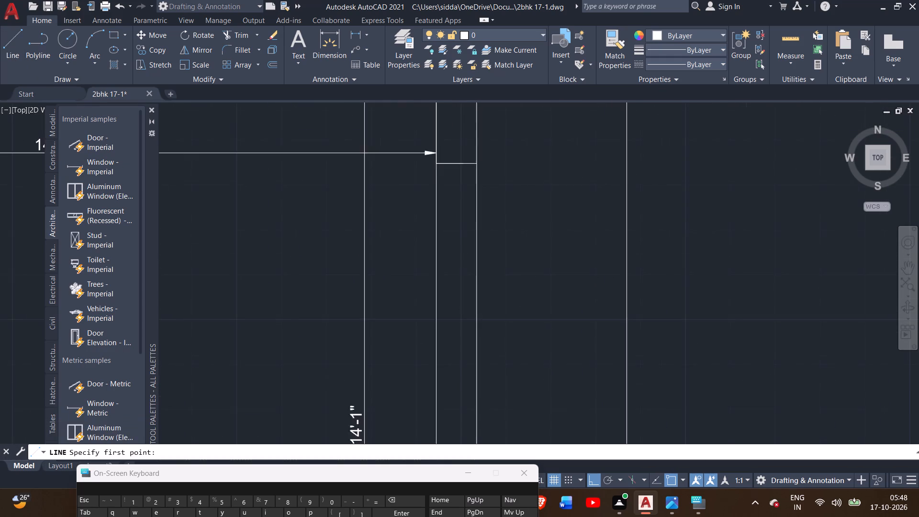
scroll(468, 191, up, 1)
click(446, 144)
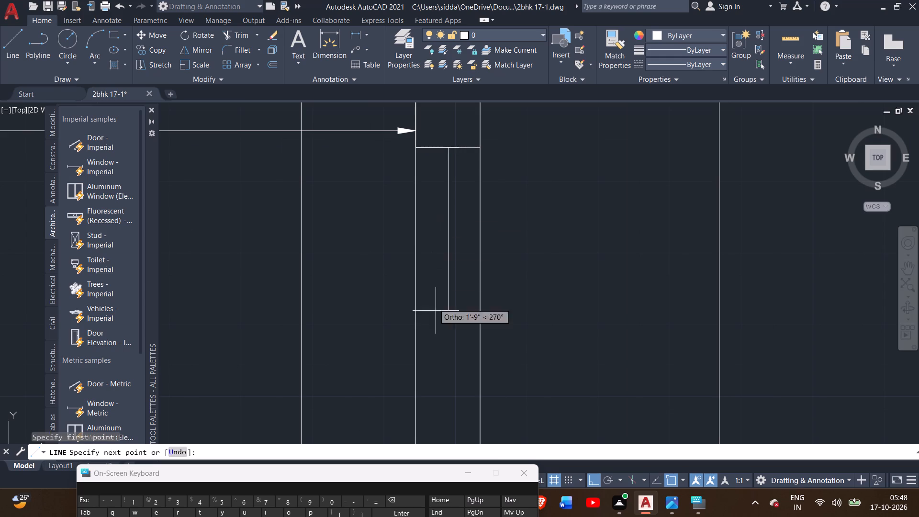
scroll(446, 352, down, 1)
middle_drag(443, 353, 418, 231)
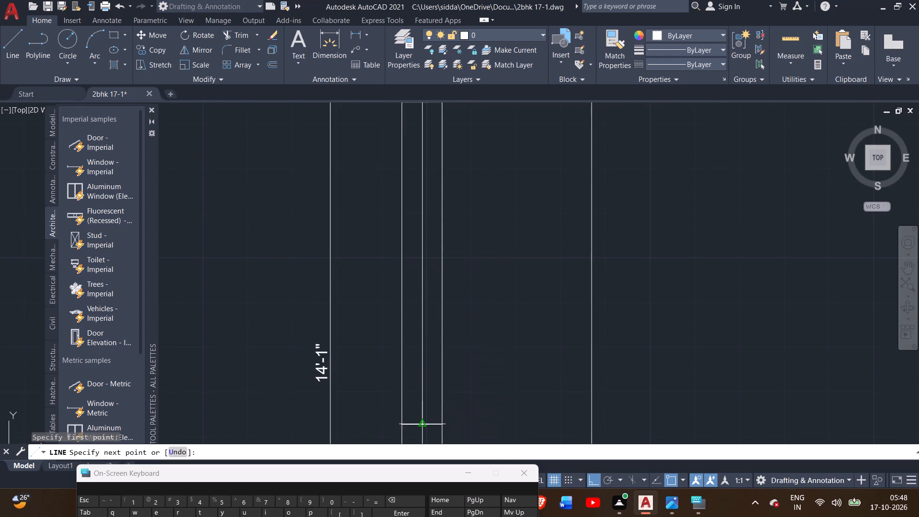
click(423, 428)
right_click(430, 409)
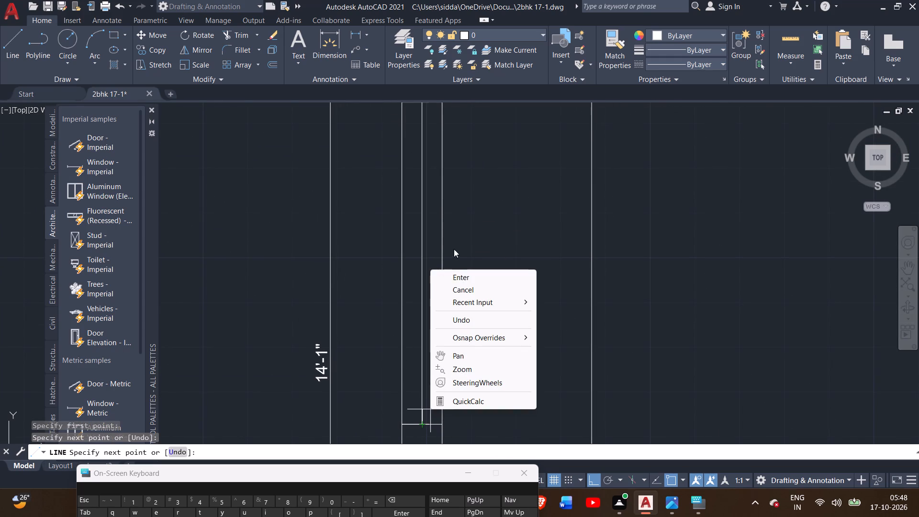
click(459, 277)
Offset the bedroom window's centre line 1" toward the room side.
click(423, 260)
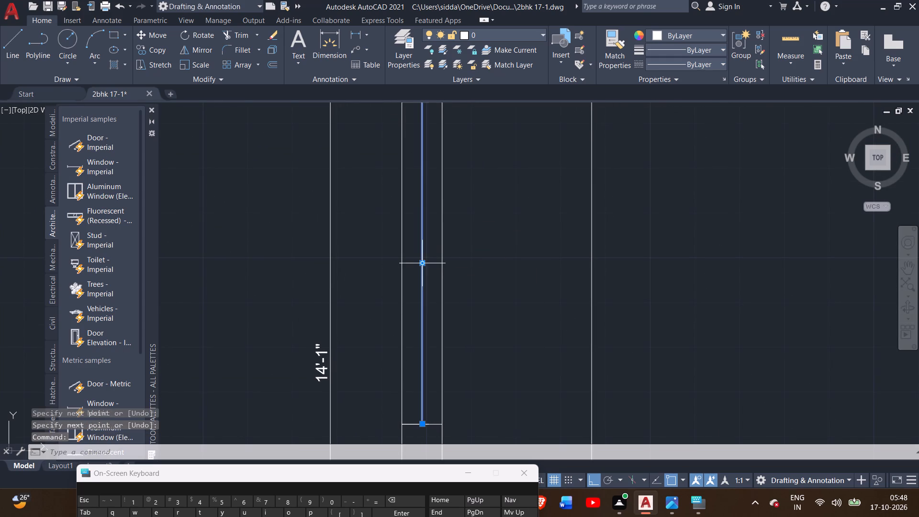
scroll(431, 263, up, 1)
text(off)
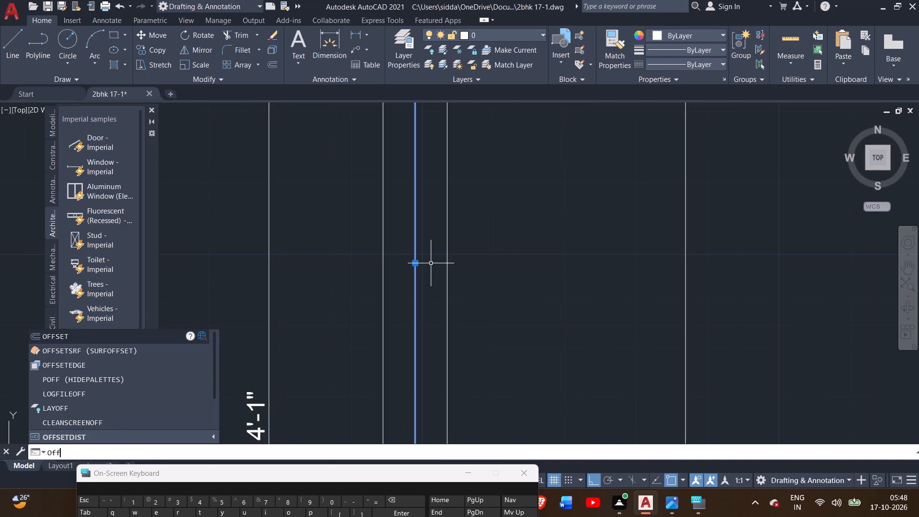
key(Return)
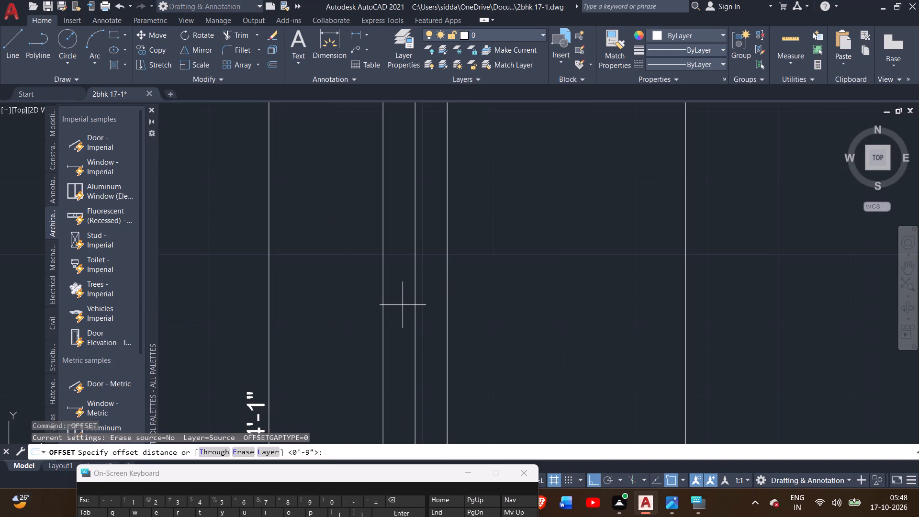
key(1)
key(shift+quotedbl)
key(Return)
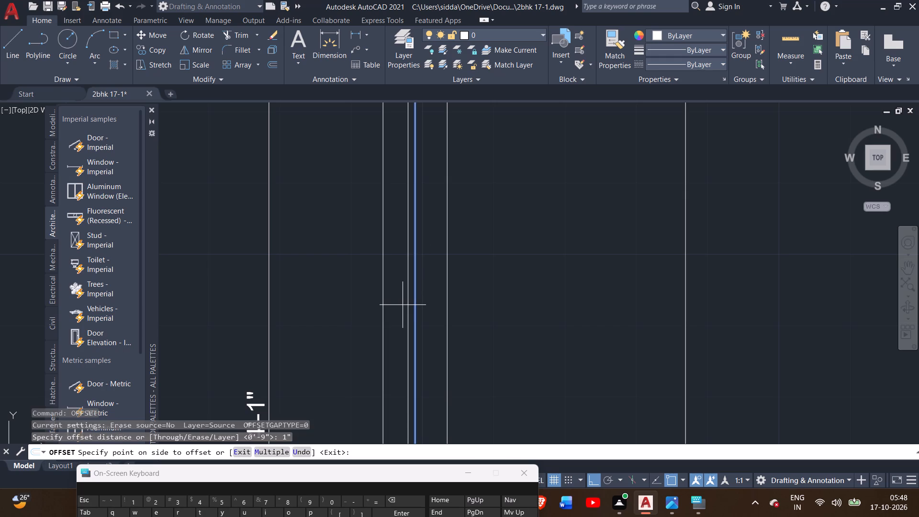
double_click(403, 343)
scroll(394, 344, down, 2)
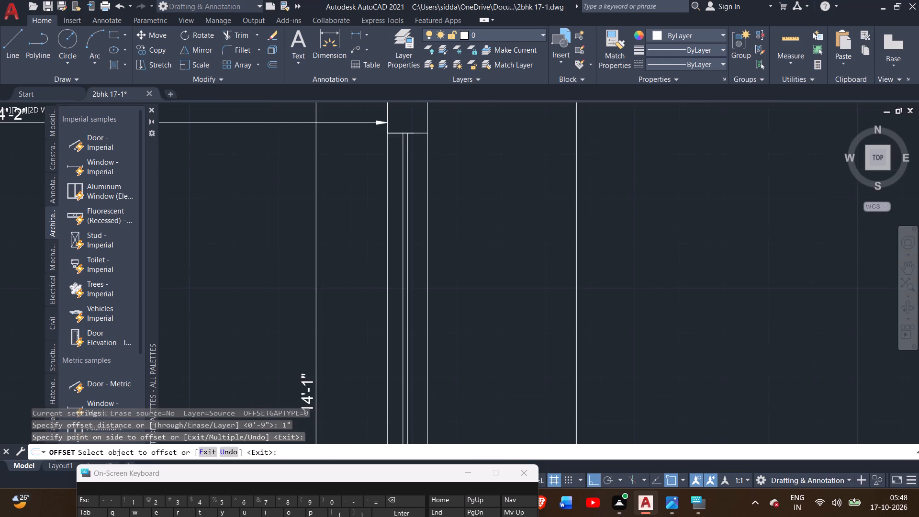
Trim away the old frame and pane lines of the east wall window beside the 20'-6" dimension, south of the bedroom.
scroll(394, 344, down, 1)
middle_drag(371, 369, 397, 196)
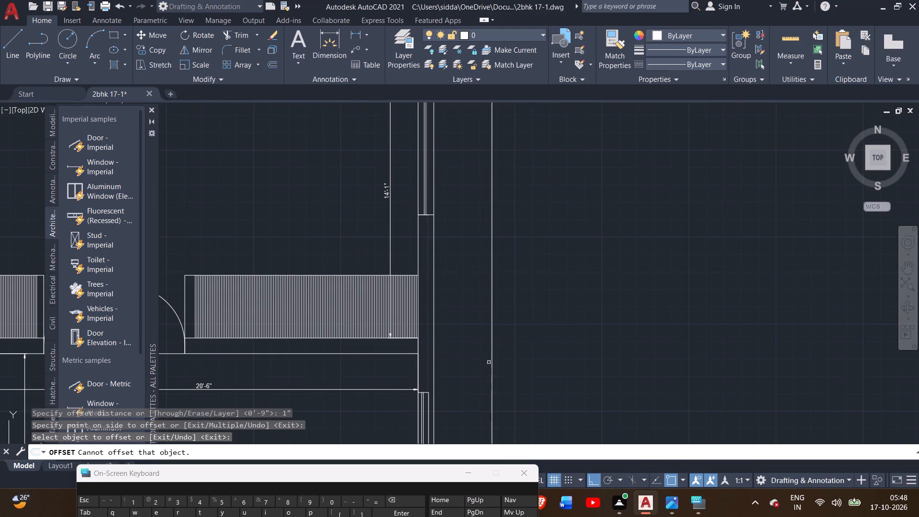
middle_drag(515, 387, 521, 263)
scroll(435, 305, up, 2)
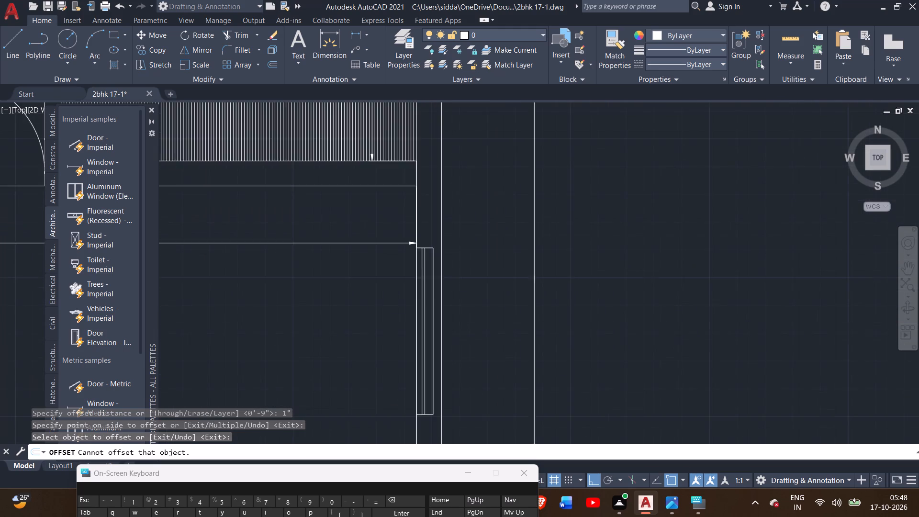
click(221, 36)
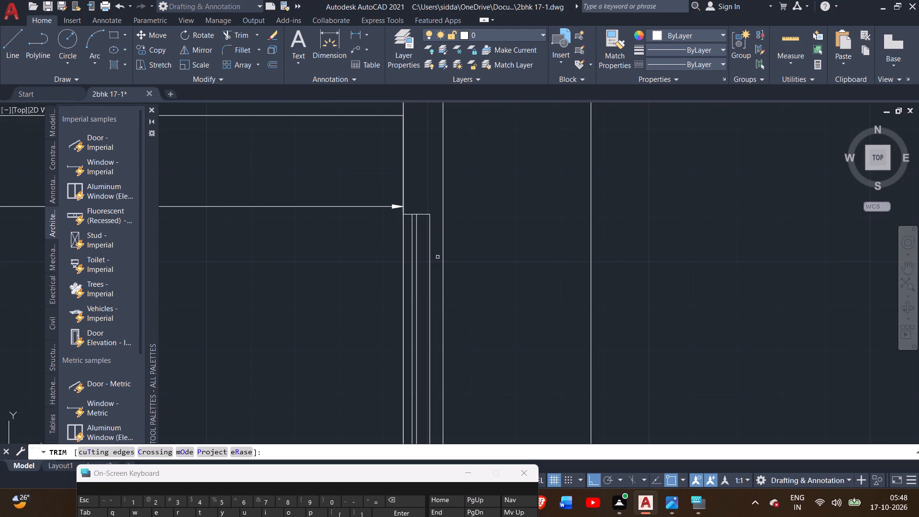
double_click(431, 229)
click(426, 214)
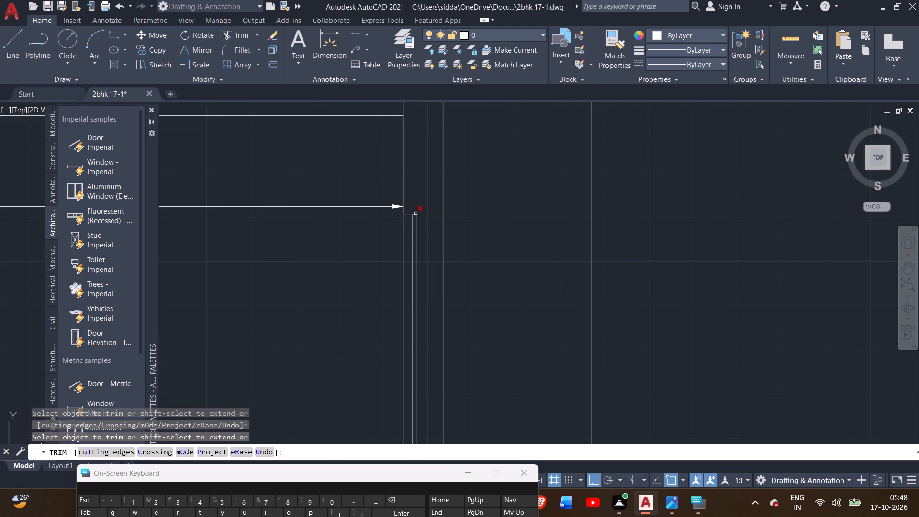
click(414, 214)
click(416, 222)
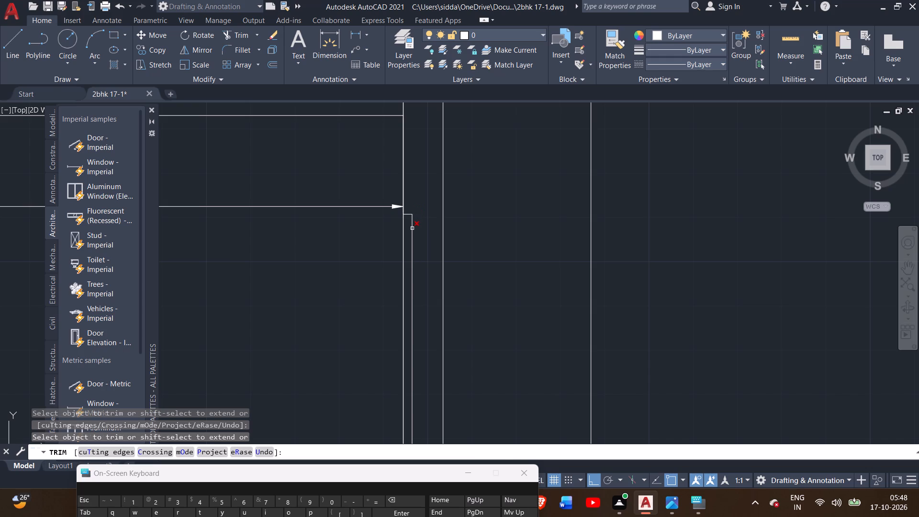
click(412, 228)
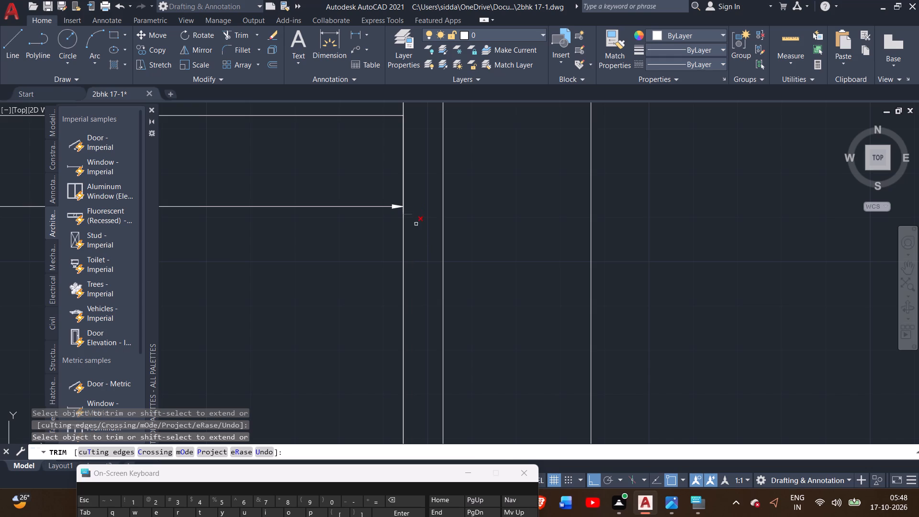
scroll(420, 267, down, 2)
right_click(600, 187)
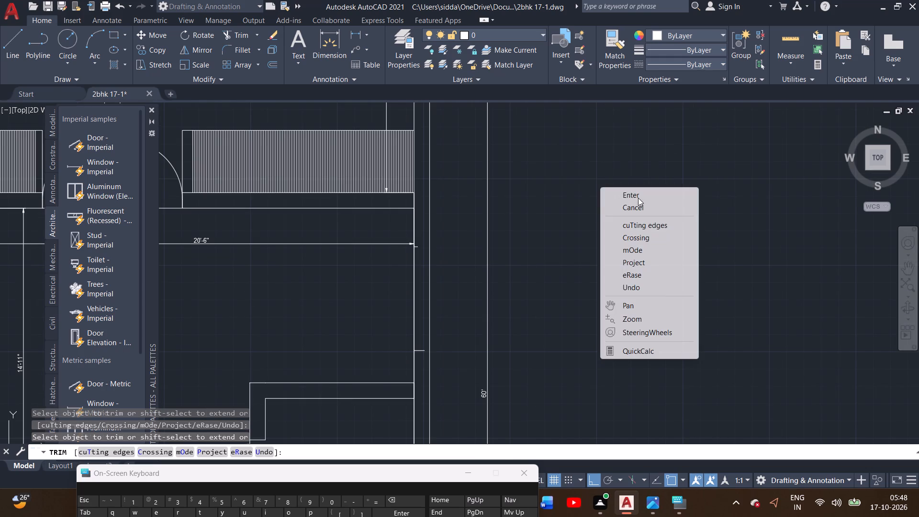
click(638, 198)
Draw a horizontal line along the upper end of the east window beside the 20'-6" dimension, from inner to outer wall face.
scroll(440, 228, up, 2)
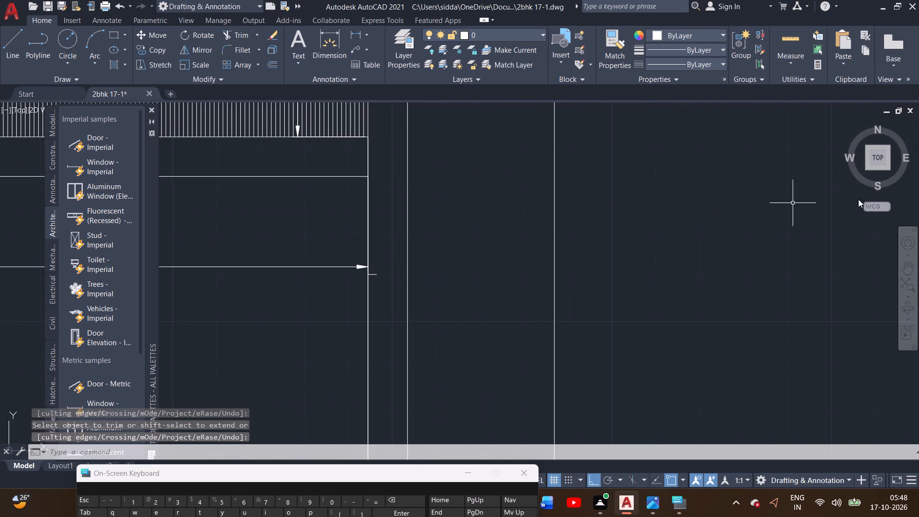
click(12, 53)
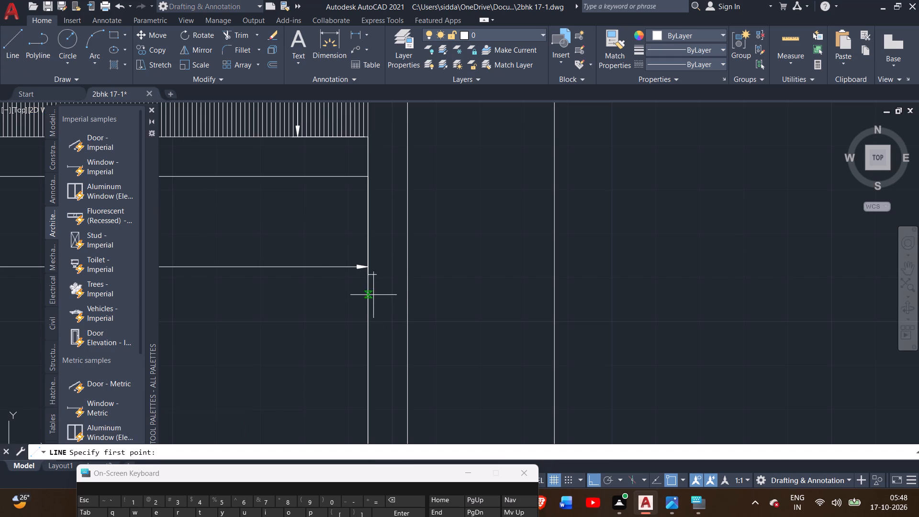
scroll(372, 294, up, 2)
click(356, 245)
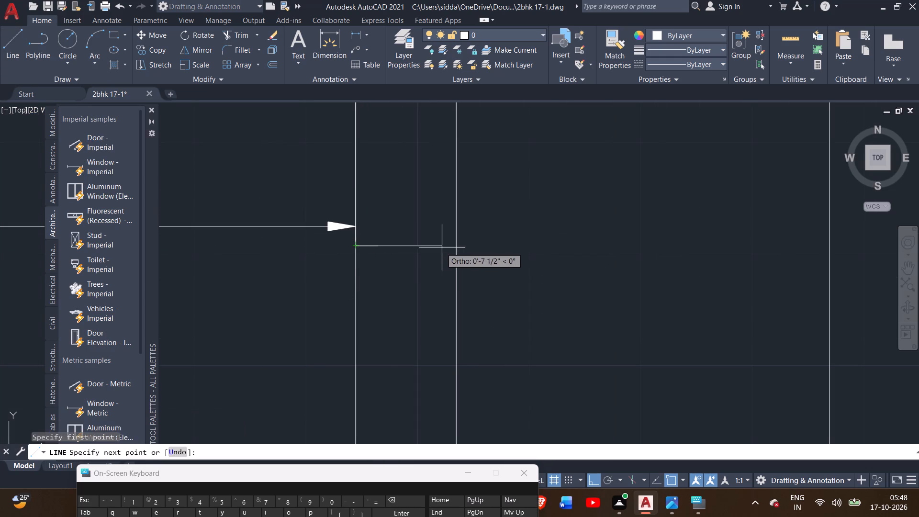
click(454, 241)
right_click(452, 240)
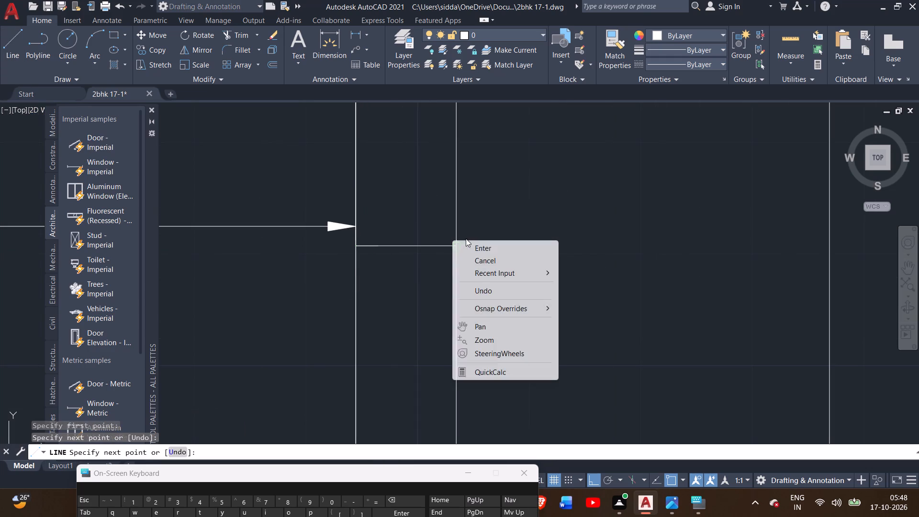
click(488, 251)
Draw a horizontal line along the lower end of the same east window, from inner to outer wall face.
scroll(497, 335, down, 2)
middle_drag(497, 335, 478, 169)
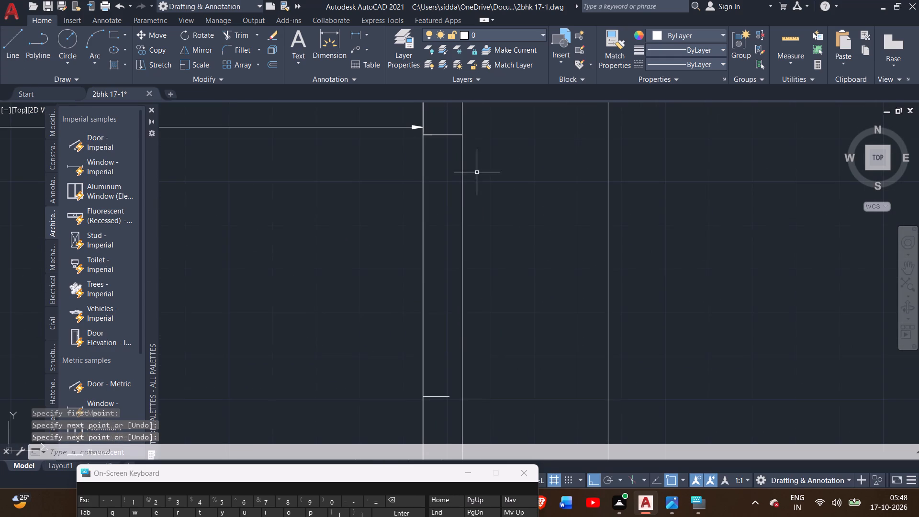
middle_drag(488, 356, 476, 282)
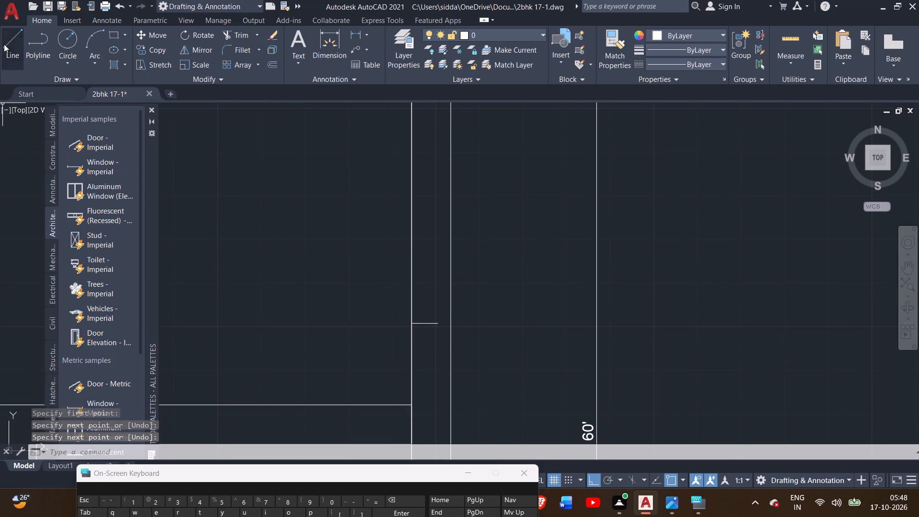
click(4, 44)
scroll(417, 325, up, 2)
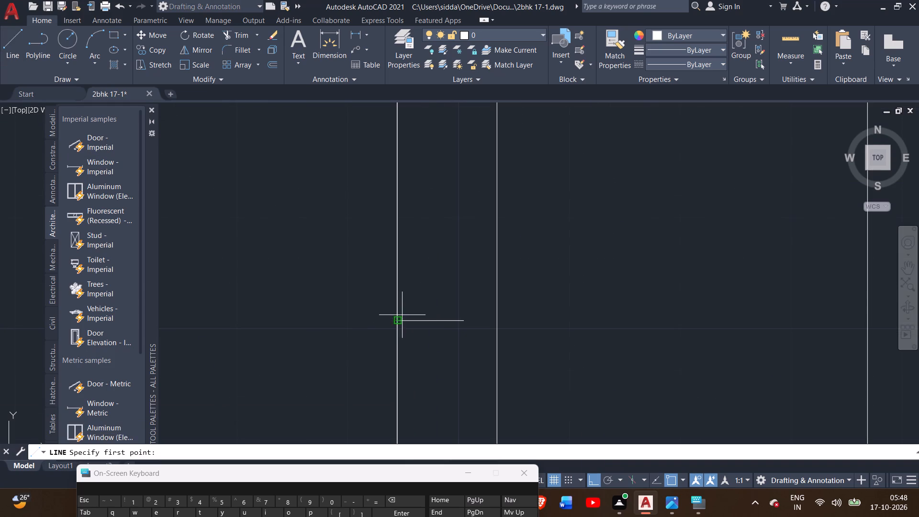
click(397, 322)
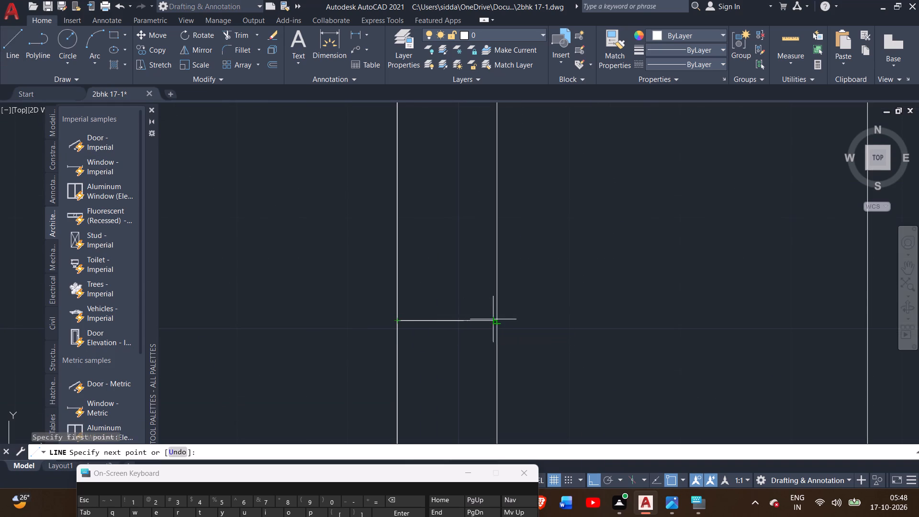
click(494, 319)
right_click(472, 298)
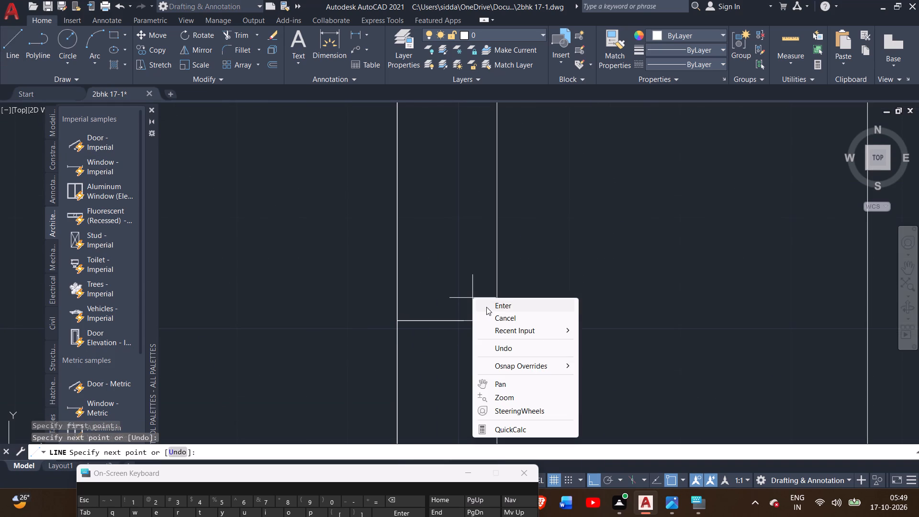
click(486, 307)
Draw a vertical centre line in this east window, joining the midpoints of its upper and lower end lines.
scroll(464, 348, down, 3)
middle_drag(464, 348, 485, 396)
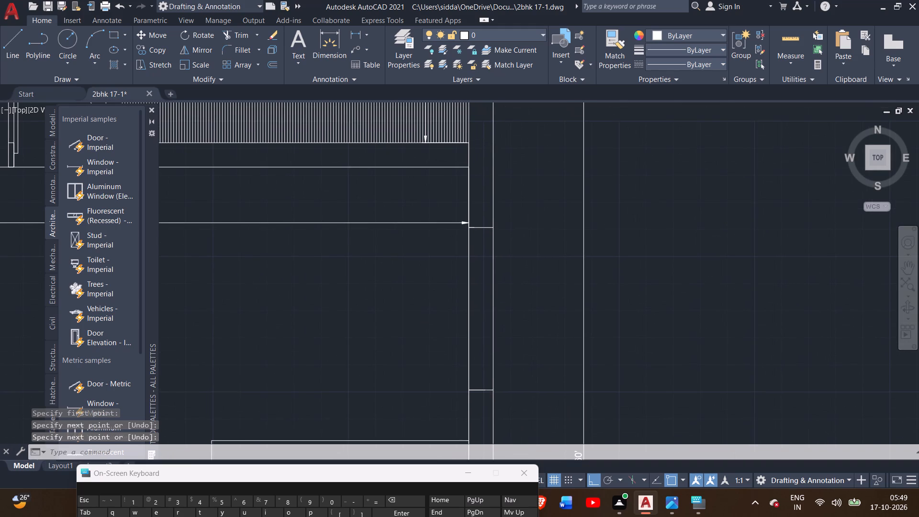
double_click(12, 43)
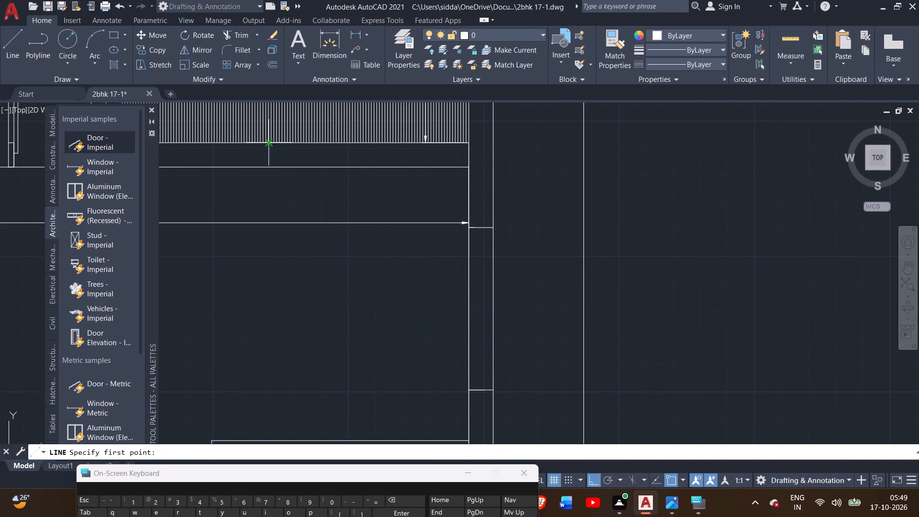
scroll(474, 228, up, 2)
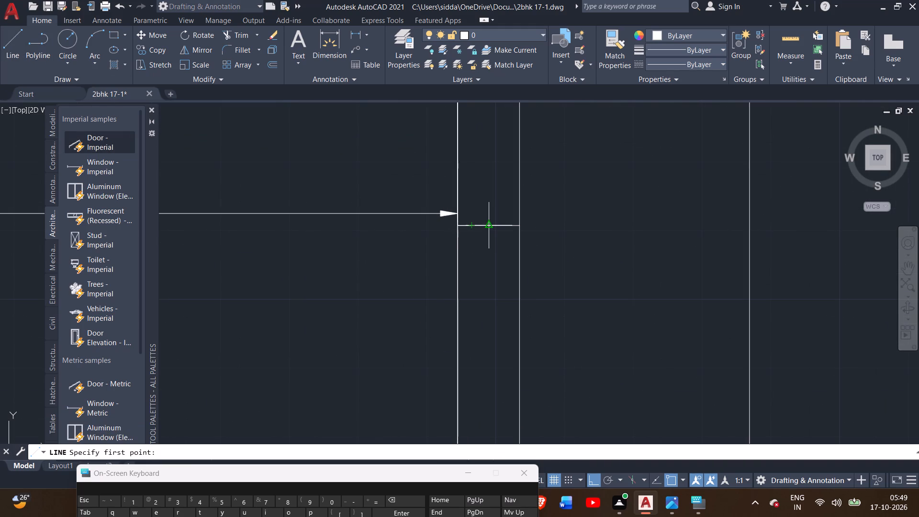
click(489, 225)
scroll(493, 332, down, 1)
middle_drag(493, 332, 472, 156)
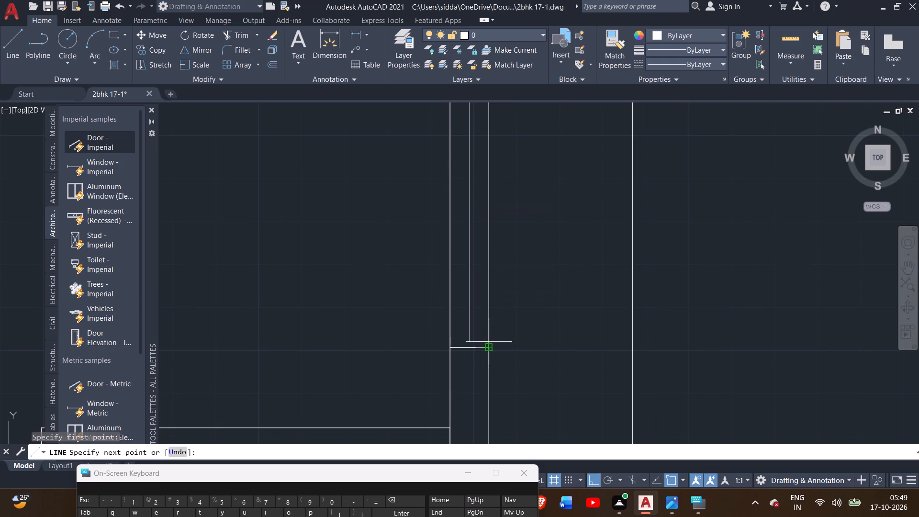
click(469, 348)
right_click(478, 328)
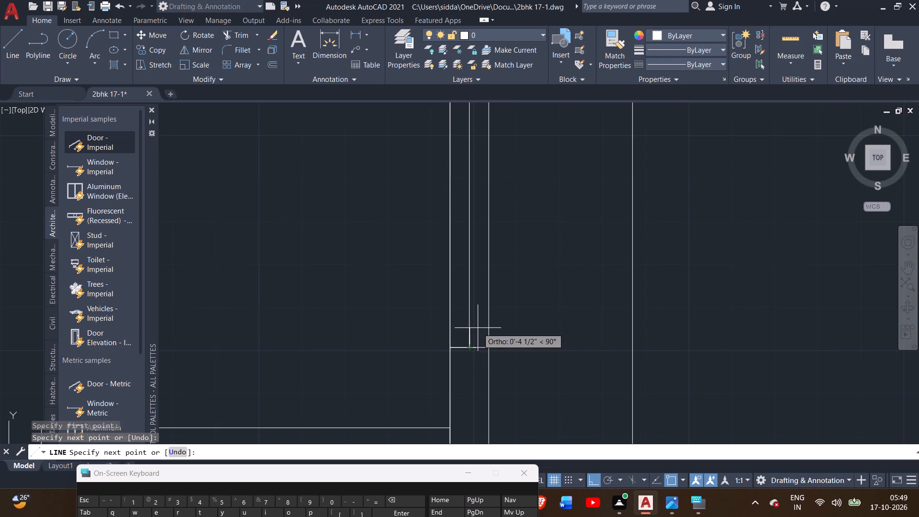
click(495, 340)
Offset this east window's centre line 1" toward the outer wall face.
click(470, 274)
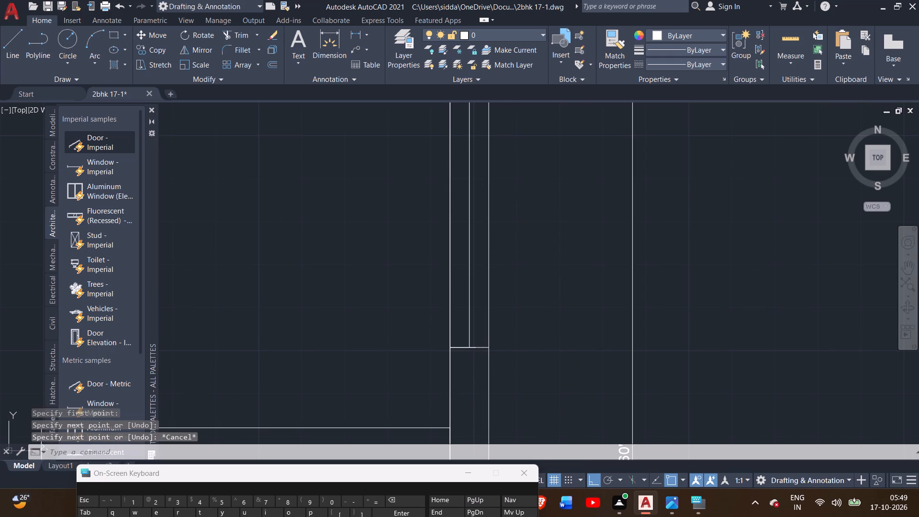
text(off)
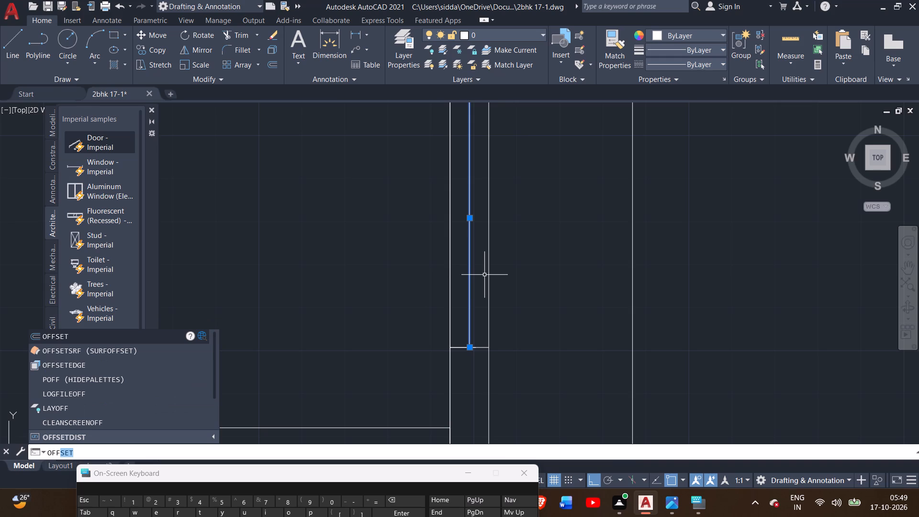
key(shift+quotedbl)
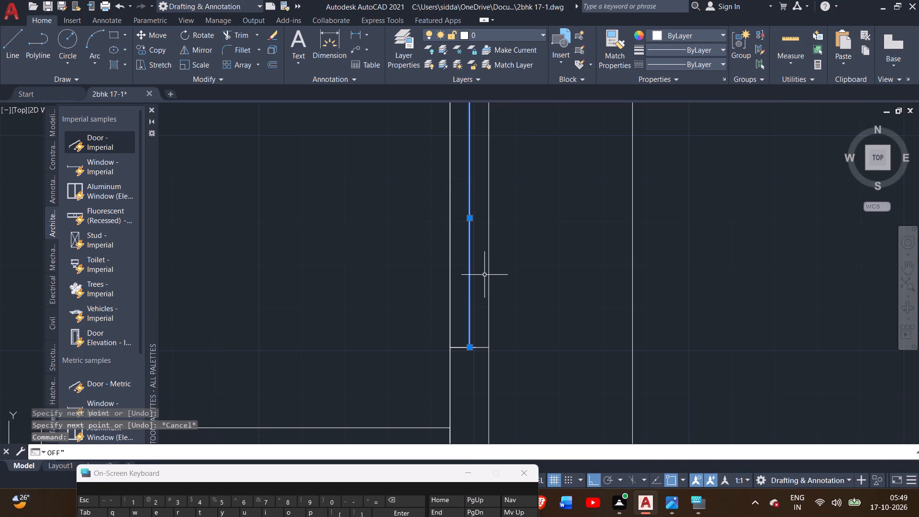
key(BackSpace)
key(BackSpace)
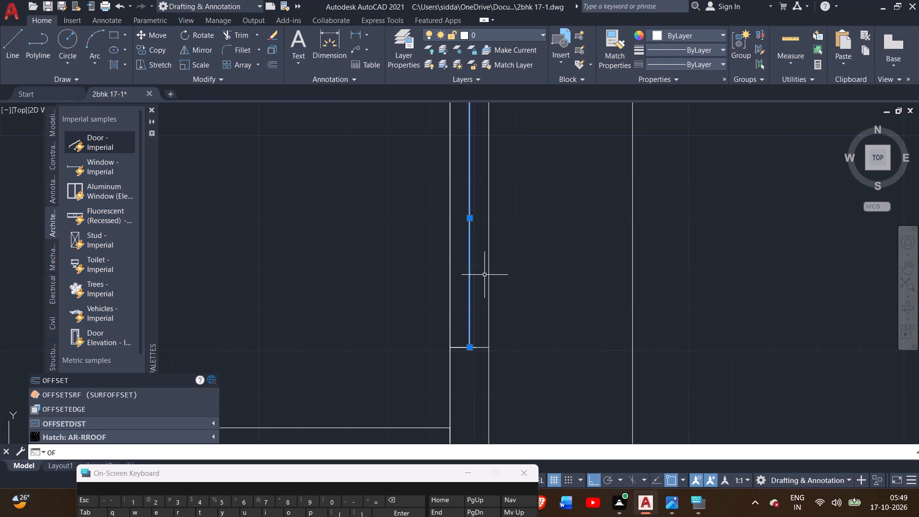
text(fce)
key(t)
key(Return)
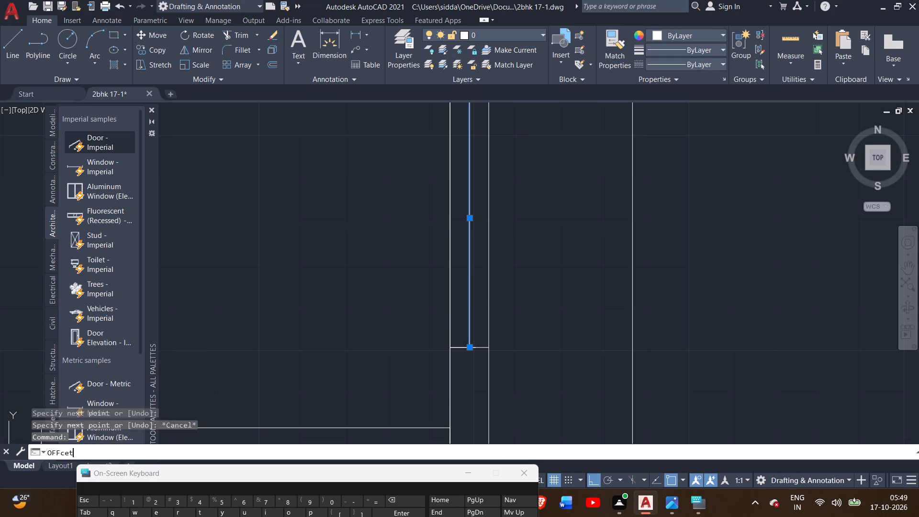
scroll(484, 275, up, 3)
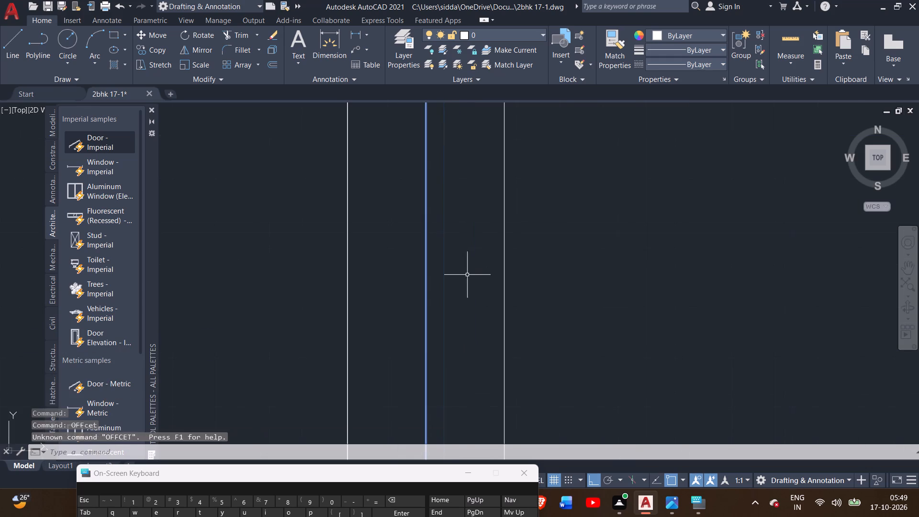
scroll(462, 275, down, 1)
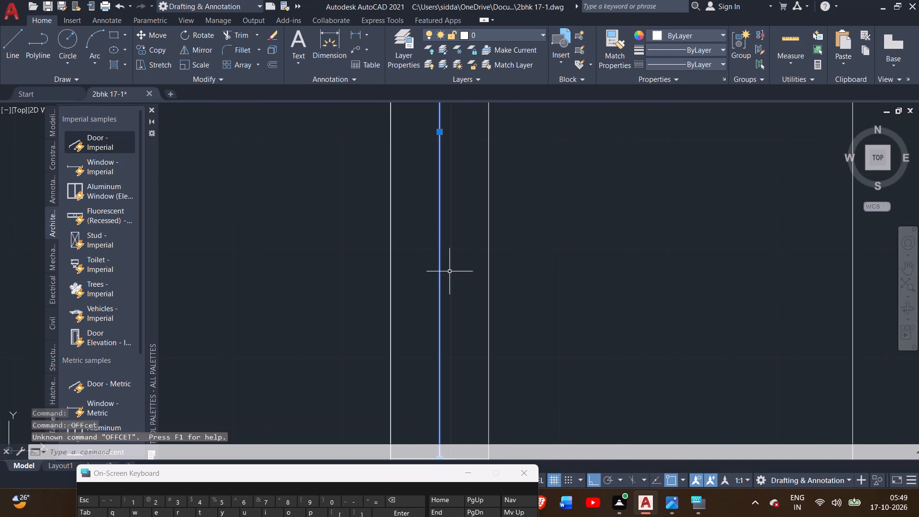
text(off)
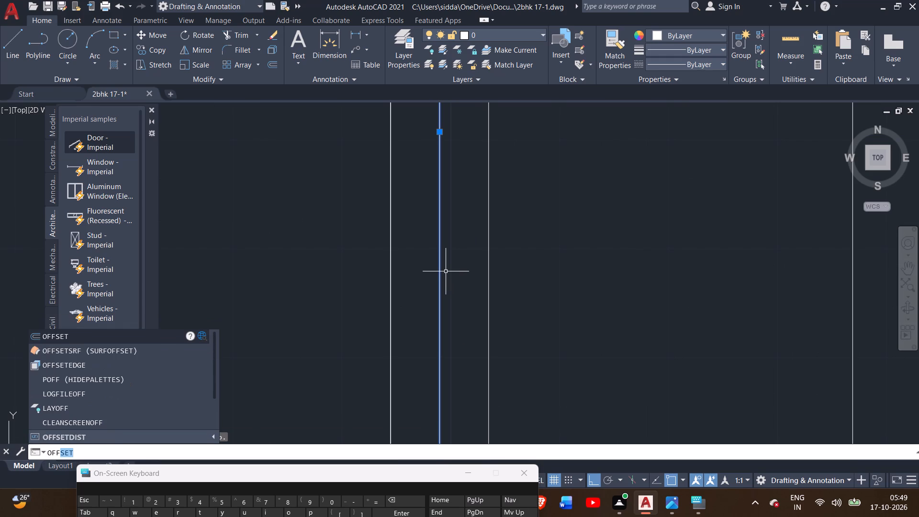
key(Return)
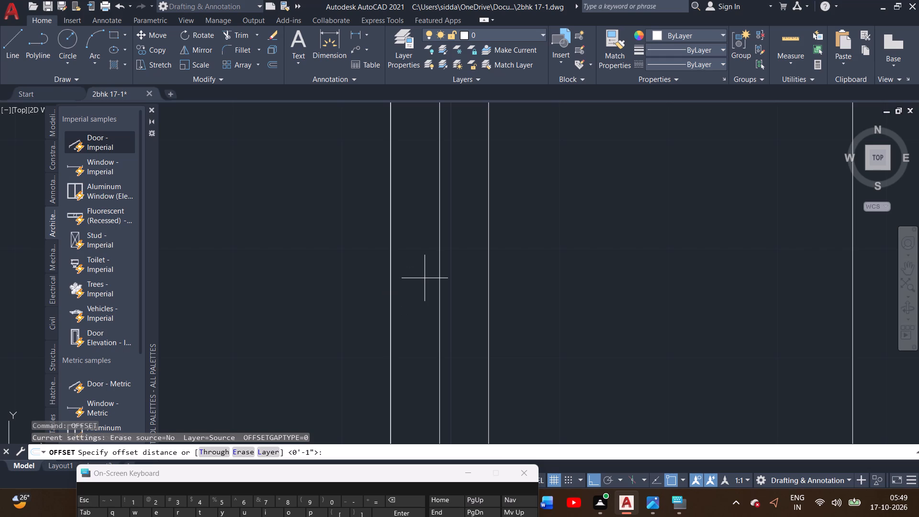
key(1)
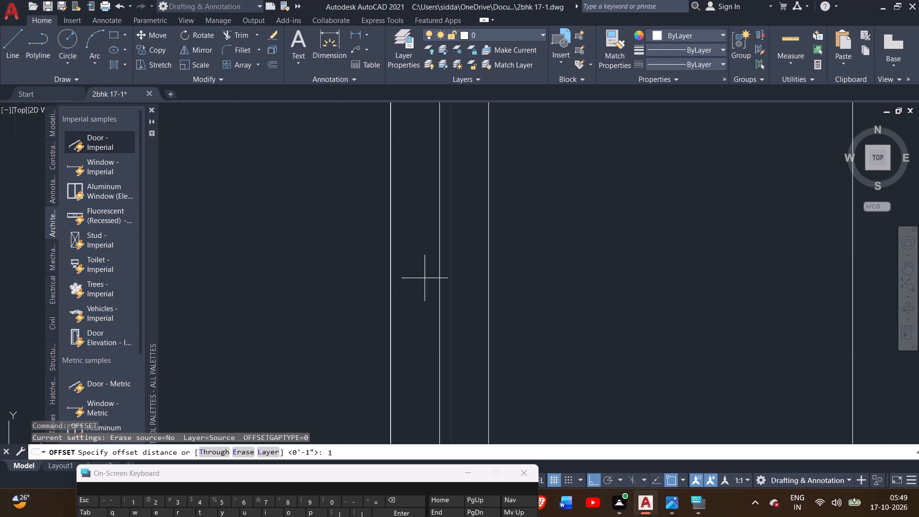
key(shift+quotedbl)
key(Return)
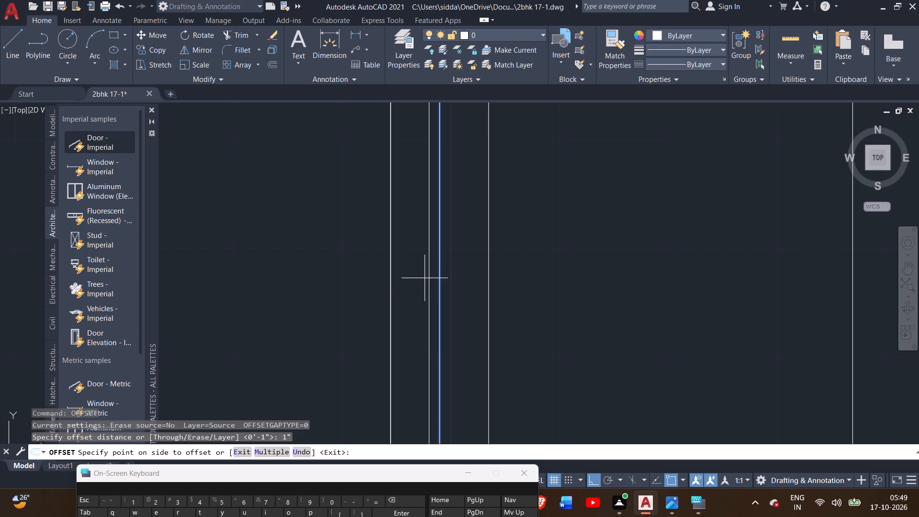
click(469, 269)
scroll(448, 312, down, 3)
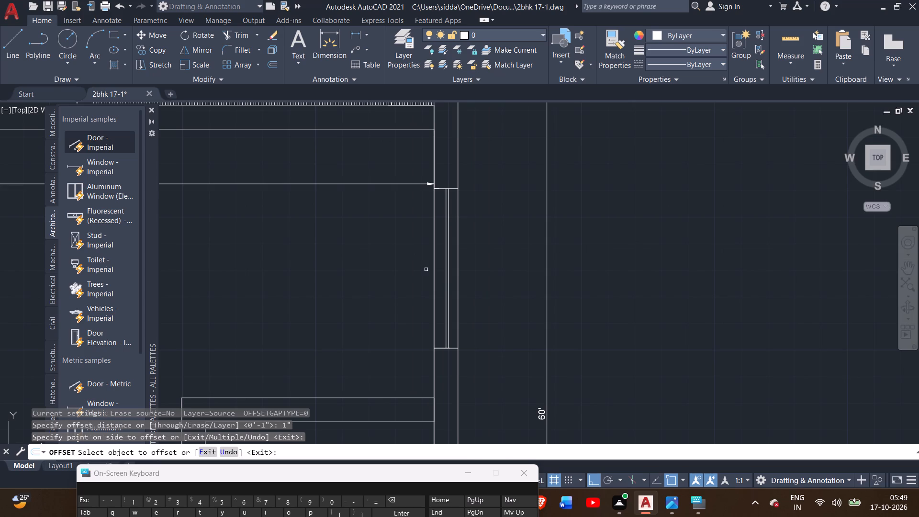
scroll(437, 270, up, 3)
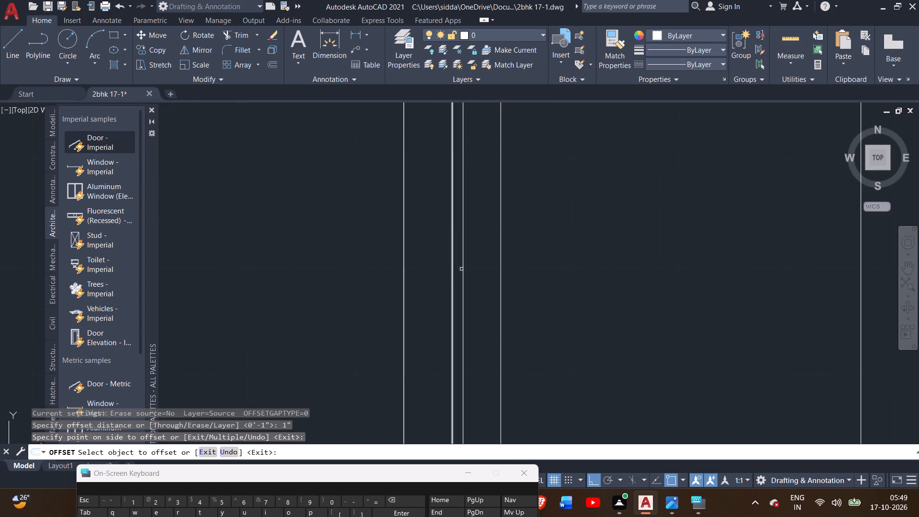
Draw a horizontal line along the upper end of the west window beside the 14'-2" dimension, from inner to outer wall face.
right_click(587, 219)
drag(615, 226, 615, 234)
scroll(560, 305, down, 3)
middle_drag(560, 305, 576, 257)
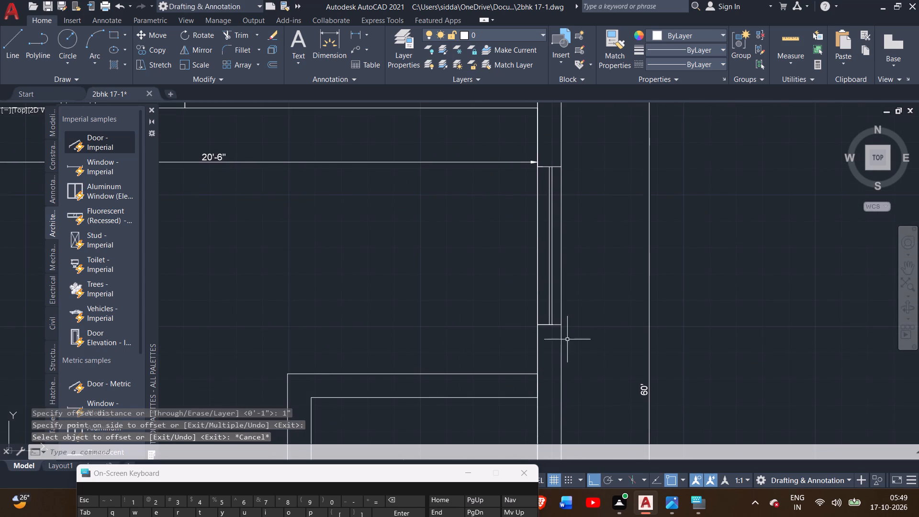
middle_drag(557, 347, 546, 281)
scroll(555, 308, down, 2)
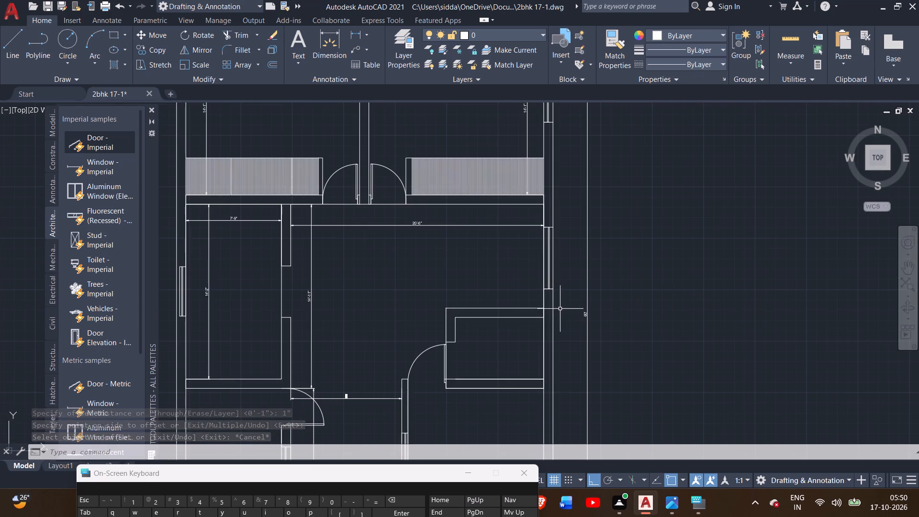
middle_drag(578, 347, 578, 278)
middle_drag(378, 268, 417, 198)
scroll(434, 311, up, 3)
scroll(434, 311, down, 2)
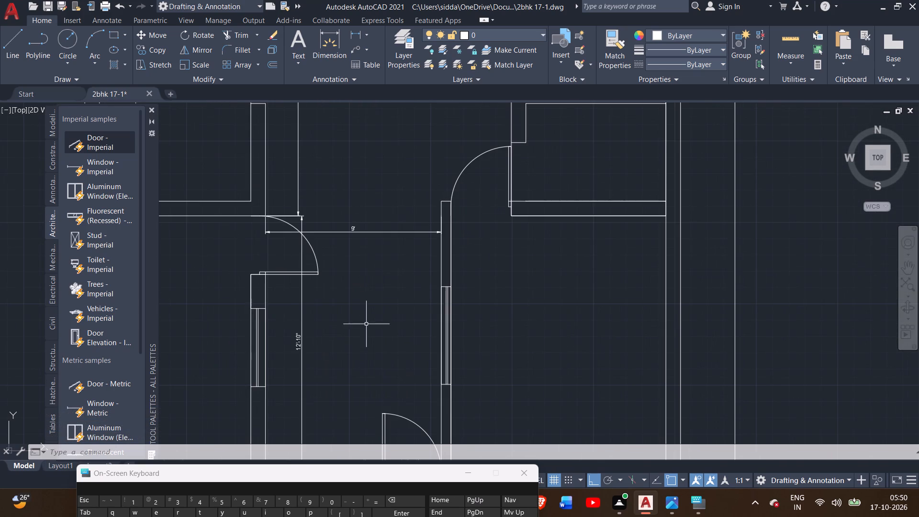
scroll(238, 294, down, 2)
middle_drag(207, 294, 228, 301)
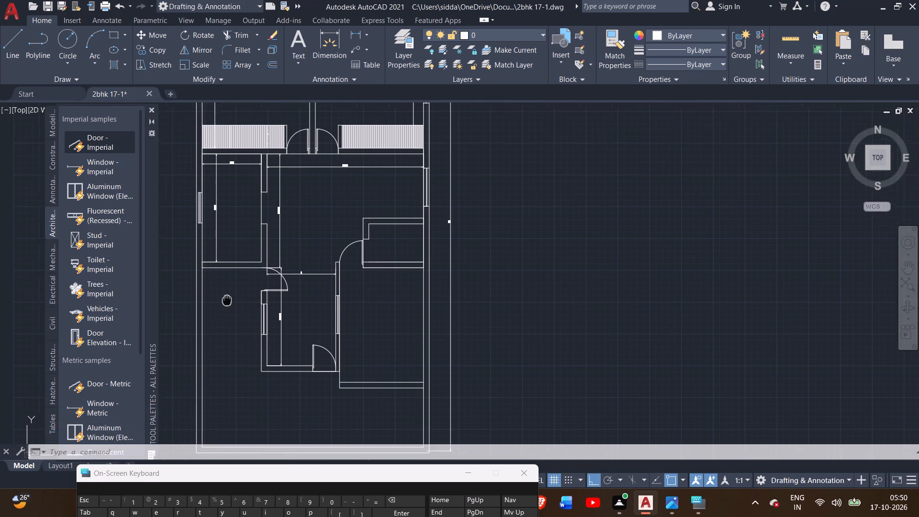
middle_drag(228, 301, 277, 366)
scroll(256, 262, up, 4)
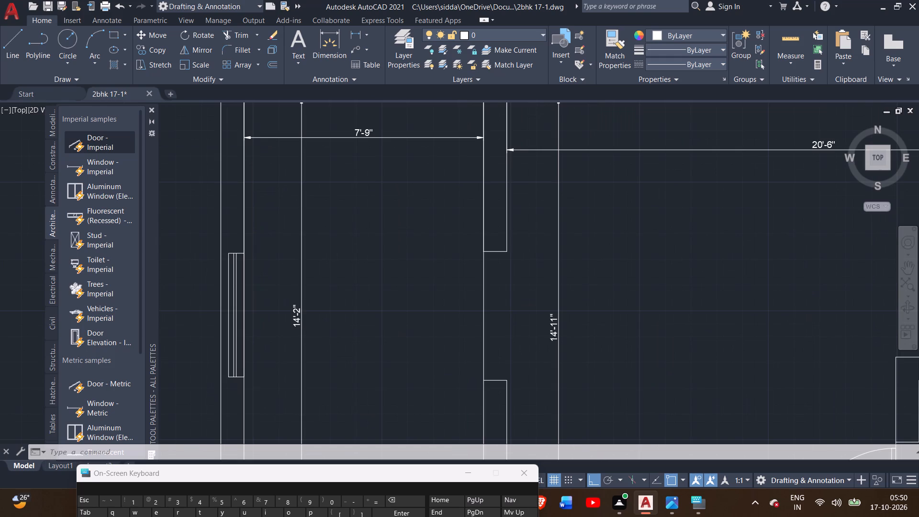
middle_drag(256, 262, 423, 233)
scroll(424, 236, up, 1)
click(8, 59)
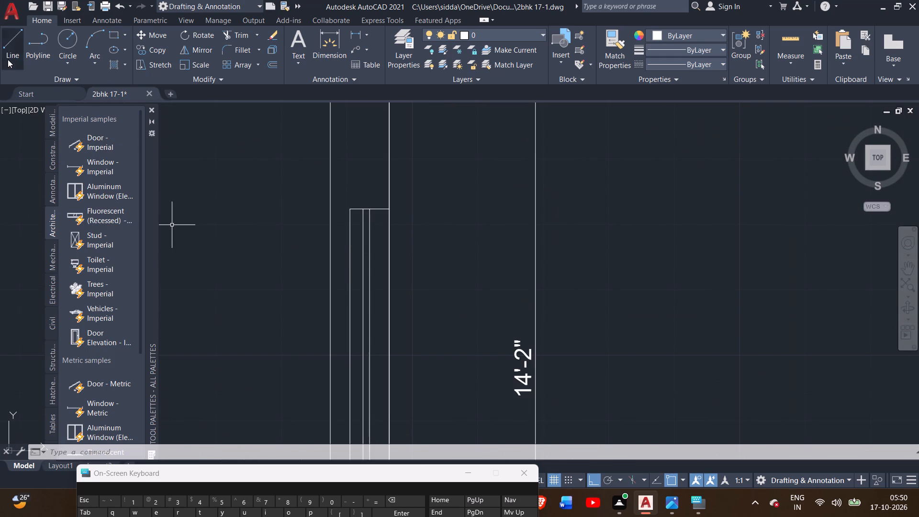
click(387, 209)
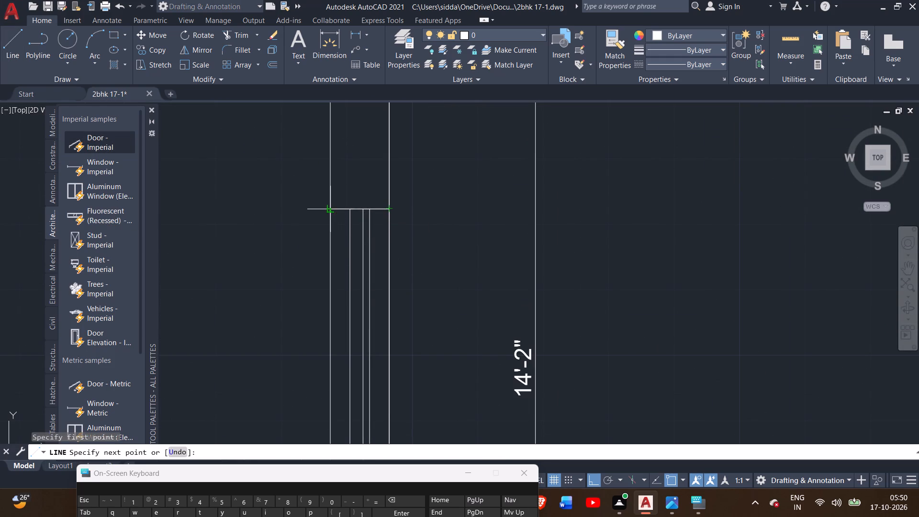
click(330, 212)
right_click(301, 189)
click(316, 195)
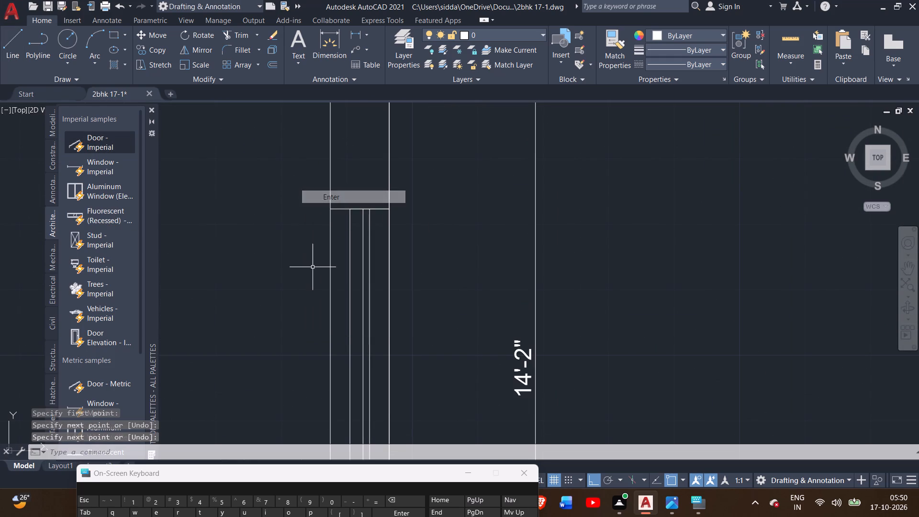
Draw a horizontal line along the lower end of the same west window, from inner to outer wall face.
scroll(309, 299, down, 1)
middle_drag(309, 299, 303, 171)
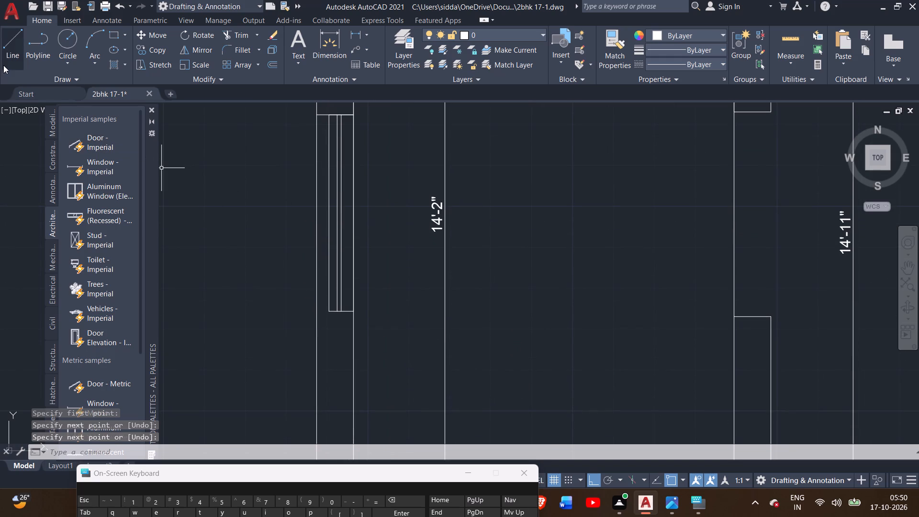
double_click(3, 65)
click(355, 308)
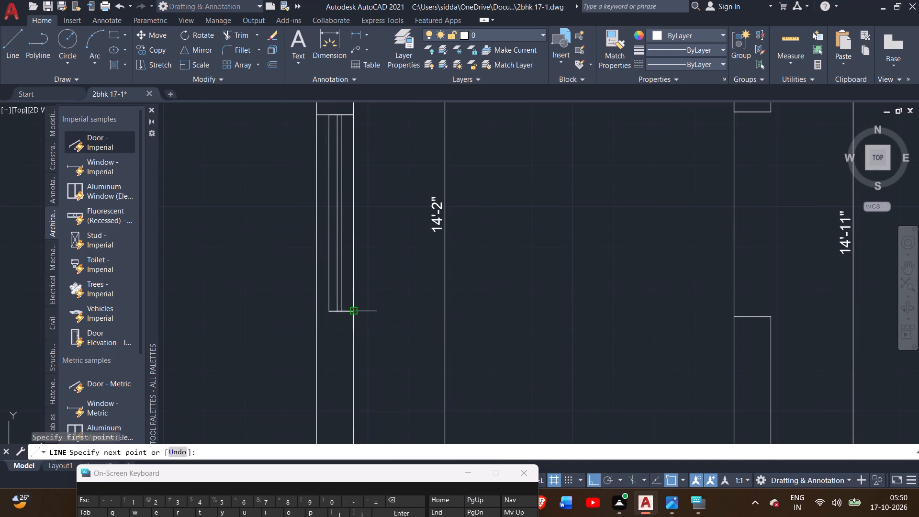
click(317, 310)
right_click(282, 305)
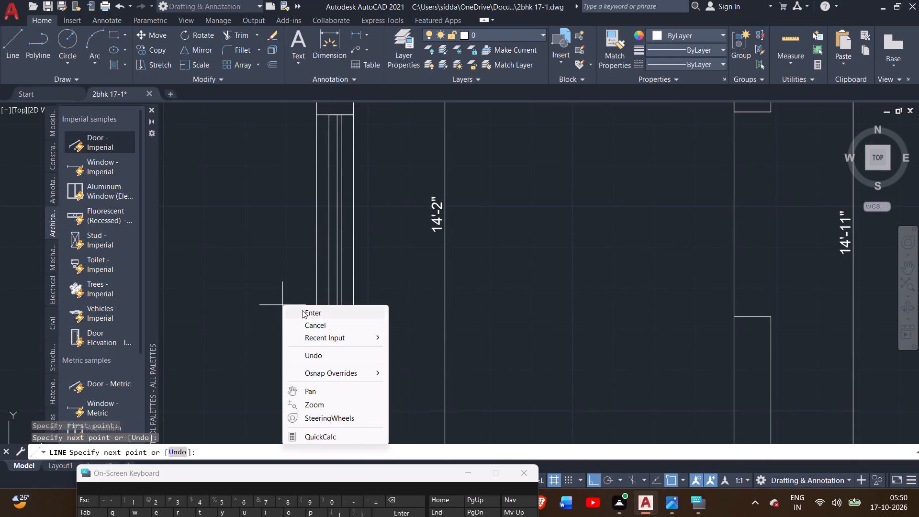
click(302, 310)
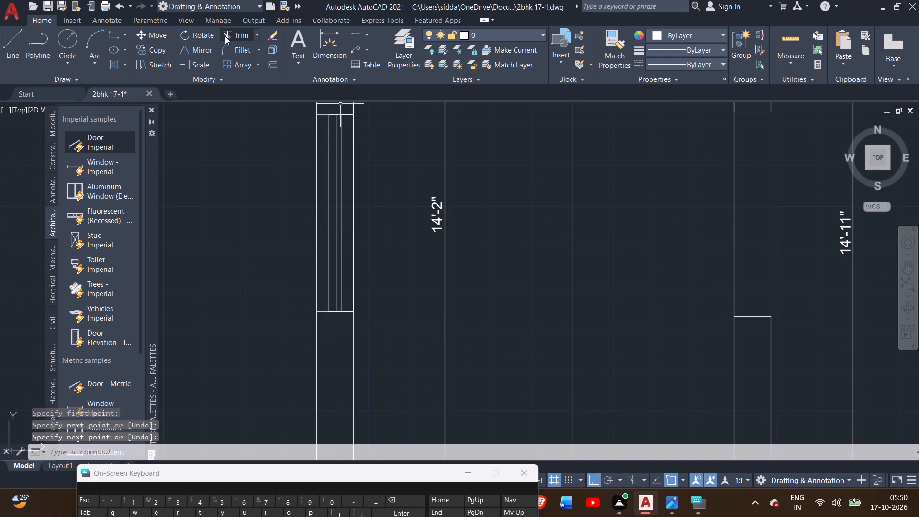
Trim away the old window's three vertical lines between the end lines of this west window.
click(225, 36)
scroll(314, 218, up, 2)
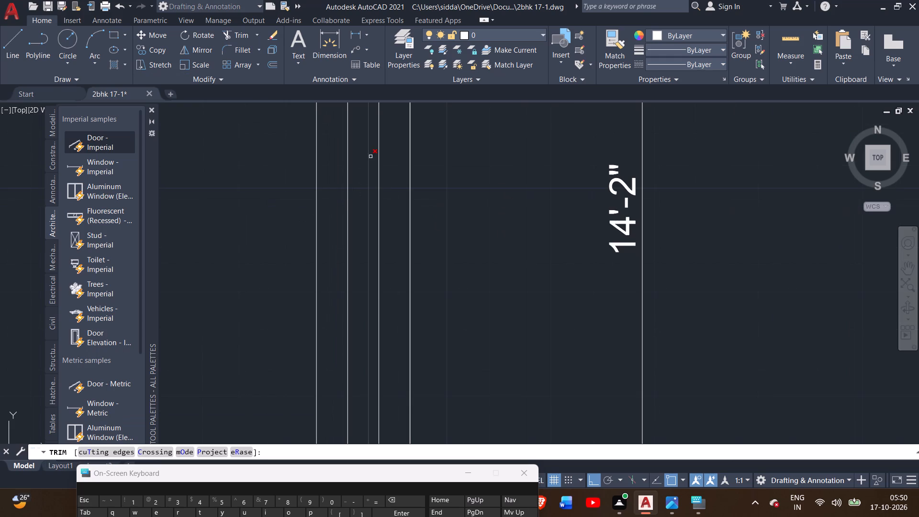
click(380, 149)
scroll(352, 201, down, 2)
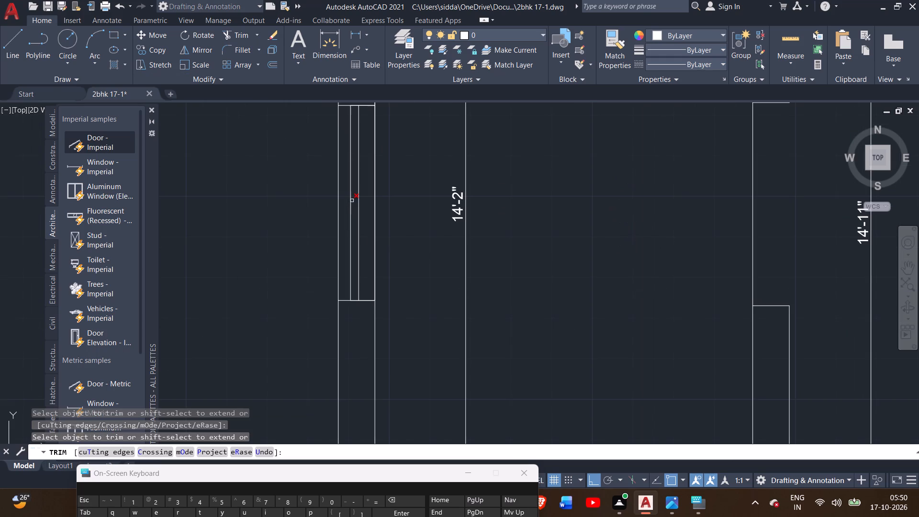
click(352, 201)
click(358, 180)
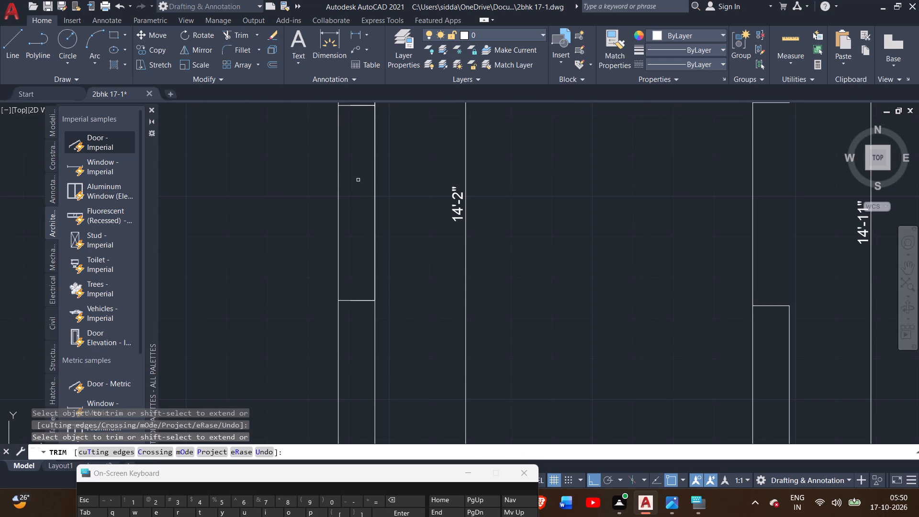
middle_drag(265, 172, 266, 276)
scroll(364, 206, up, 4)
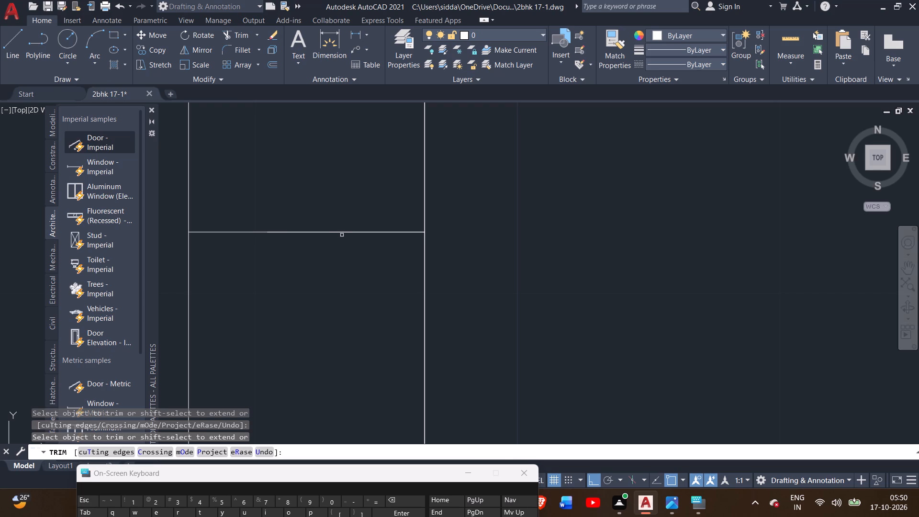
scroll(329, 273, down, 2)
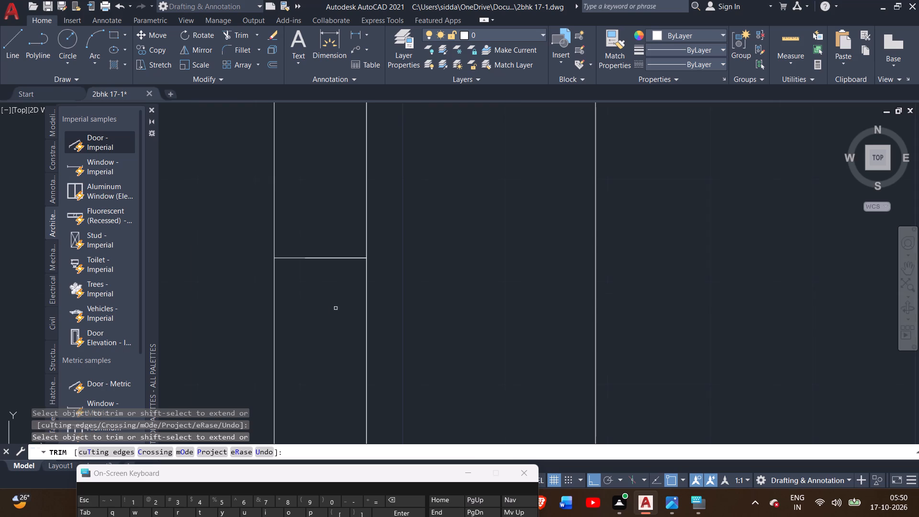
middle_drag(336, 310, 323, 178)
middle_drag(320, 330, 322, 206)
scroll(323, 192, down, 3)
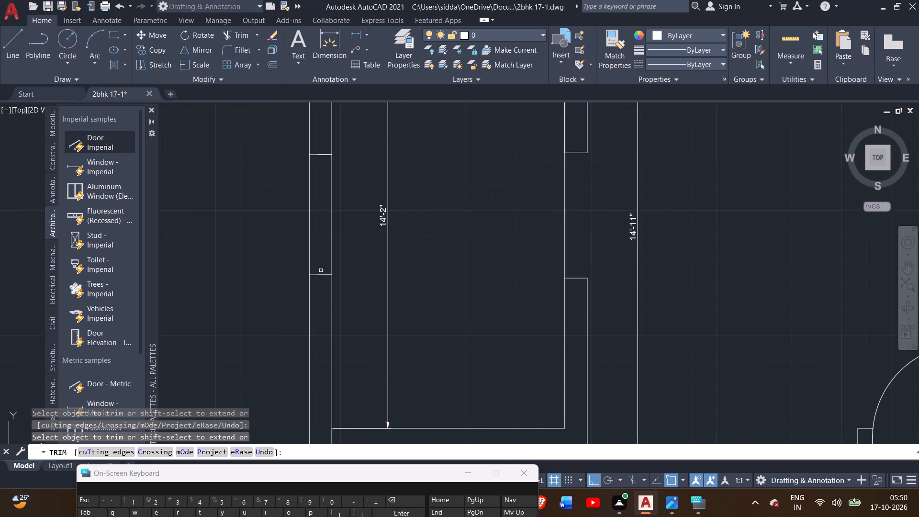
scroll(320, 282, up, 5)
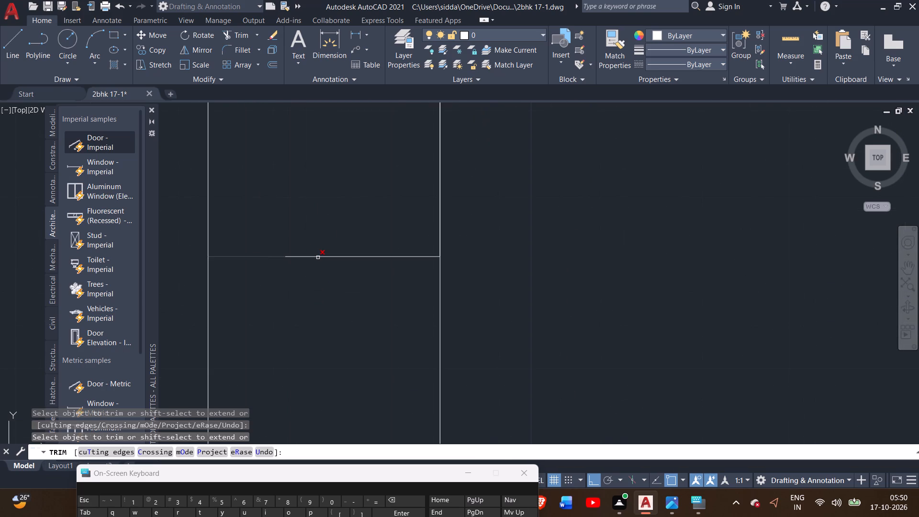
scroll(291, 301, down, 2)
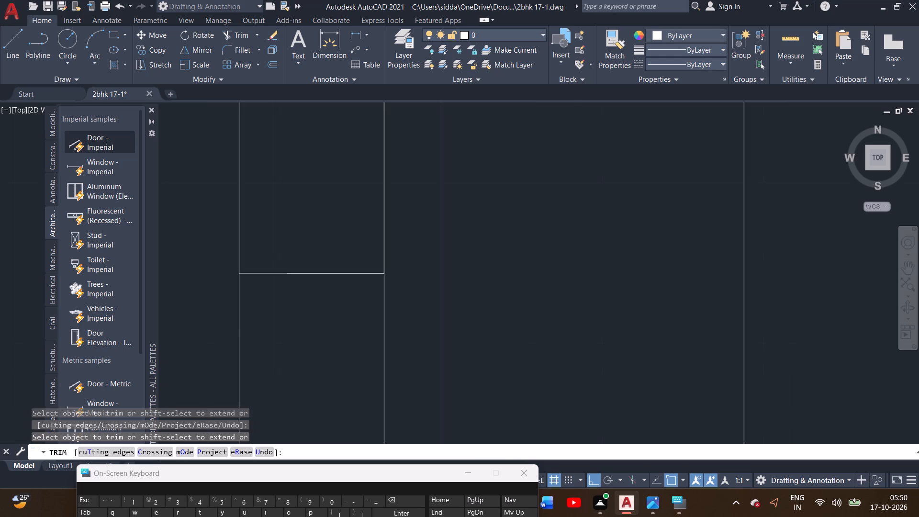
right_click(299, 203)
click(319, 218)
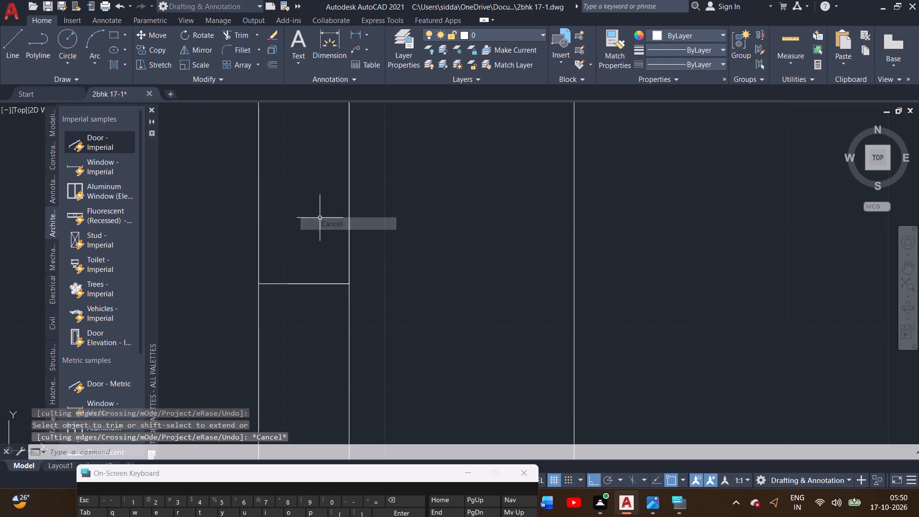
Draw a vertical centre line in this west window, joining the midpoints of its upper and lower end lines.
middle_drag(306, 215, 330, 339)
scroll(330, 339, down, 2)
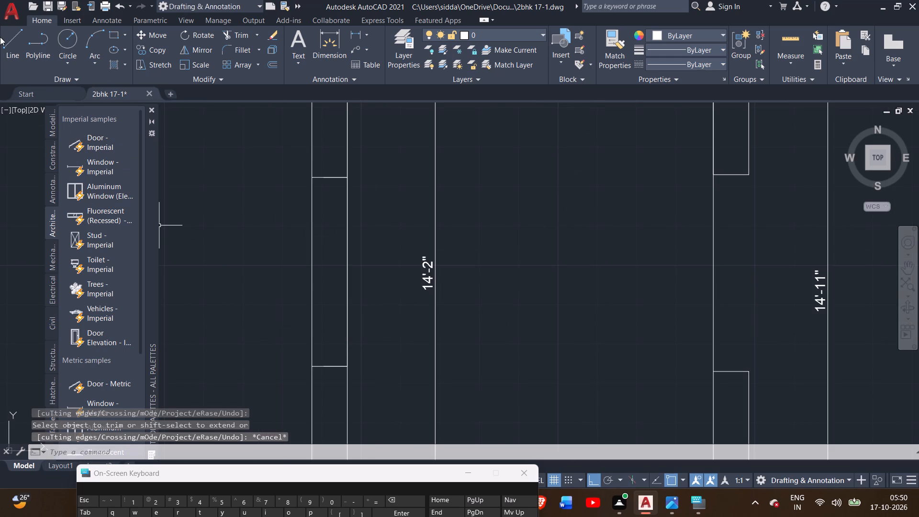
click(11, 53)
scroll(334, 183, up, 2)
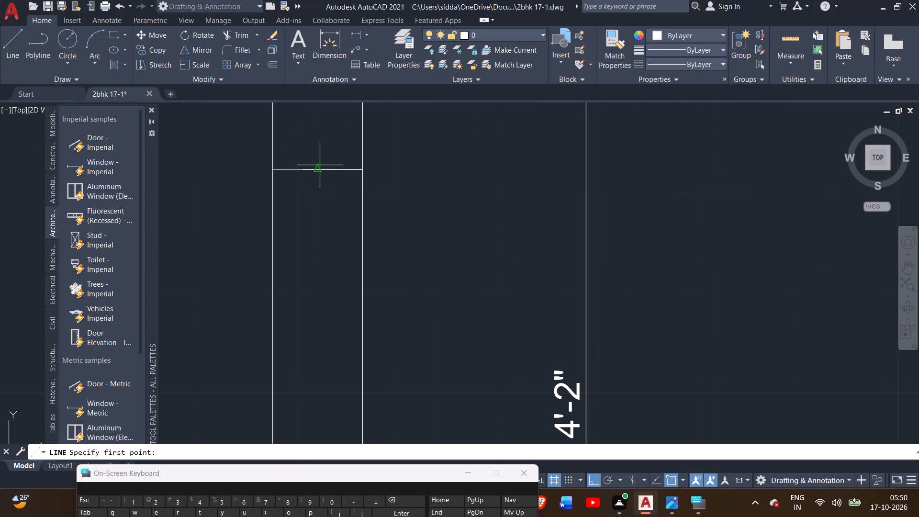
click(319, 169)
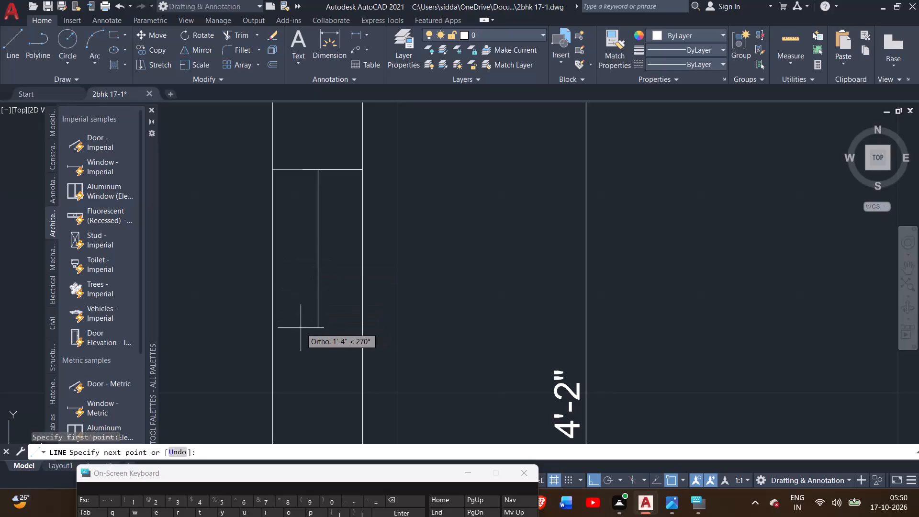
middle_drag(301, 328, 269, 189)
scroll(286, 282, down, 1)
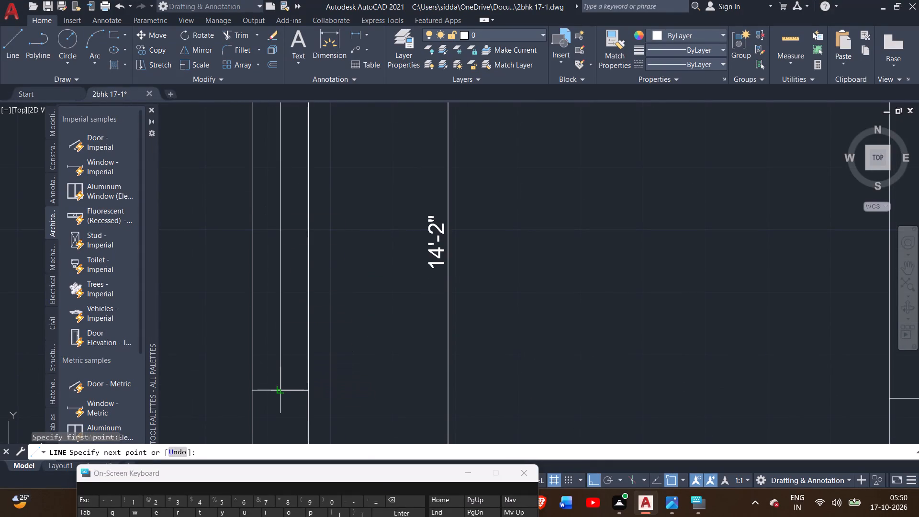
click(281, 392)
right_click(292, 369)
click(312, 238)
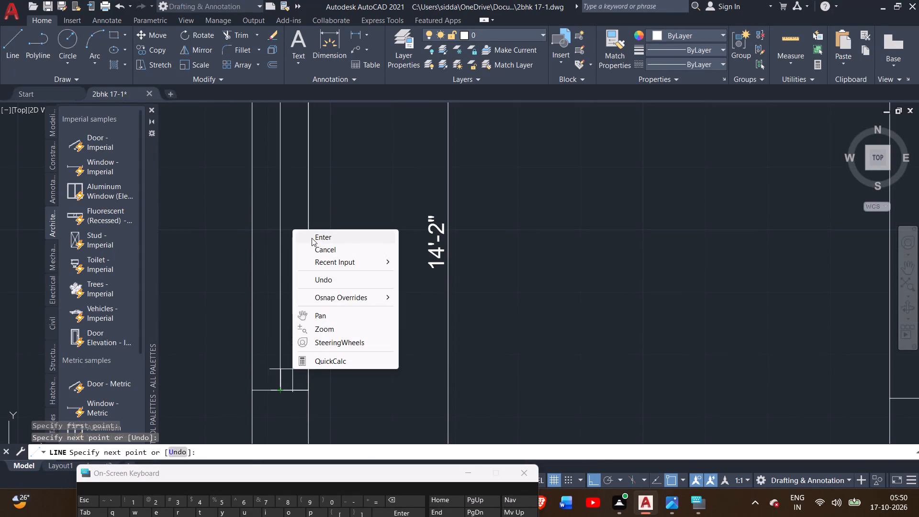
Offset the vertical centre line of the west window beside the 14'-2" dimension by 1" towards the room.
click(279, 253)
scroll(291, 235, up, 1)
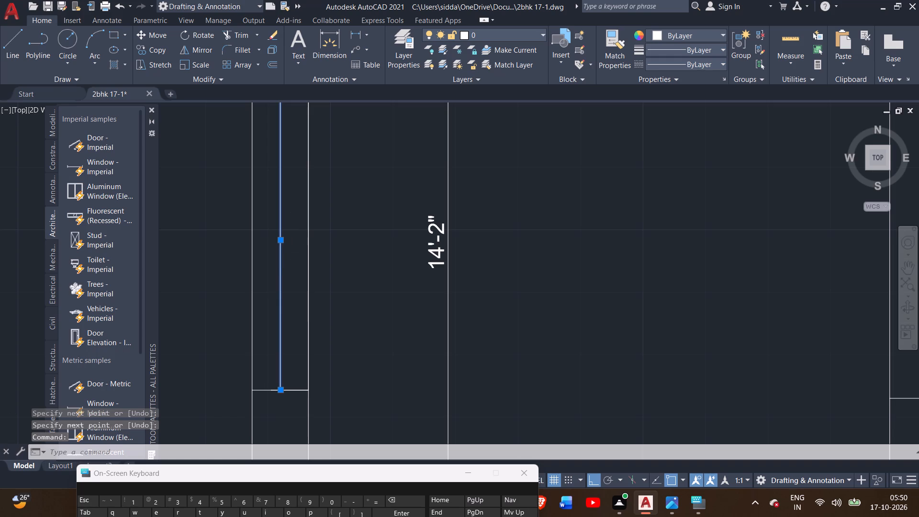
key(0)
text(ff)
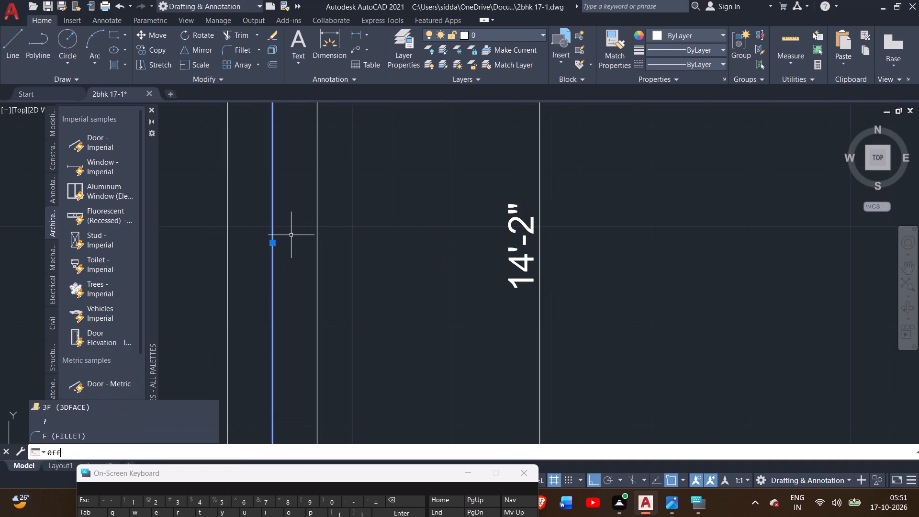
key(Return)
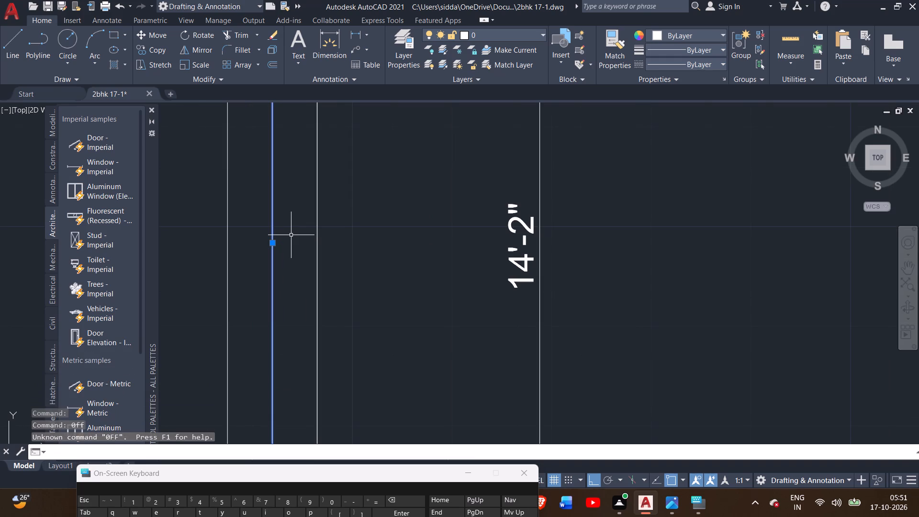
middle_drag(283, 285, 292, 245)
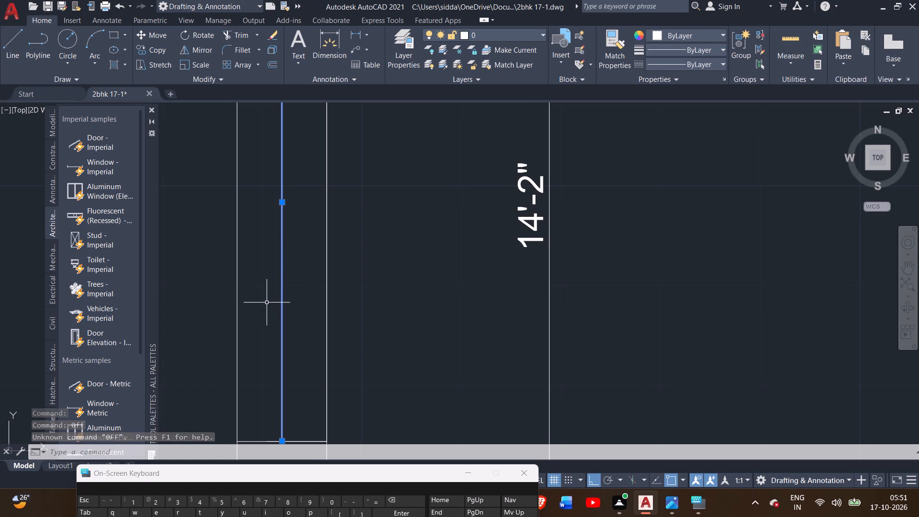
text(off)
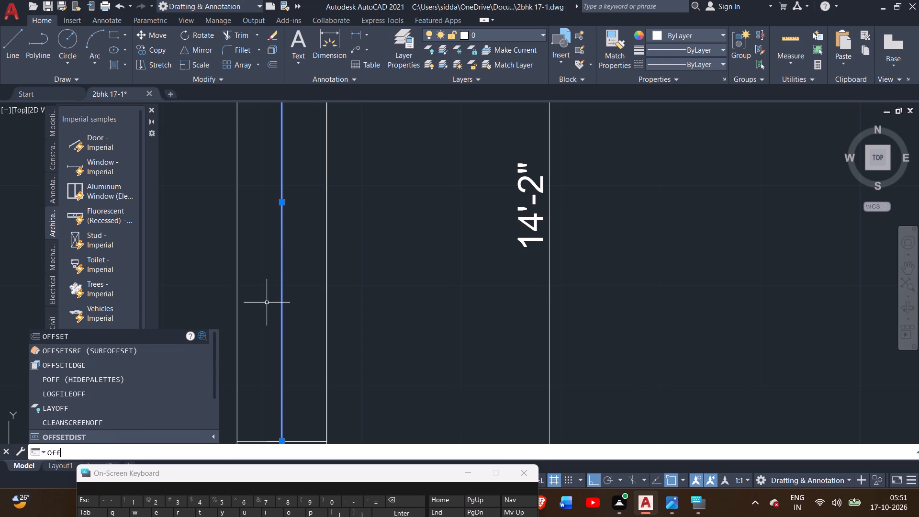
key(Return)
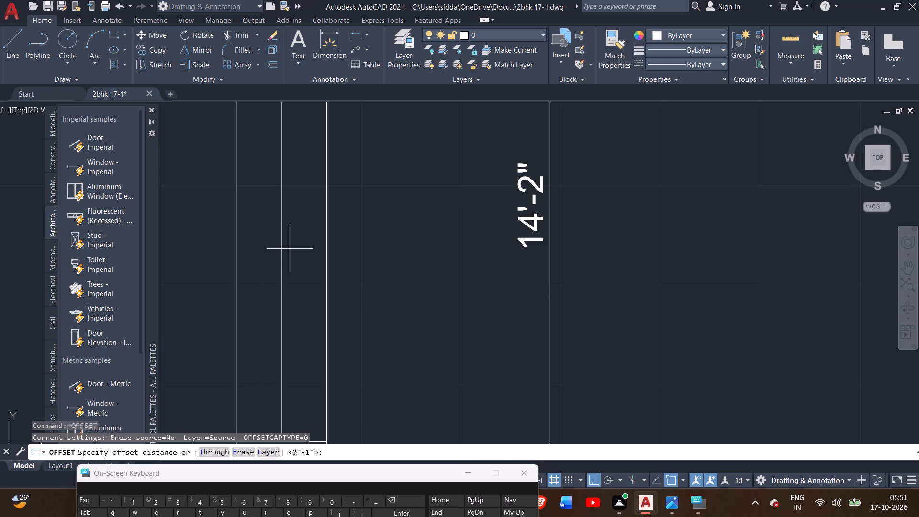
key(1)
key(shift+quotedbl)
key(Return)
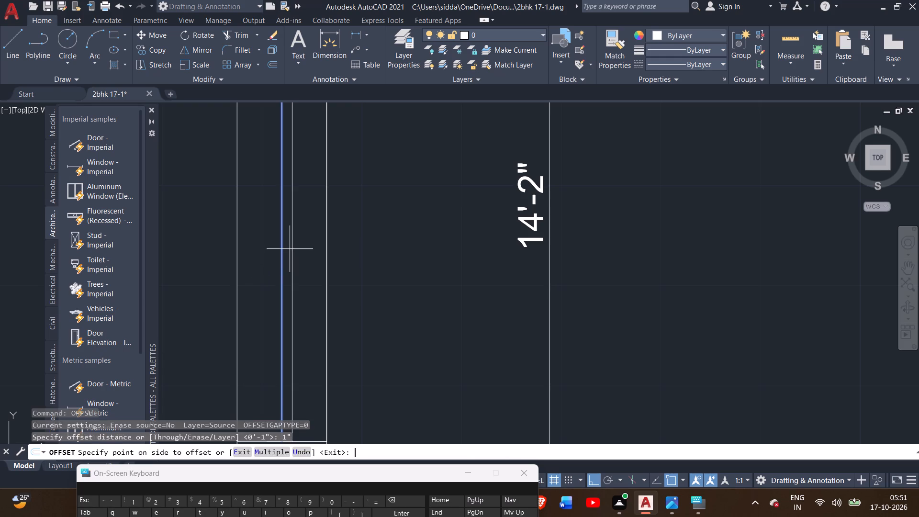
click(294, 267)
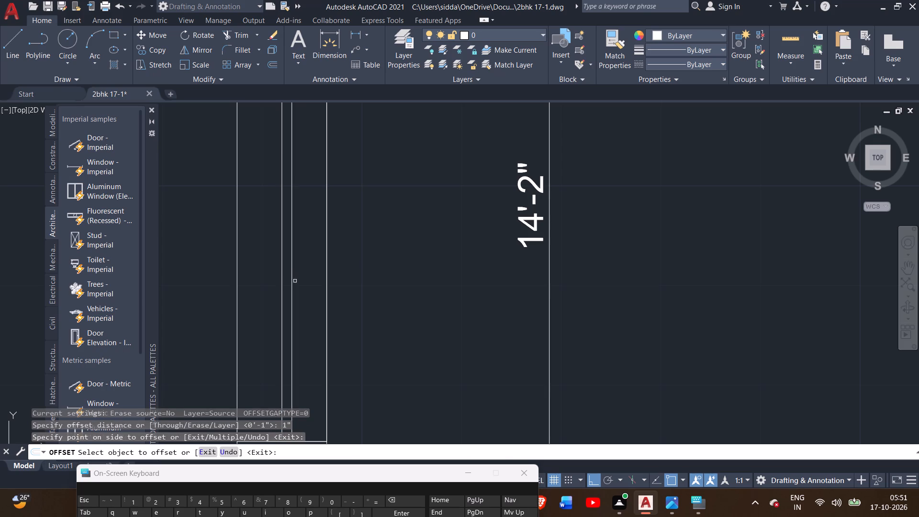
scroll(295, 283, down, 2)
right_click(353, 273)
click(367, 280)
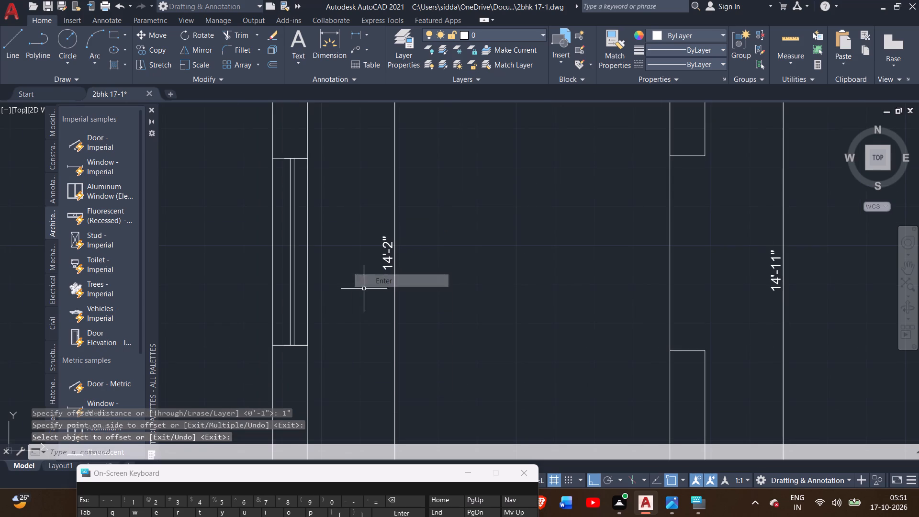
Examine the floor plan from the lower rooms up to the northwest bedroom for windows still missing in the outer walls.
scroll(357, 322, down, 2)
middle_drag(357, 322, 326, 252)
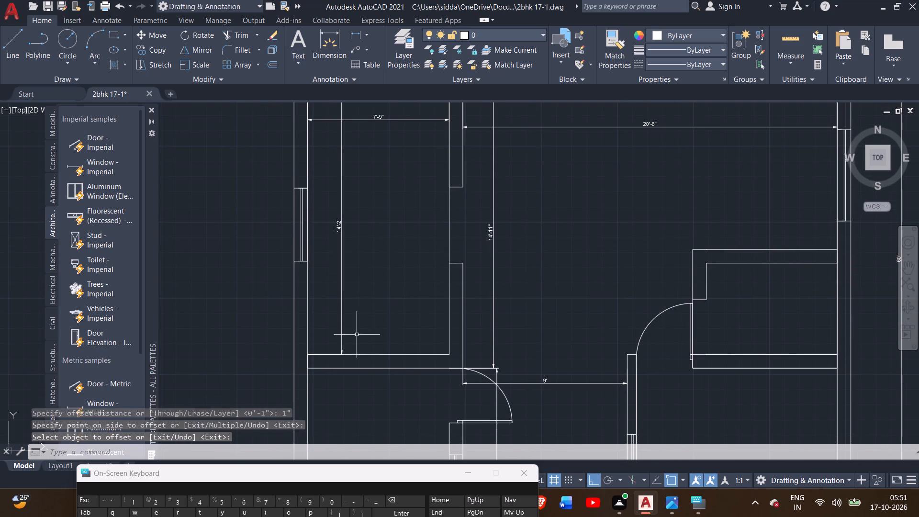
middle_drag(357, 335, 354, 237)
scroll(360, 286, down, 2)
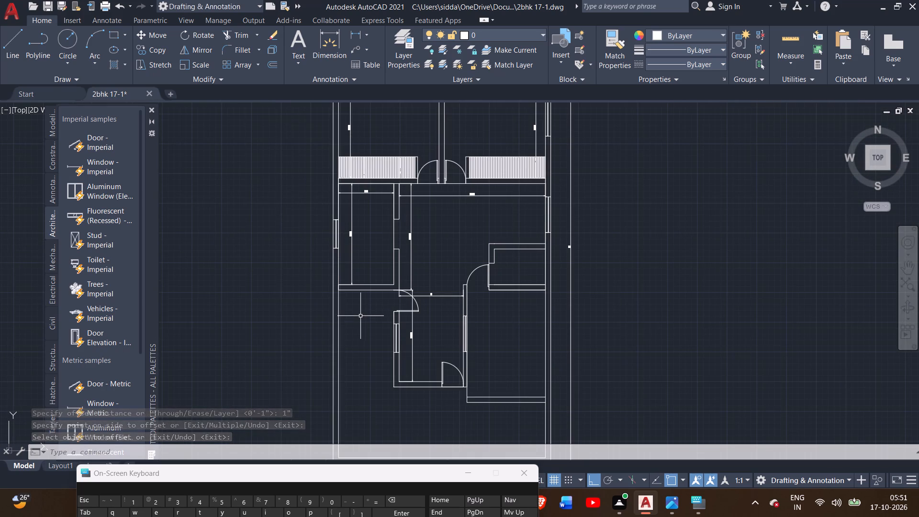
middle_drag(360, 316, 363, 245)
middle_drag(350, 273, 384, 401)
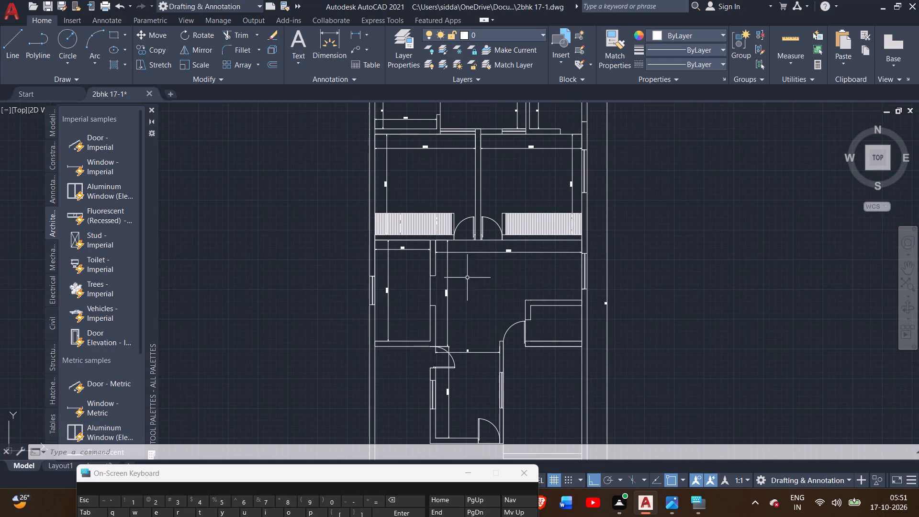
scroll(502, 274, up, 1)
scroll(649, 258, up, 1)
scroll(650, 268, down, 2)
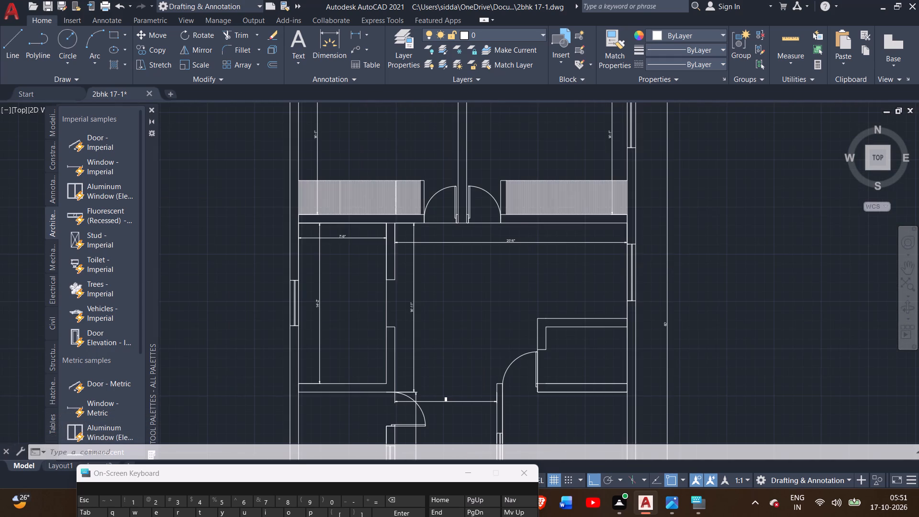
middle_drag(490, 193, 515, 298)
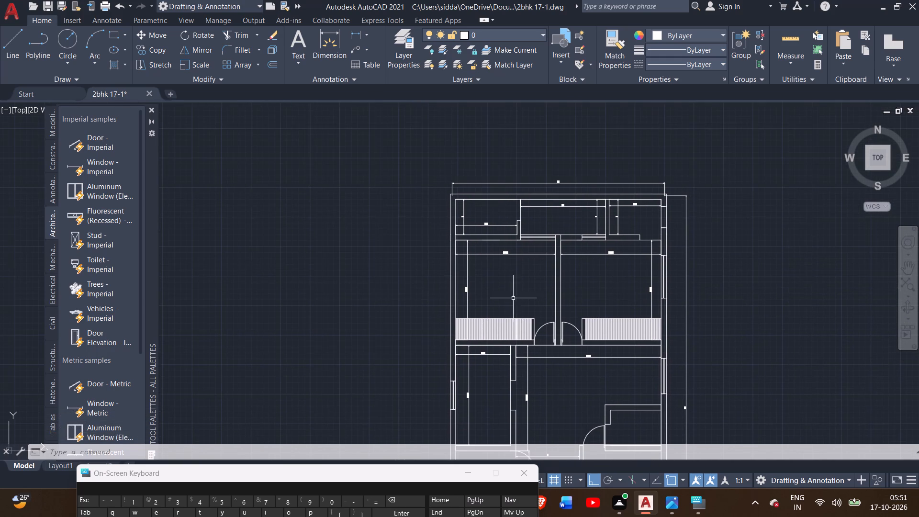
scroll(444, 309, up, 2)
middle_drag(411, 277, 417, 363)
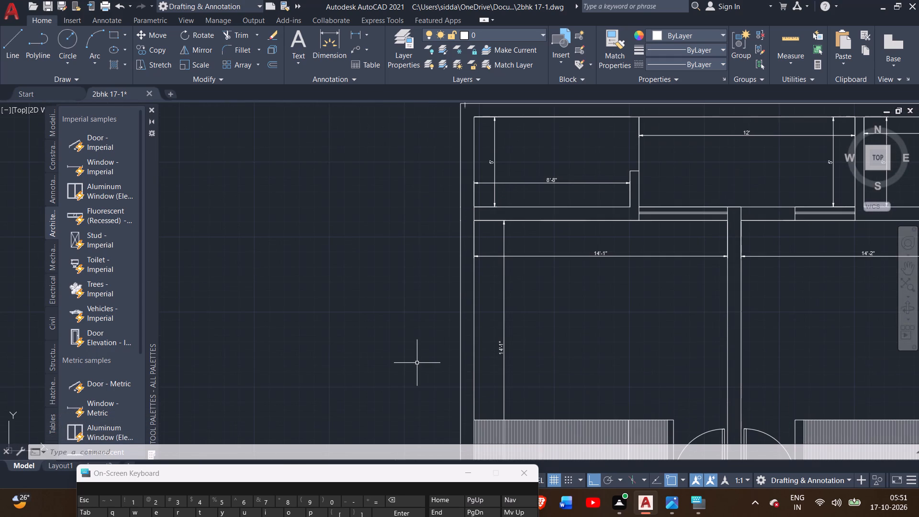
Draw a 5' long window outline in the northwest bedroom's west wall, running from its upper inner corner down and across the wall thickness.
double_click(11, 47)
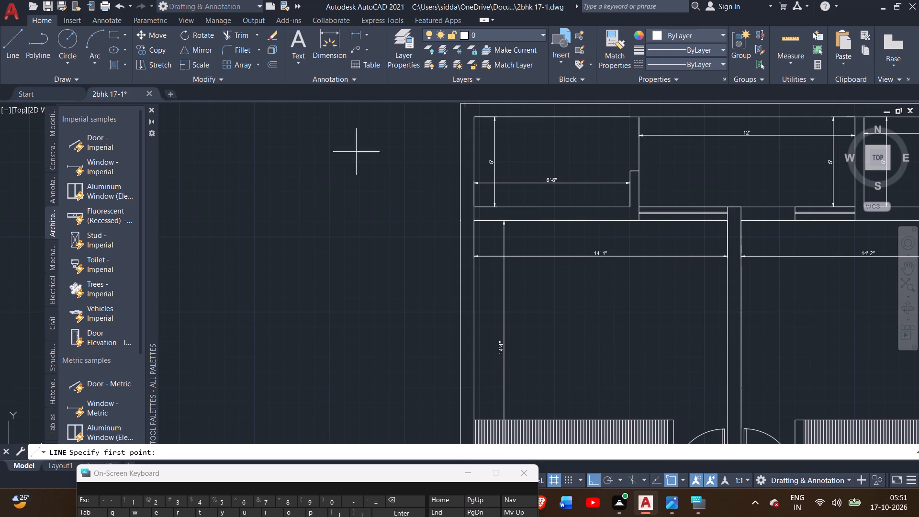
click(473, 223)
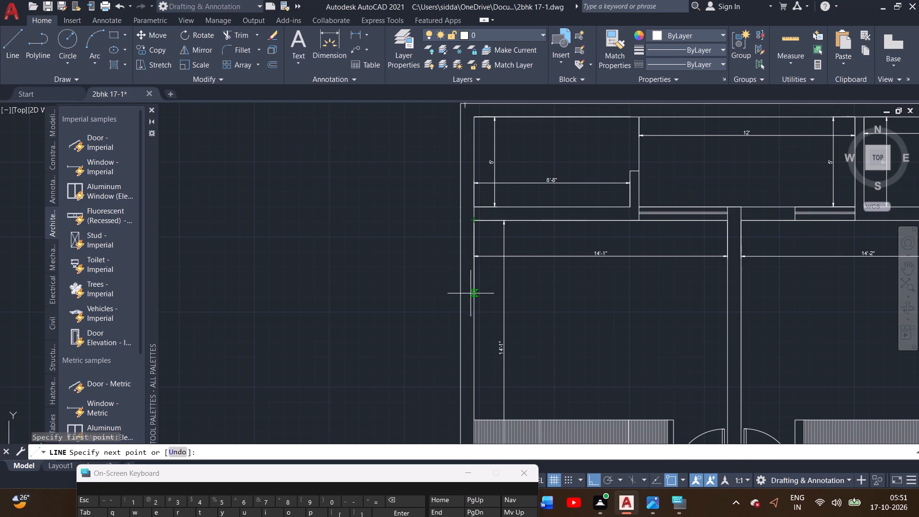
click(474, 280)
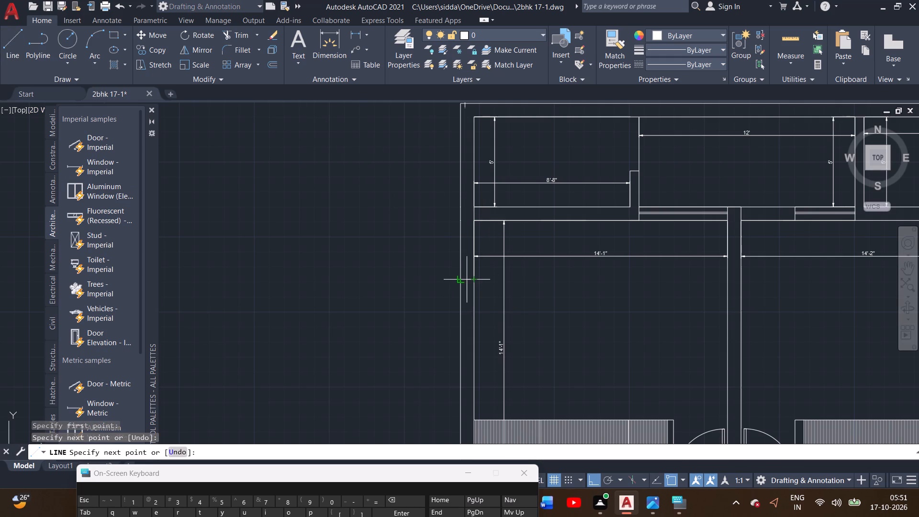
click(459, 281)
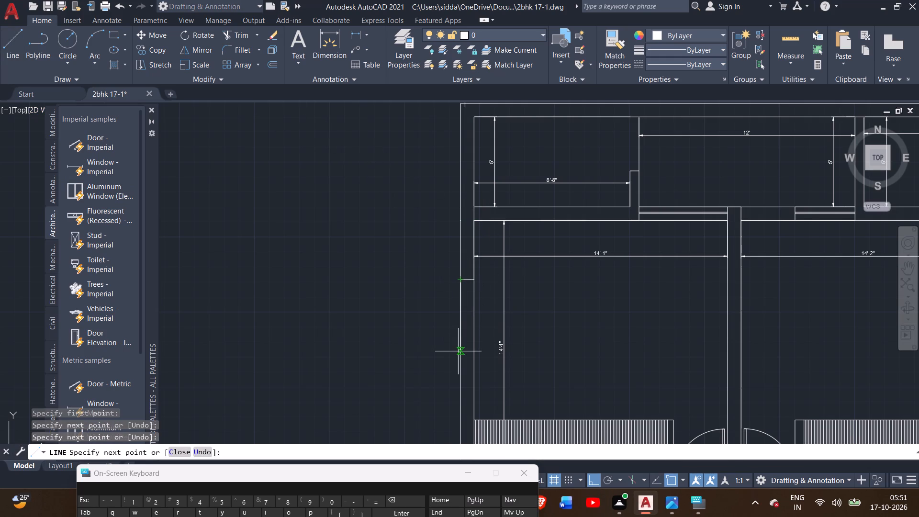
middle_drag(458, 351, 436, 303)
scroll(436, 300, up, 1)
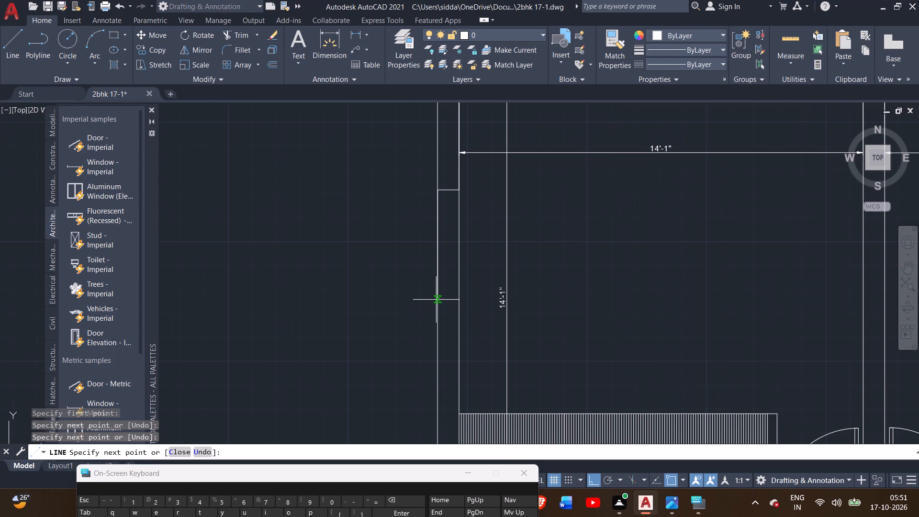
key(5)
key(apostrophe)
key(Return)
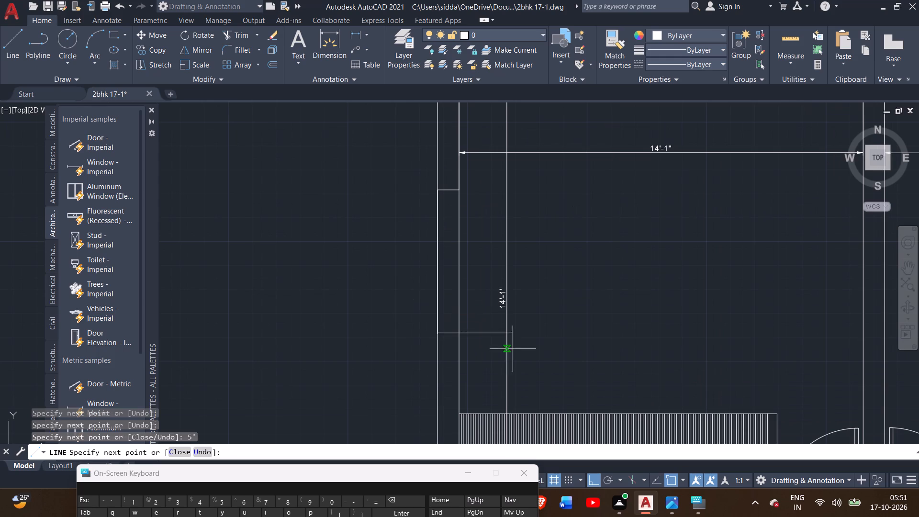
scroll(434, 323, up, 3)
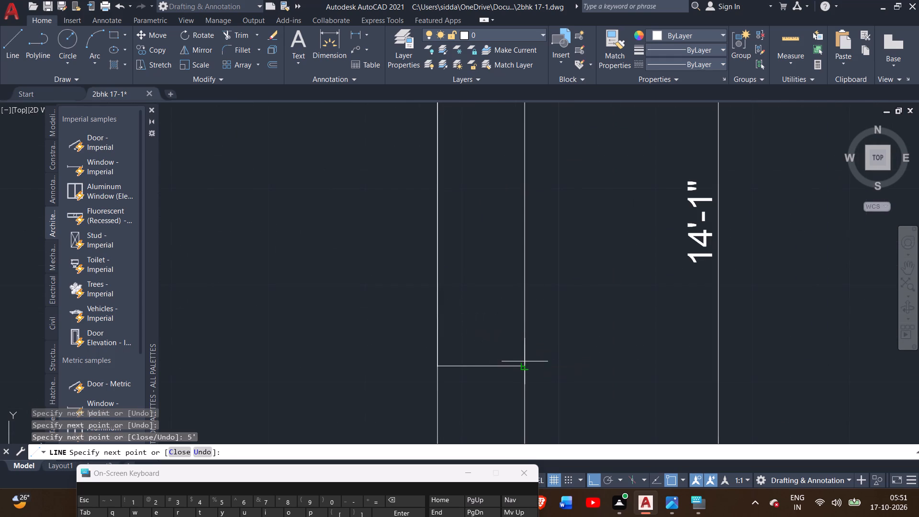
click(527, 365)
right_click(527, 365)
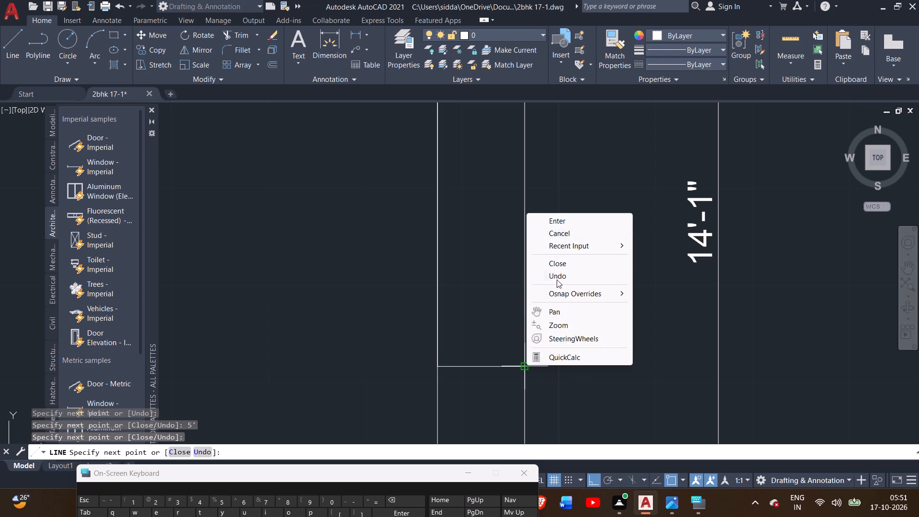
click(547, 221)
Draw a vertical centre line in the northwest bedroom's west window, joining the midpoints of its upper and lower end lines.
scroll(547, 284, down, 2)
middle_drag(546, 282, 518, 406)
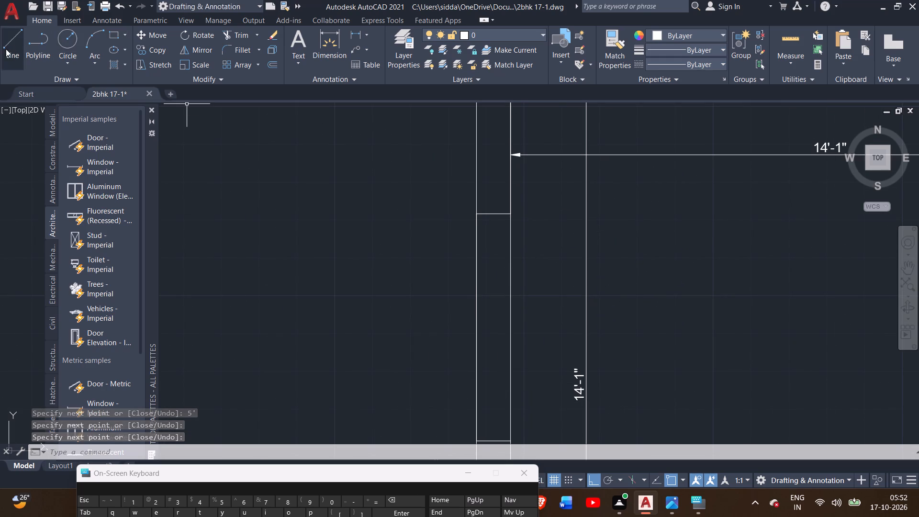
double_click(9, 45)
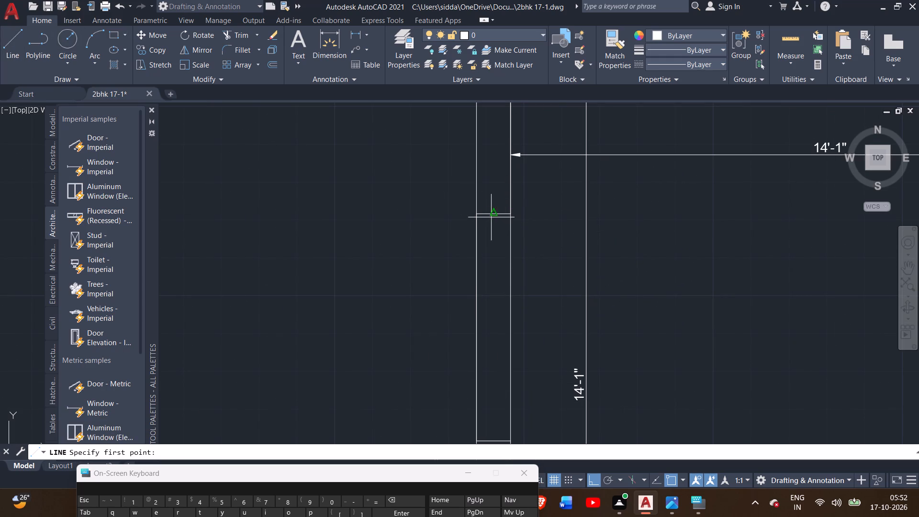
click(491, 216)
middle_drag(488, 342, 458, 204)
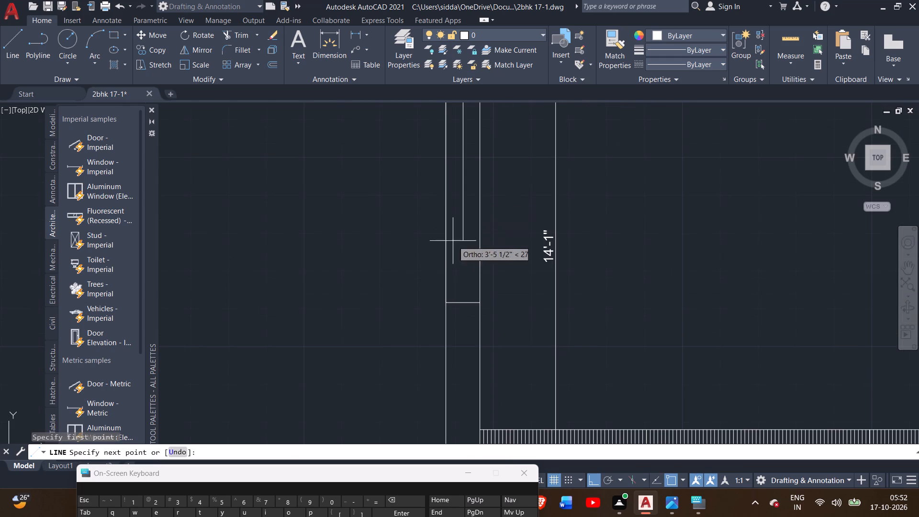
double_click(464, 305)
right_click(467, 281)
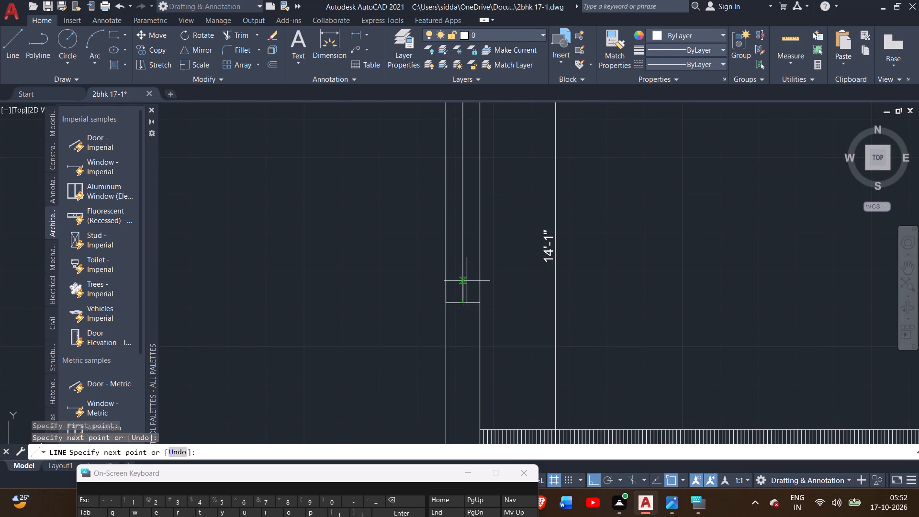
click(489, 287)
Offset the vertical centre line of the northwest bedroom's west window by 1" towards the outside of the wall.
middle_drag(508, 256, 510, 329)
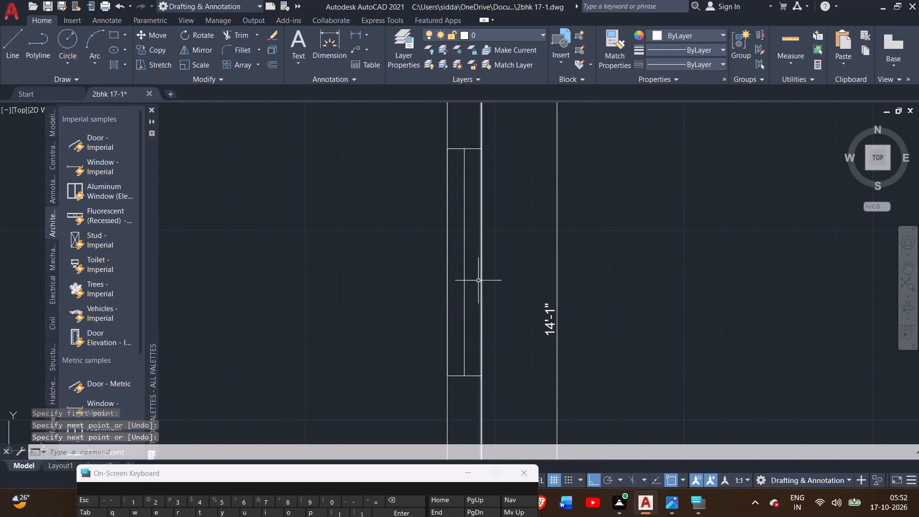
scroll(470, 275, up, 3)
click(439, 239)
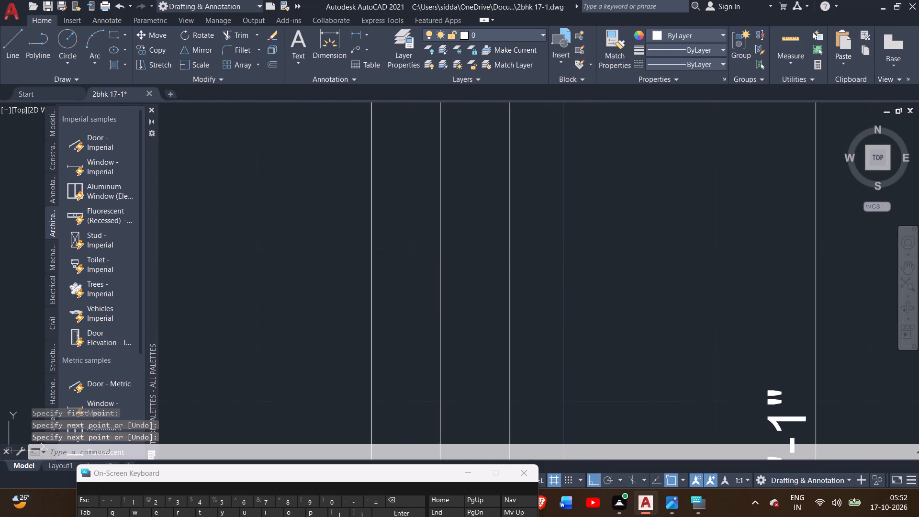
text(off)
key(Return)
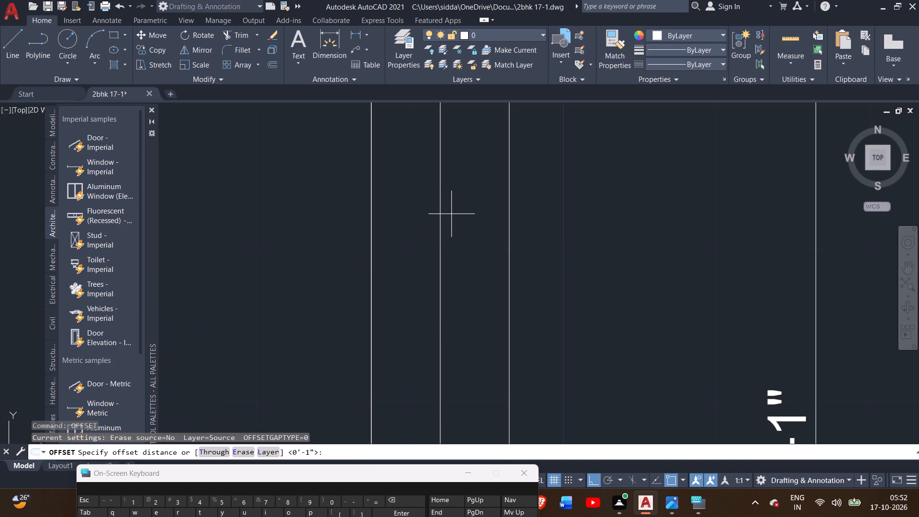
key(1)
key(shift+quotedbl)
key(Return)
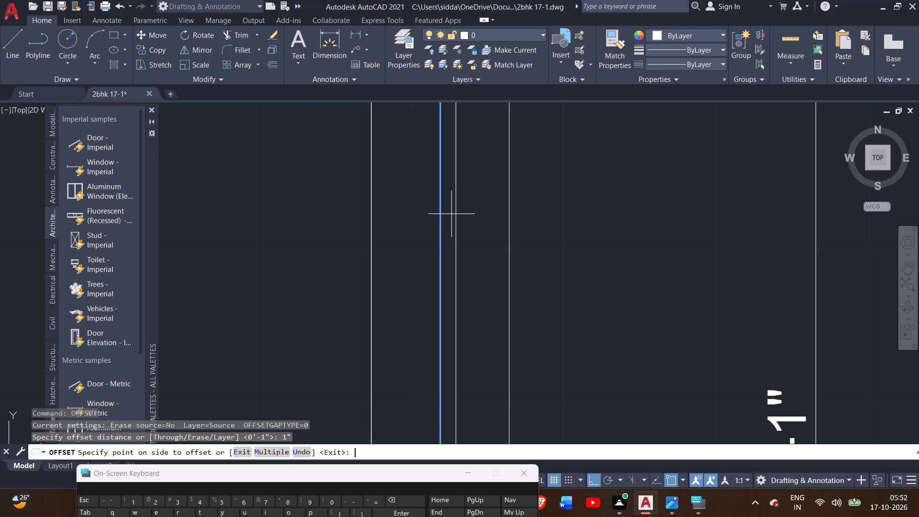
double_click(392, 271)
scroll(418, 275, down, 3)
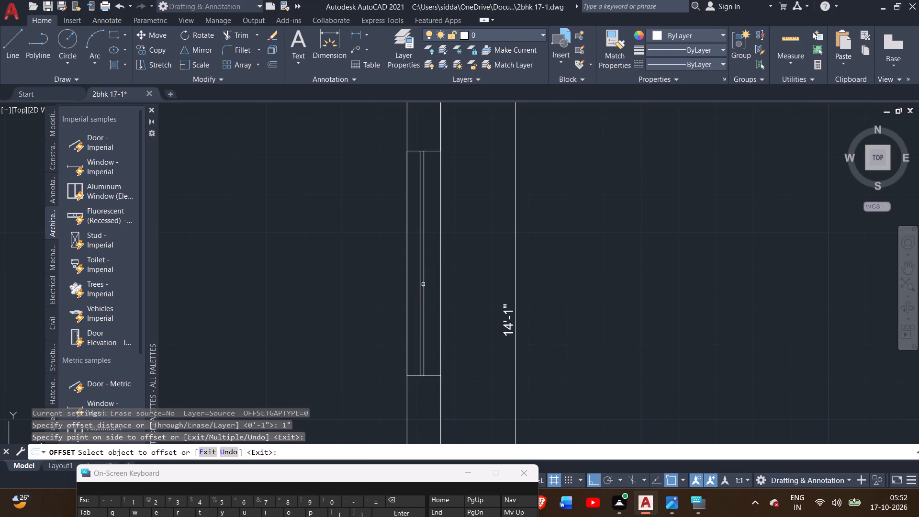
scroll(435, 335, down, 3)
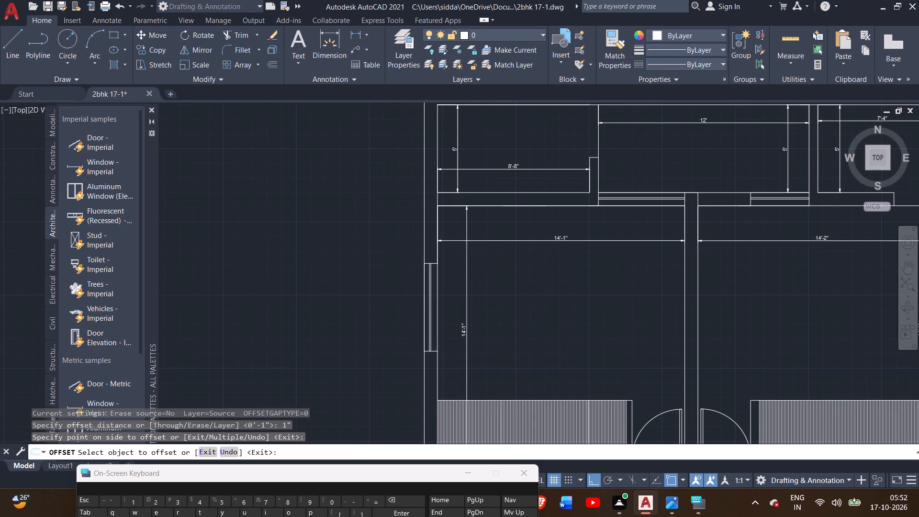
scroll(435, 335, up, 3)
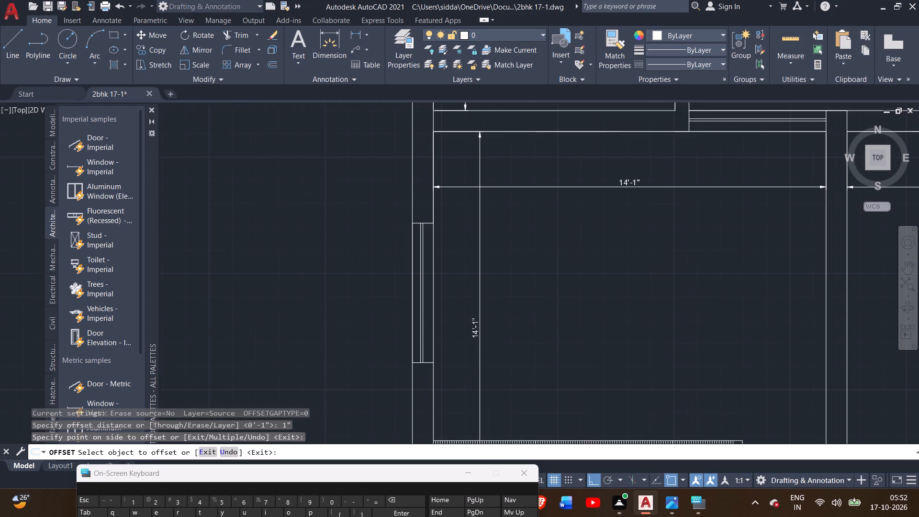
right_click(463, 294)
right_click(463, 294)
click(485, 303)
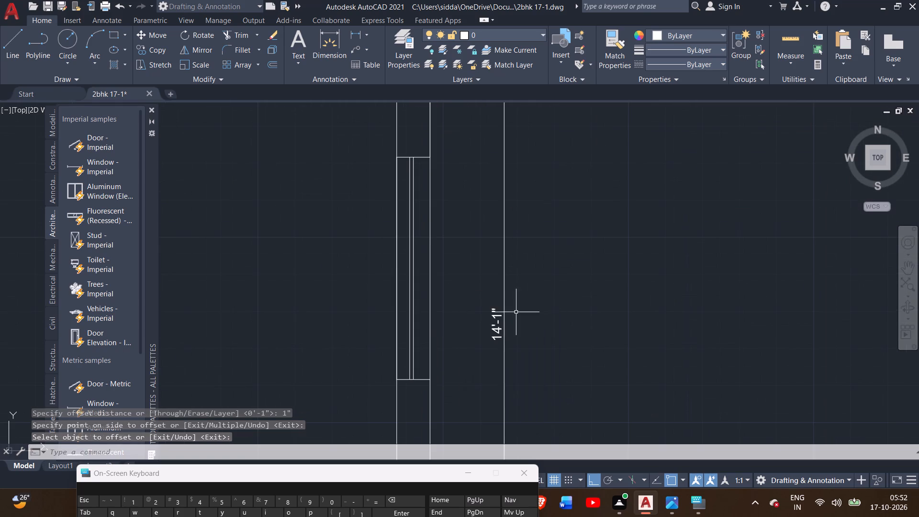
Examine the outer walls from the lower rooms up to the rear store and toilet for windows still missing.
scroll(527, 335, down, 3)
middle_drag(527, 335, 411, 215)
middle_drag(555, 360, 499, 263)
scroll(335, 274, up, 3)
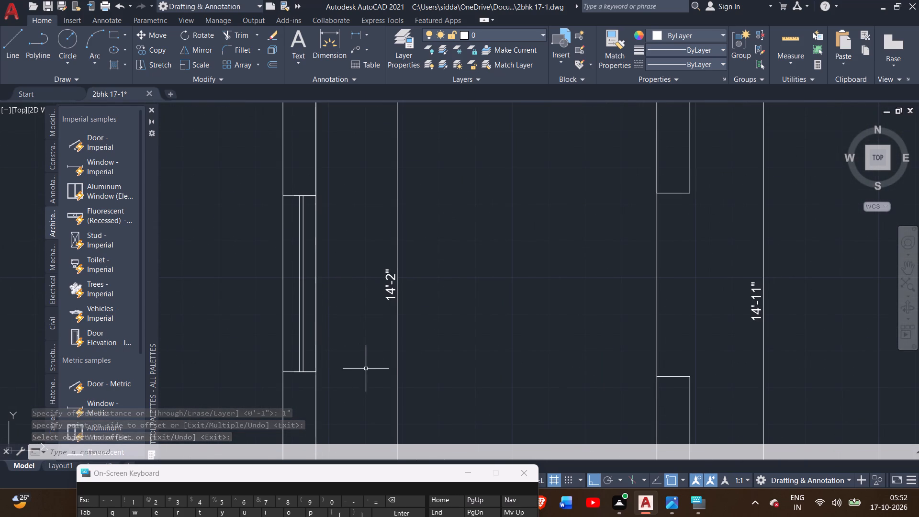
scroll(417, 342, down, 2)
middle_drag(617, 364, 545, 250)
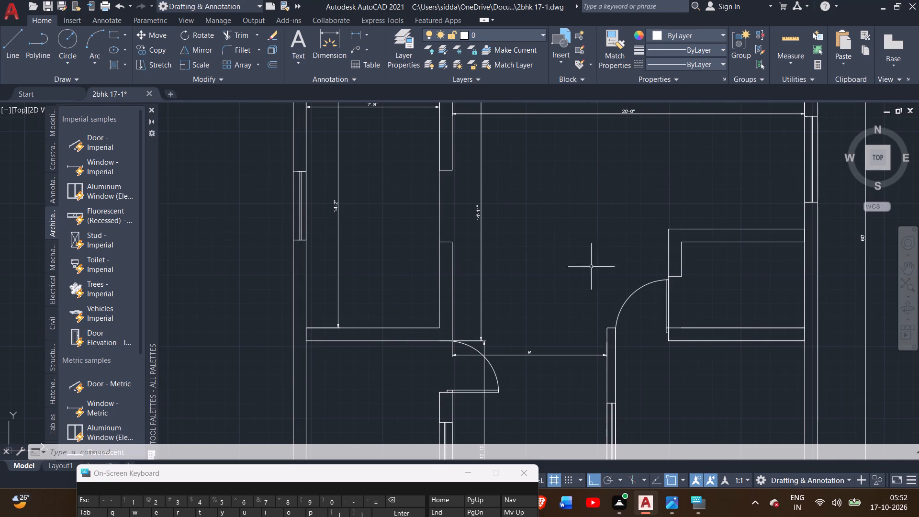
scroll(808, 196, up, 2)
scroll(825, 246, down, 4)
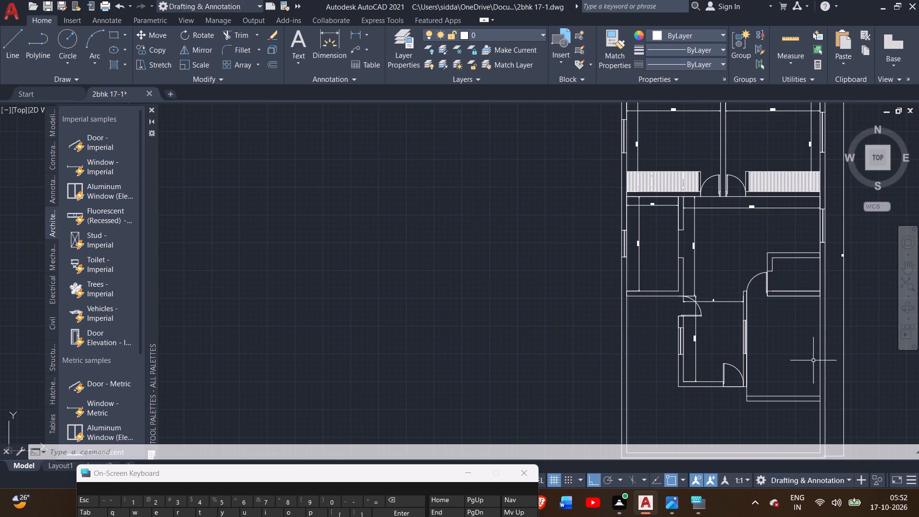
middle_drag(805, 360, 771, 302)
scroll(604, 270, up, 1)
middle_drag(612, 284, 612, 306)
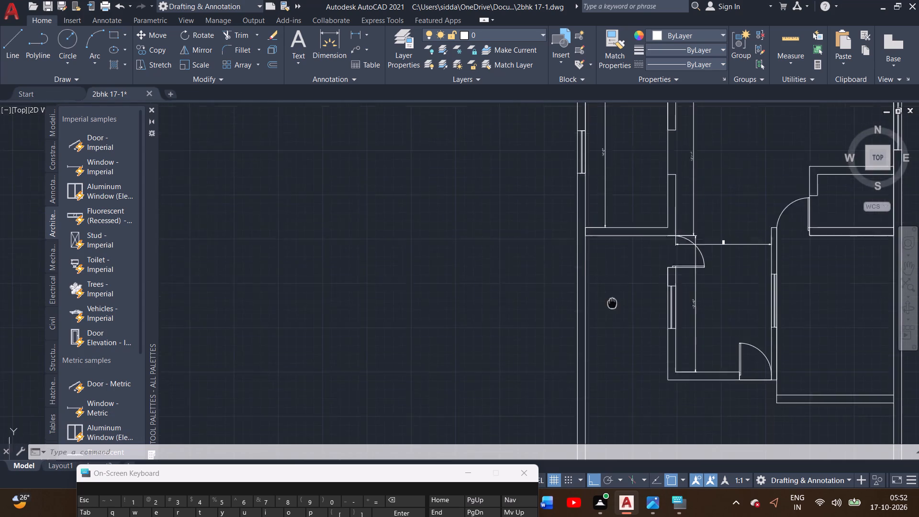
middle_drag(612, 306, 615, 419)
scroll(577, 273, up, 3)
middle_drag(558, 266, 515, 416)
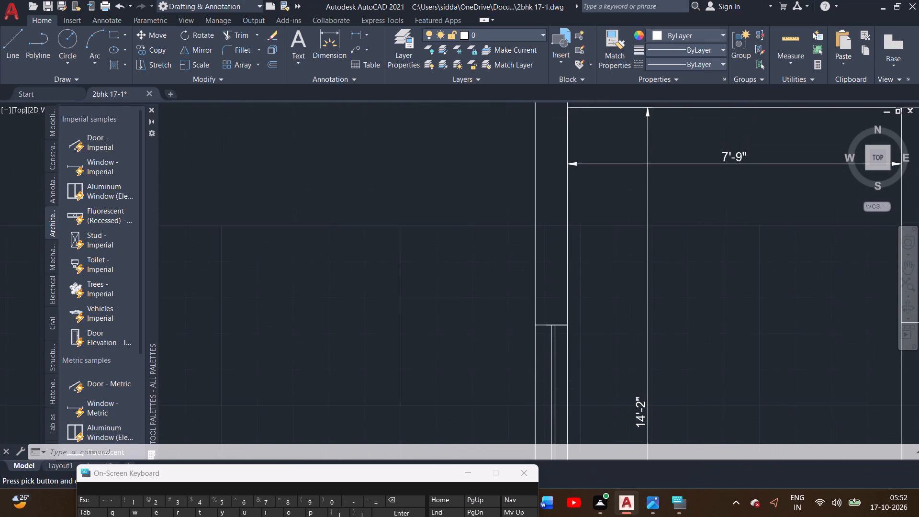
middle_drag(473, 320, 459, 409)
scroll(458, 409, down, 2)
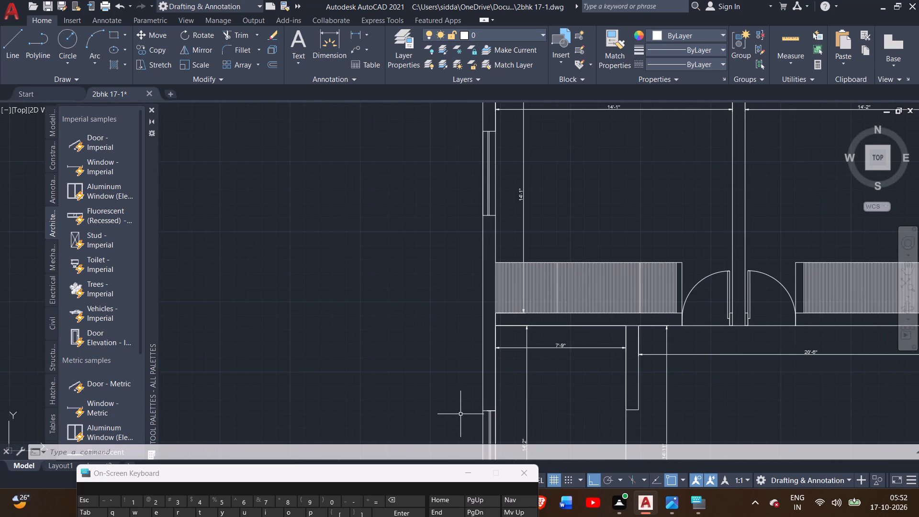
scroll(460, 414, down, 2)
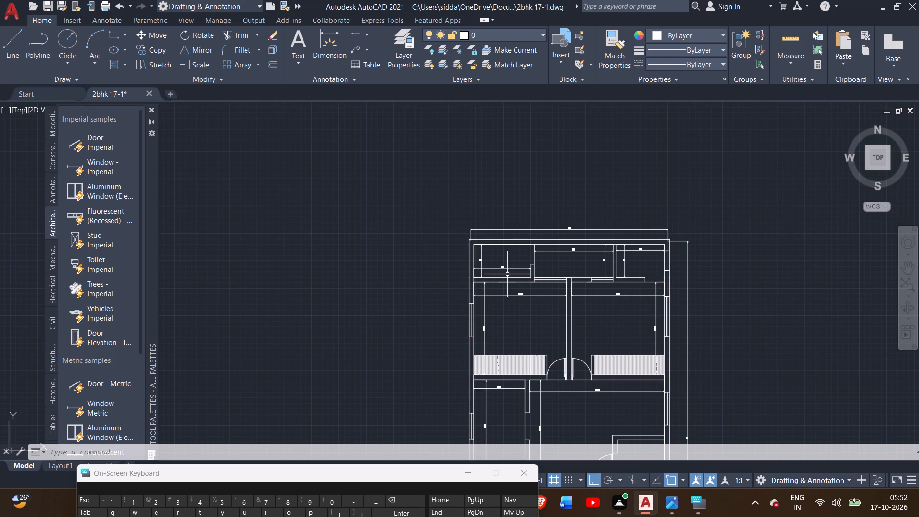
scroll(579, 233, up, 2)
scroll(567, 311, up, 1)
middle_drag(567, 308, 533, 276)
scroll(554, 276, down, 1)
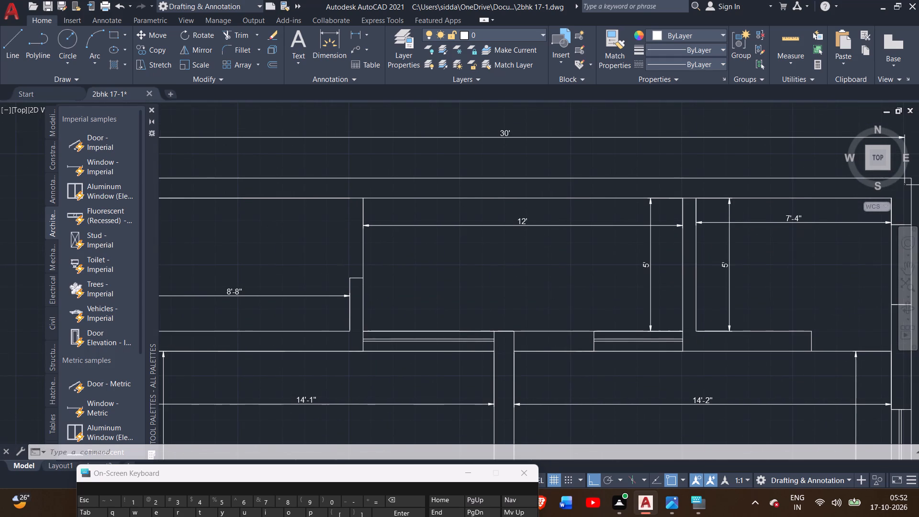
Compare the drawing's window positions with the reference image CADD PLAN 17 -1.jpg in Photos.
click(678, 504)
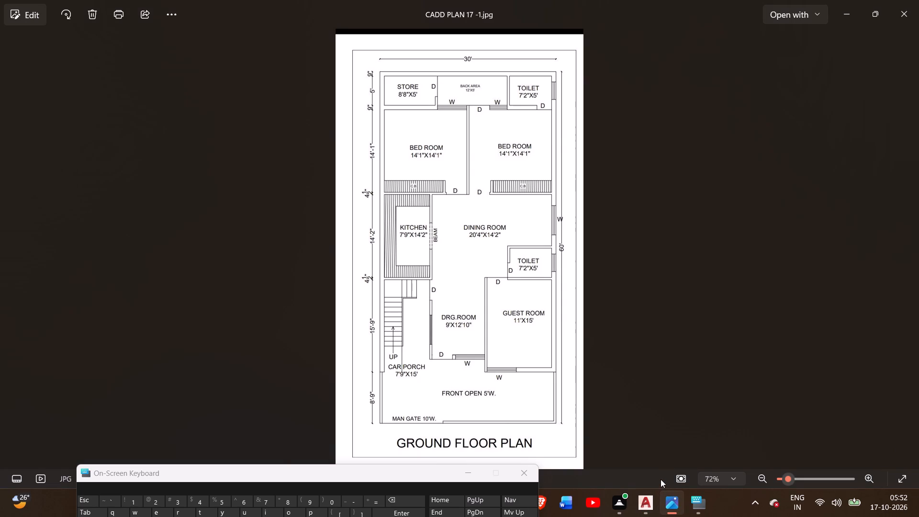
click(636, 498)
scroll(599, 403, down, 2)
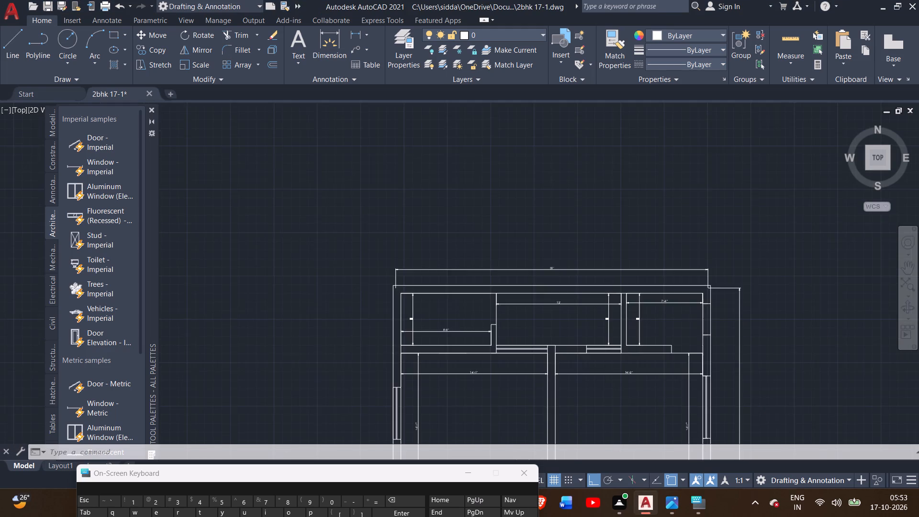
middle_drag(599, 403, 531, 222)
middle_drag(636, 367, 584, 242)
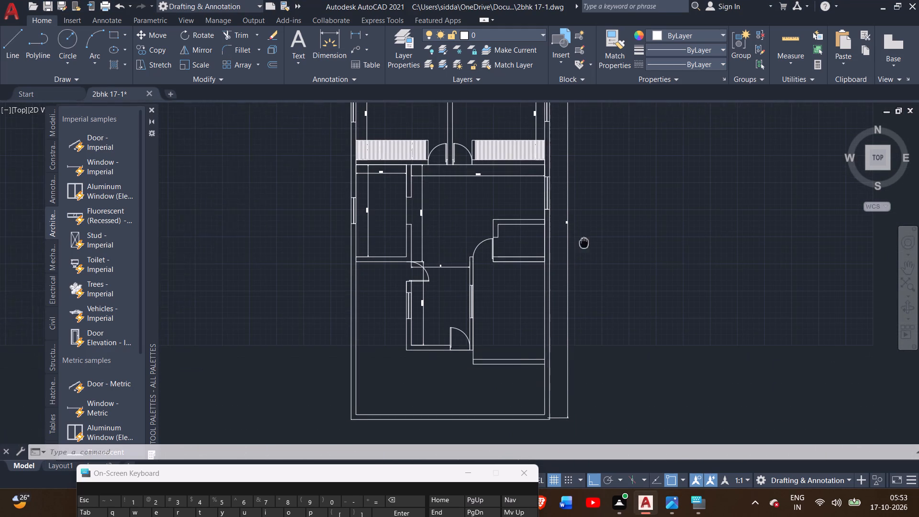
middle_drag(584, 242, 584, 242)
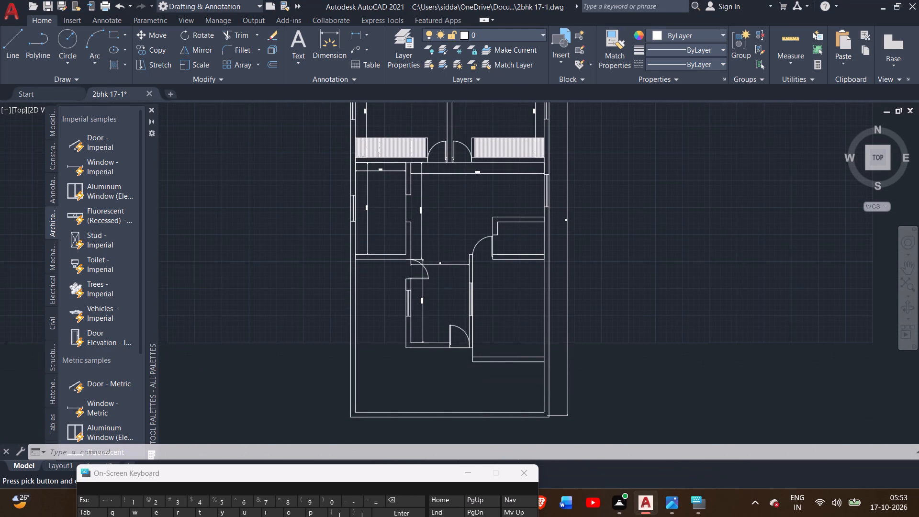
middle_drag(583, 260, 585, 232)
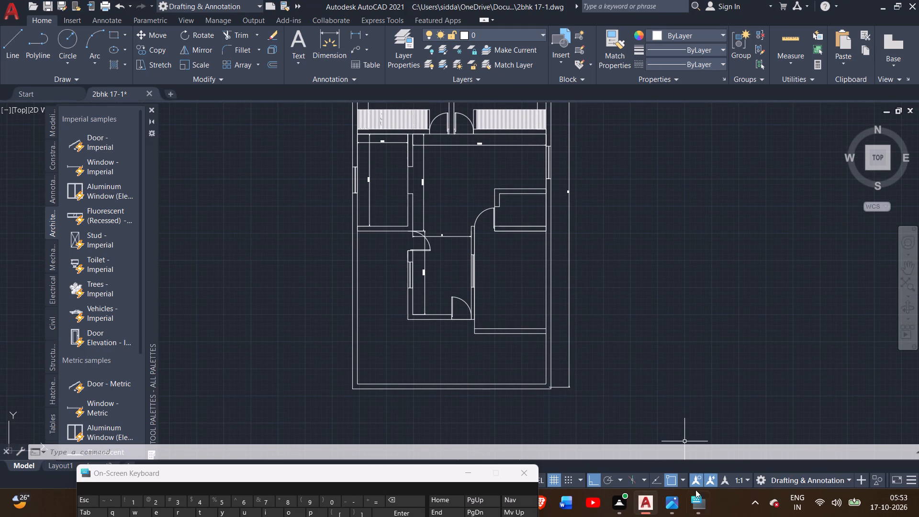
click(673, 506)
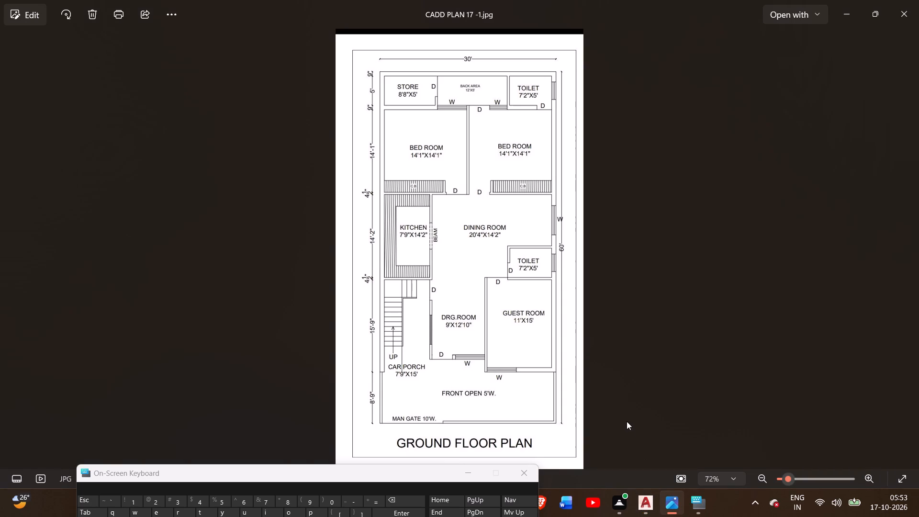
click(638, 506)
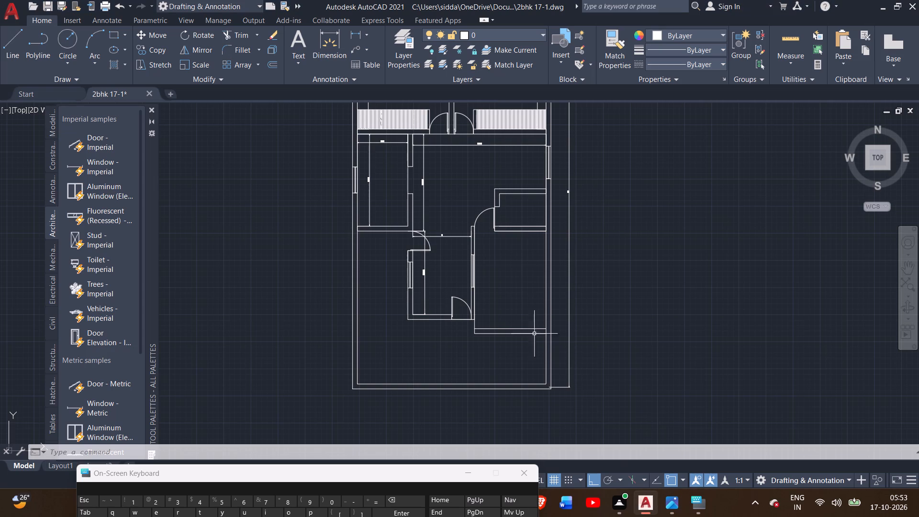
Draw a 3' long window outline across the east wall beside the toilet off the dining room, starting below the toilet's upper inner corner.
click(1, 51)
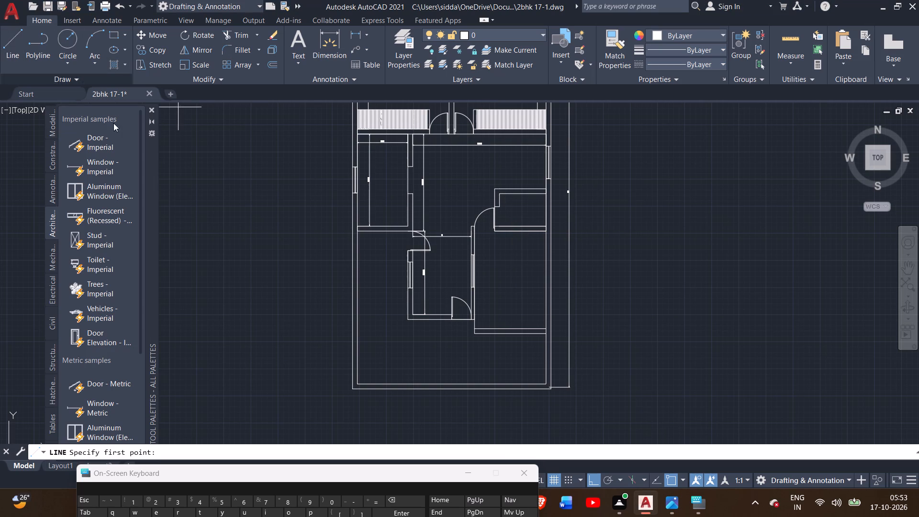
scroll(537, 174, up, 2)
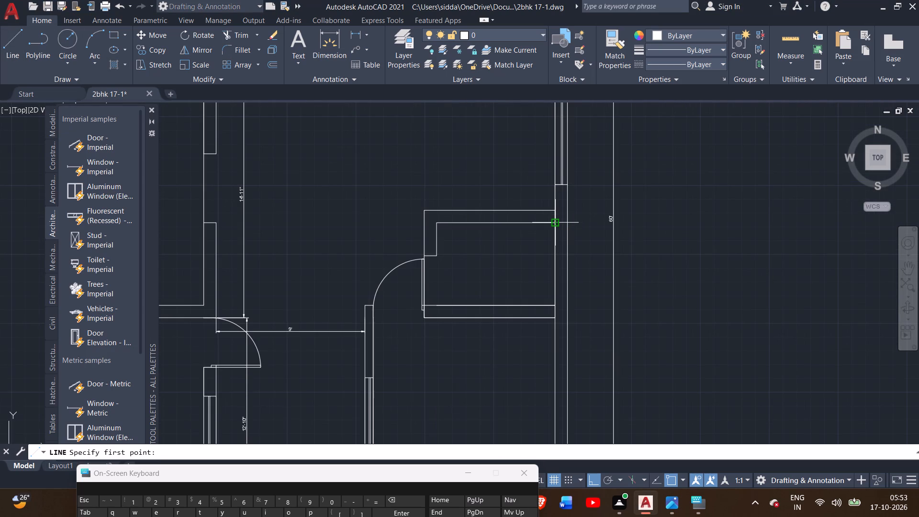
click(555, 223)
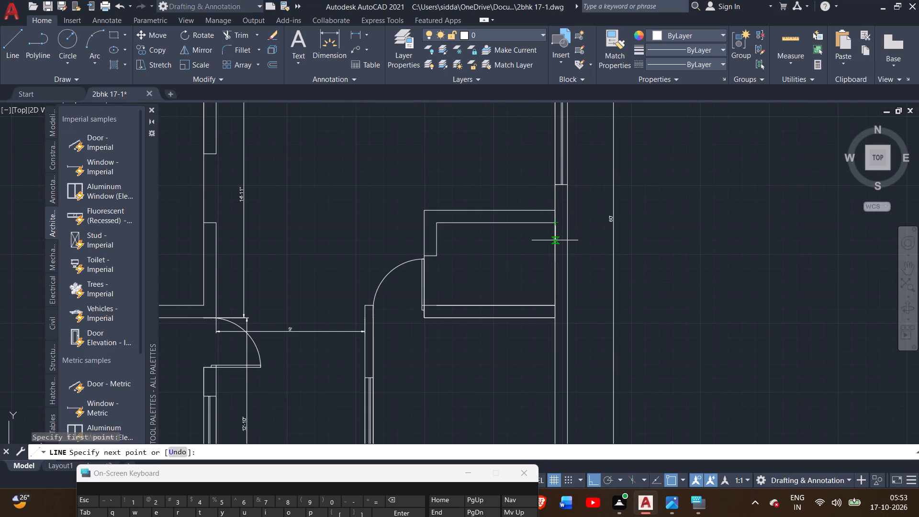
click(555, 240)
click(568, 242)
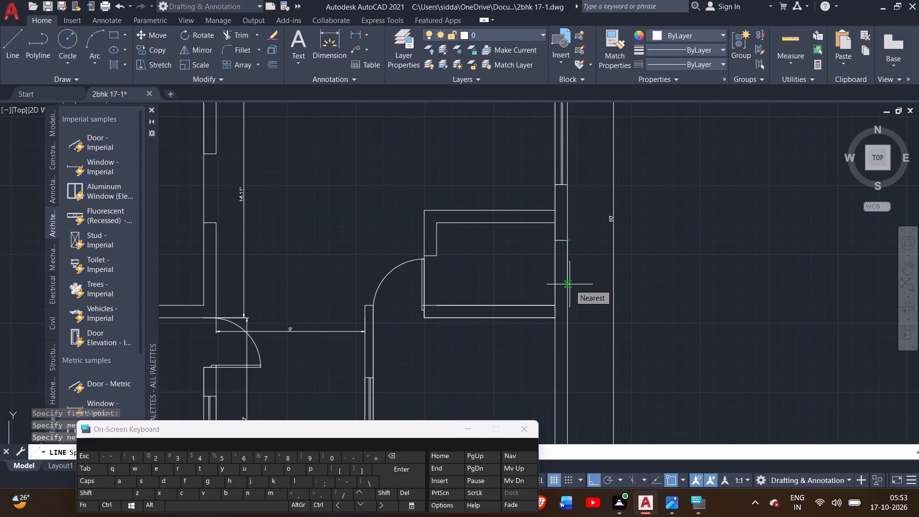
scroll(570, 284, up, 1)
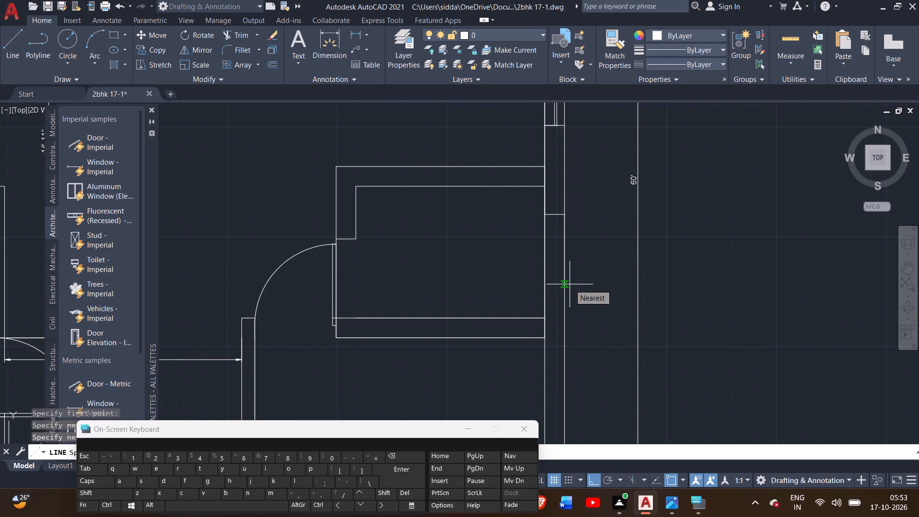
key(3)
key(apostrophe)
key(Return)
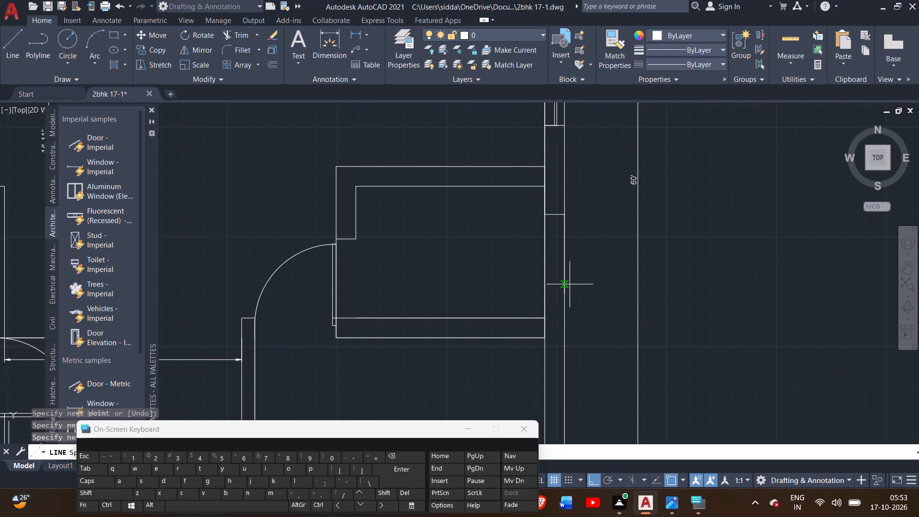
click(545, 292)
right_click(545, 292)
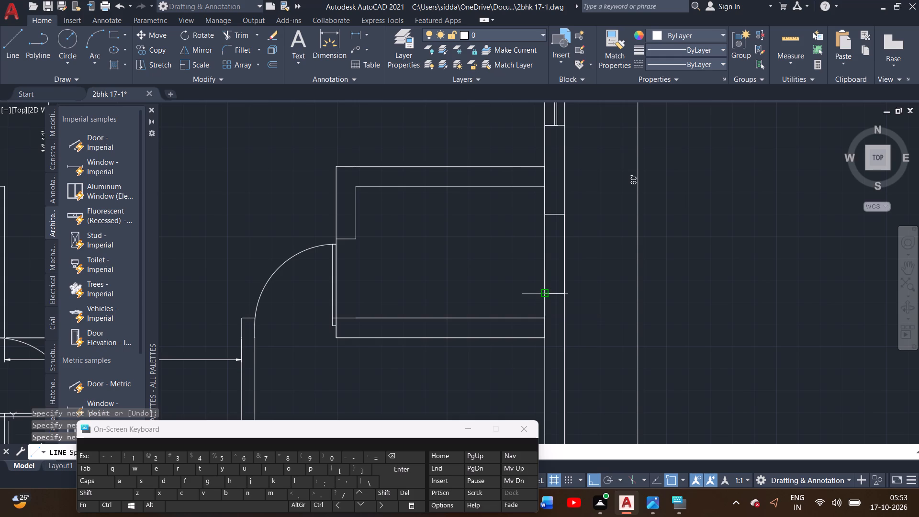
double_click(570, 296)
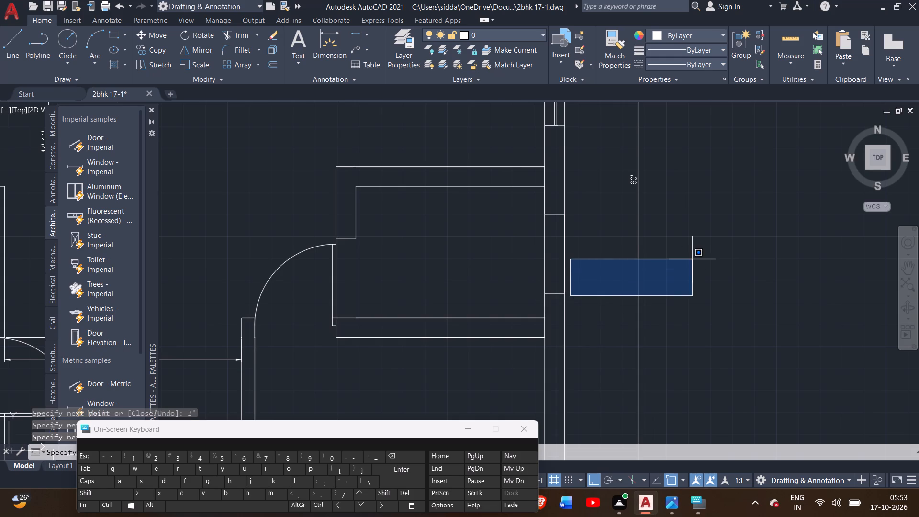
click(595, 275)
Draw a vertical centre line through the new east-wall window beside the dining-room toilet, between the midpoints of its end lines.
middle_drag(590, 259, 553, 235)
scroll(553, 235, up, 1)
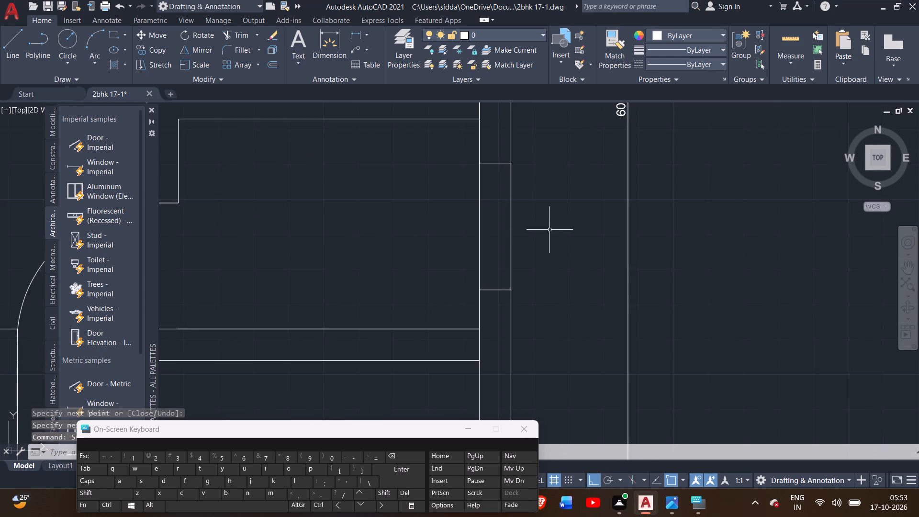
double_click(11, 55)
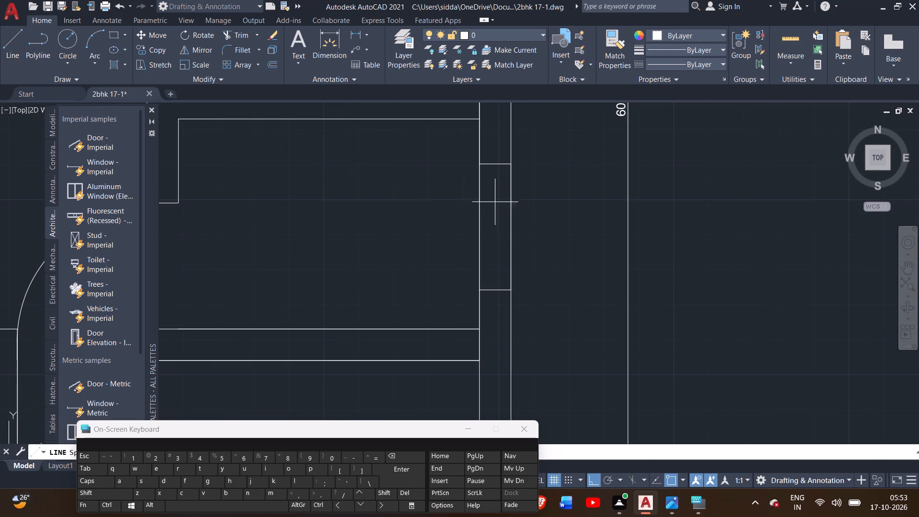
scroll(488, 173, up, 1)
click(500, 160)
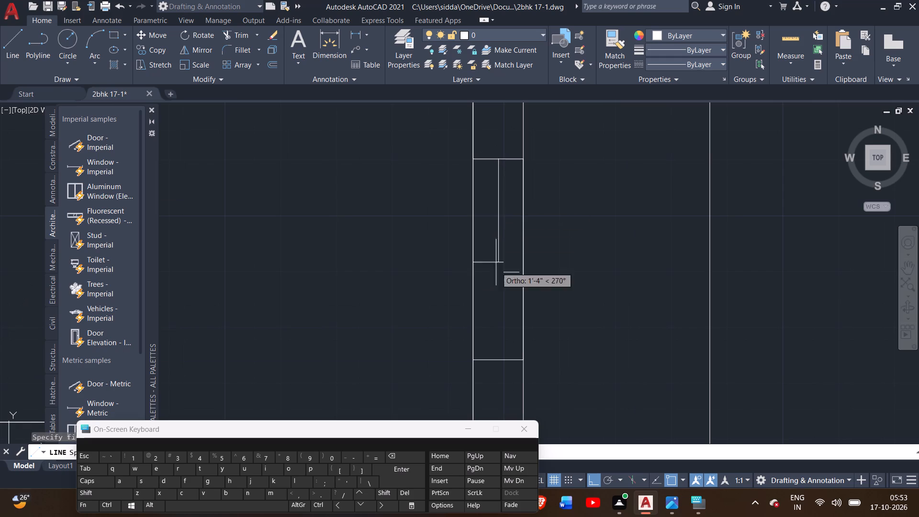
click(502, 359)
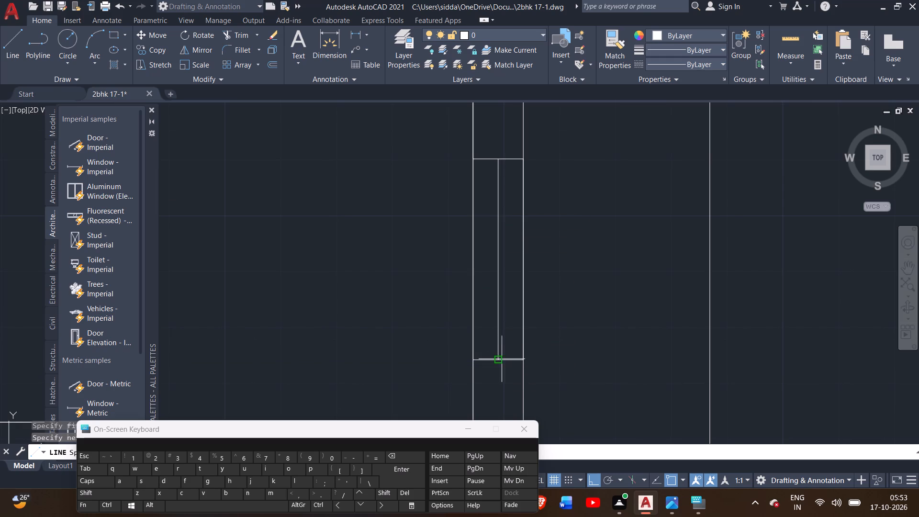
right_click(506, 352)
click(526, 220)
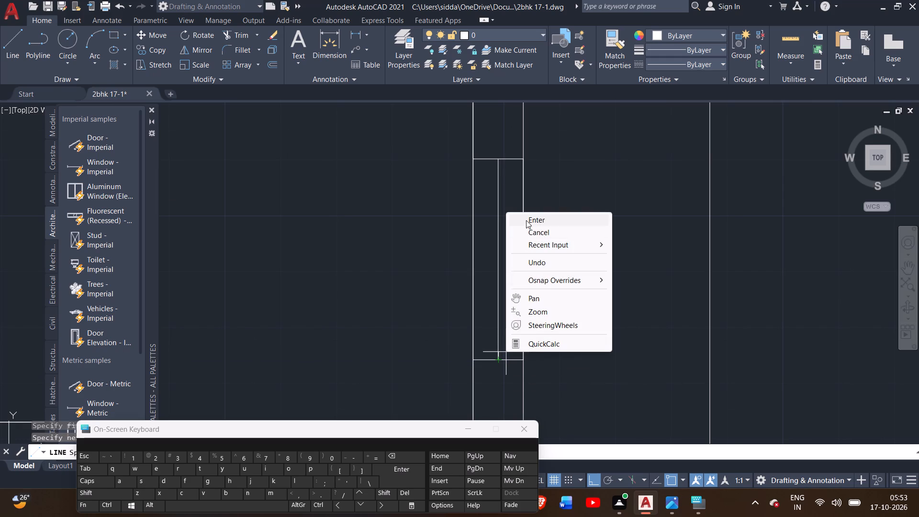
Offset the toilet window's vertical centre line by 1" towards the inside of the wall.
click(498, 247)
scroll(498, 247, up, 2)
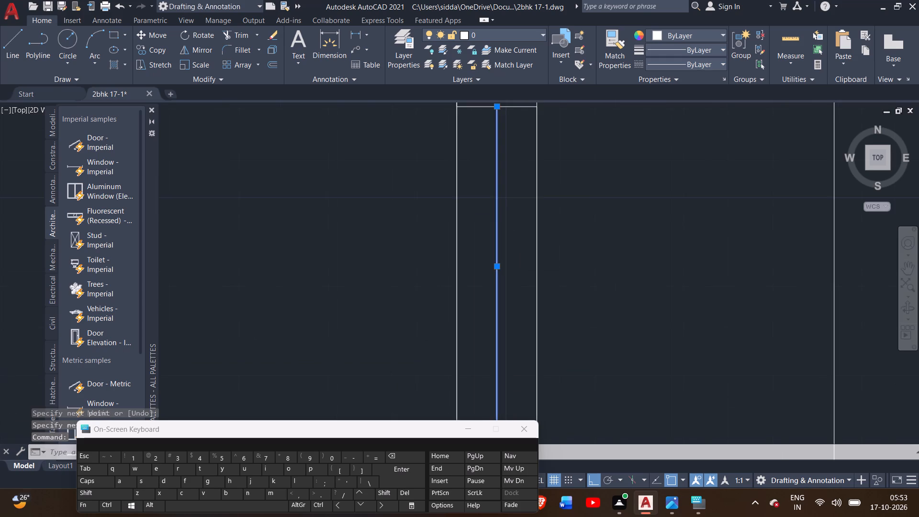
scroll(511, 232, down, 2)
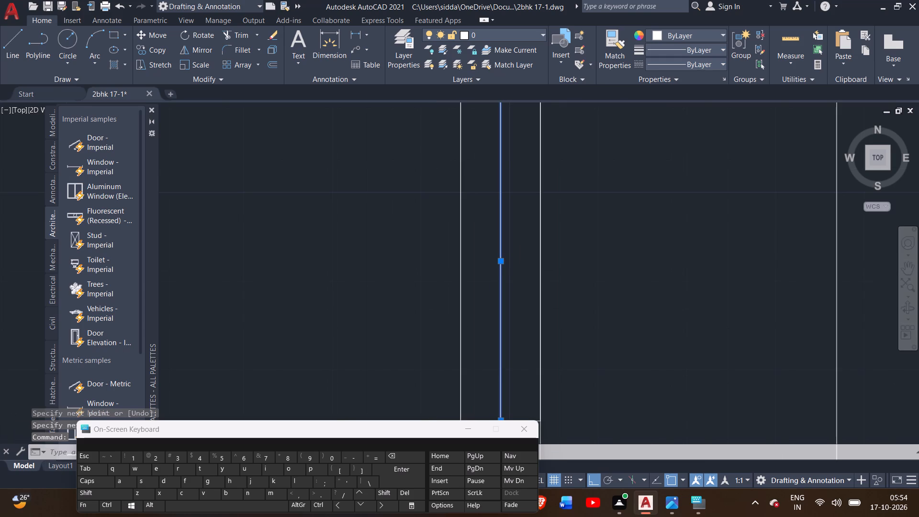
text(off)
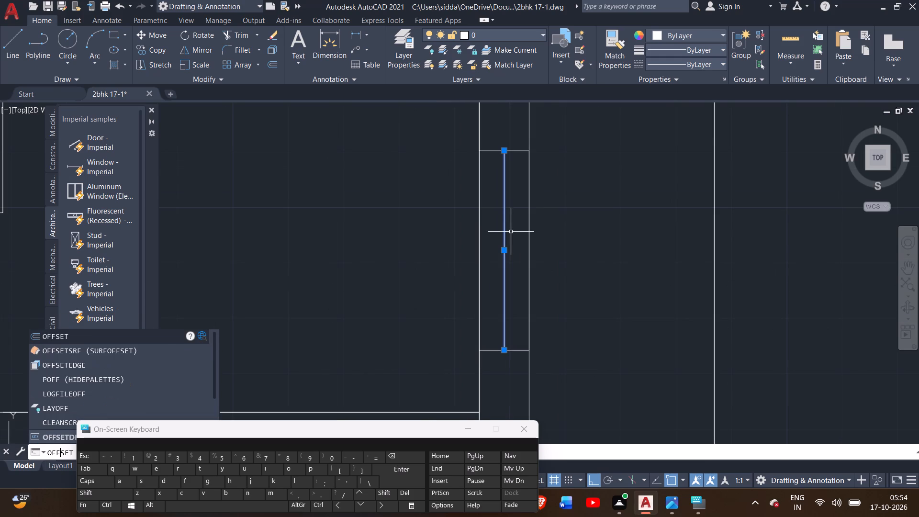
key(Return)
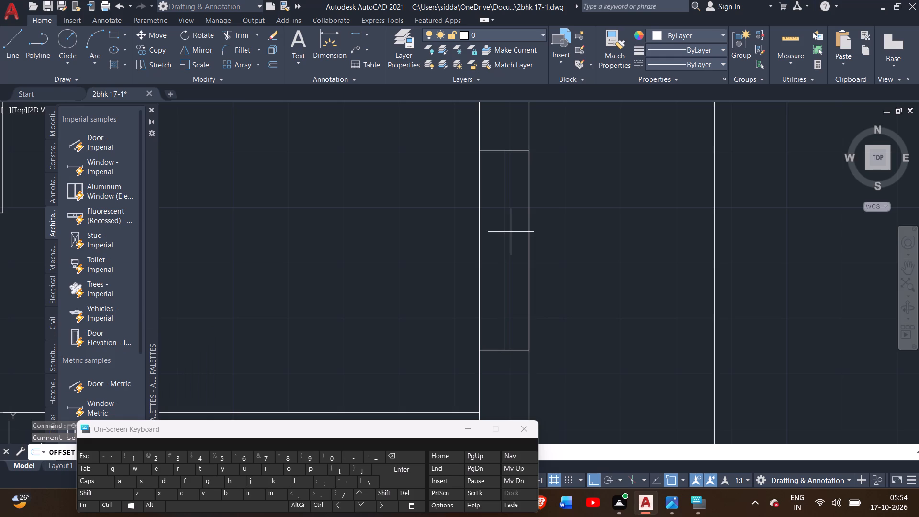
key(1)
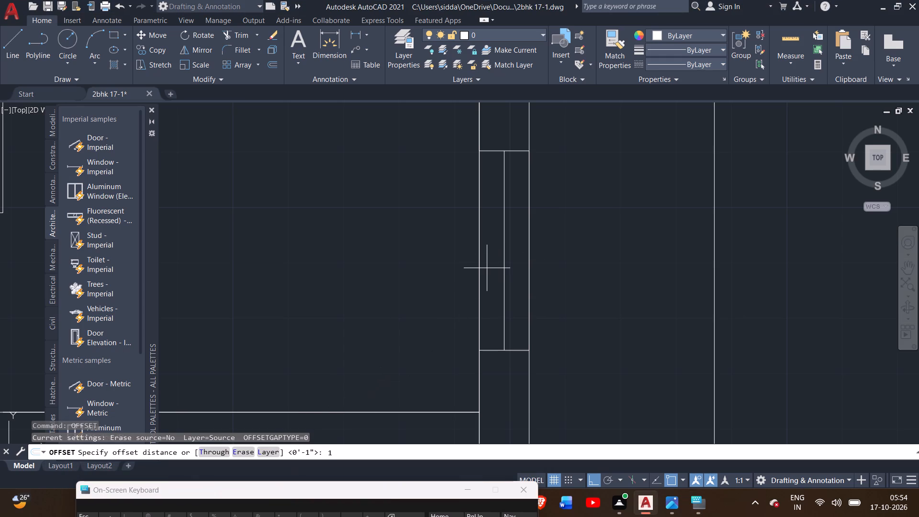
key(shift+quotedbl)
key(Return)
scroll(487, 268, up, 1)
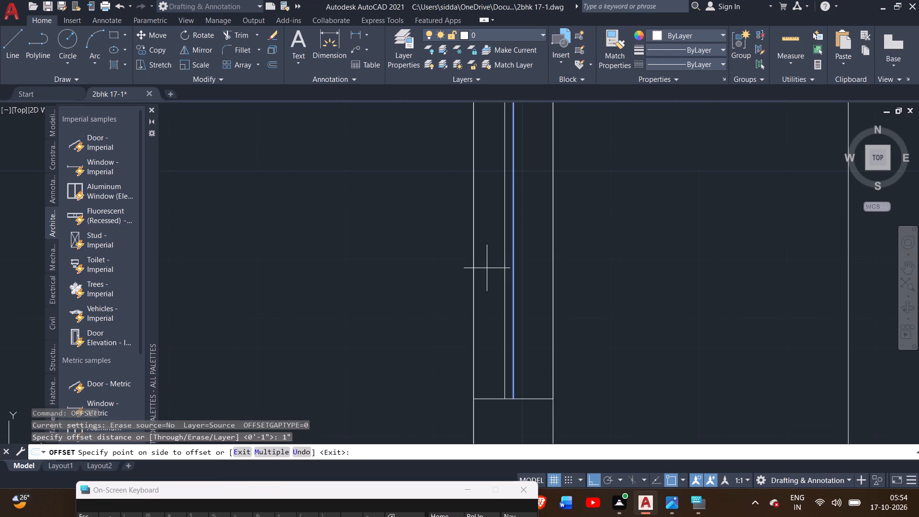
double_click(492, 271)
scroll(504, 341, down, 4)
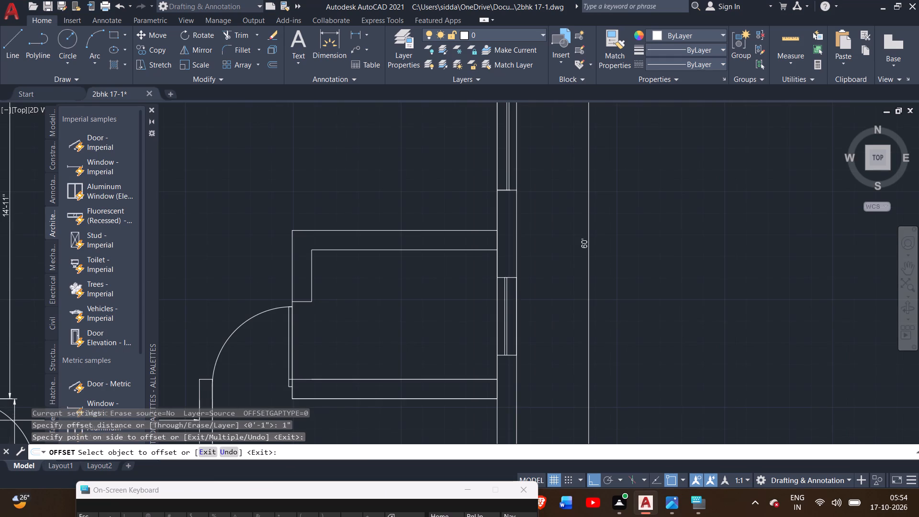
scroll(504, 341, down, 1)
middle_drag(607, 342, 618, 227)
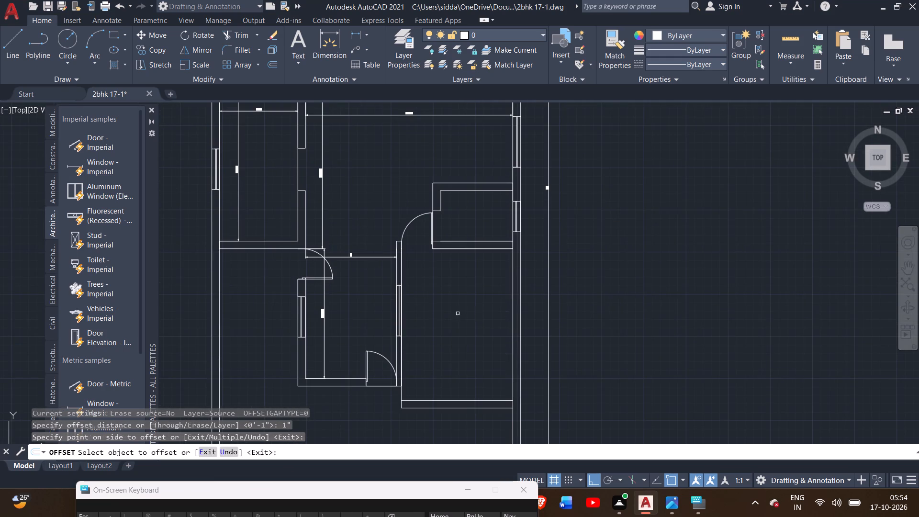
scroll(399, 321, up, 2)
scroll(396, 282, up, 2)
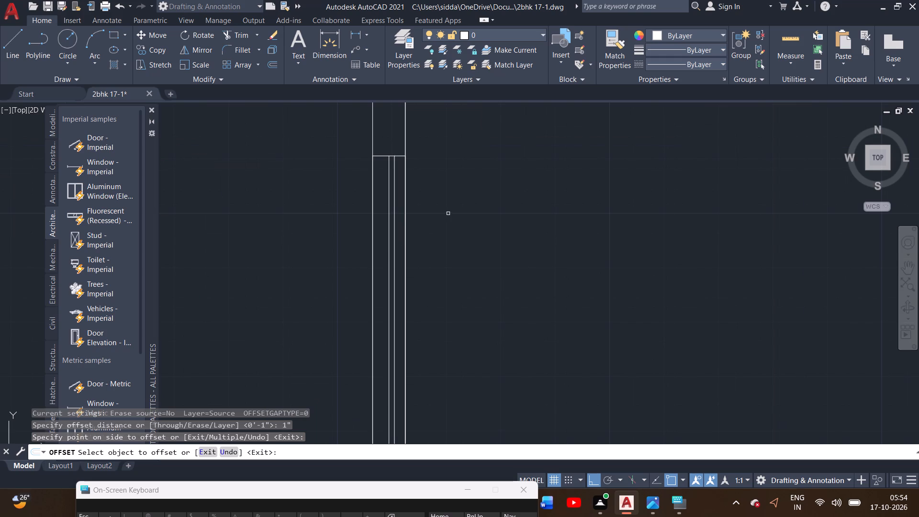
right_click(448, 214)
click(461, 215)
Examine the middle of the plan, from the dining area to the two bedrooms' hatched wardrobes and doors.
scroll(459, 254, down, 4)
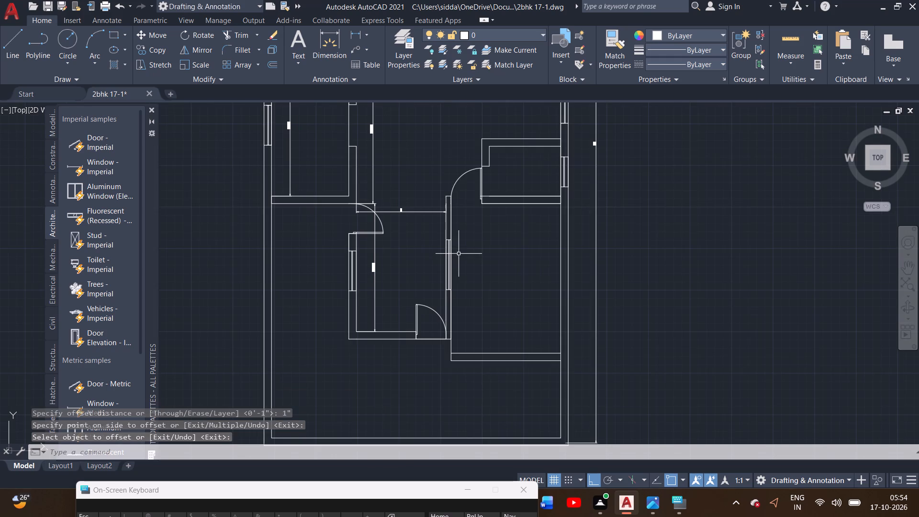
middle_drag(459, 254, 557, 342)
middle_drag(502, 212, 533, 271)
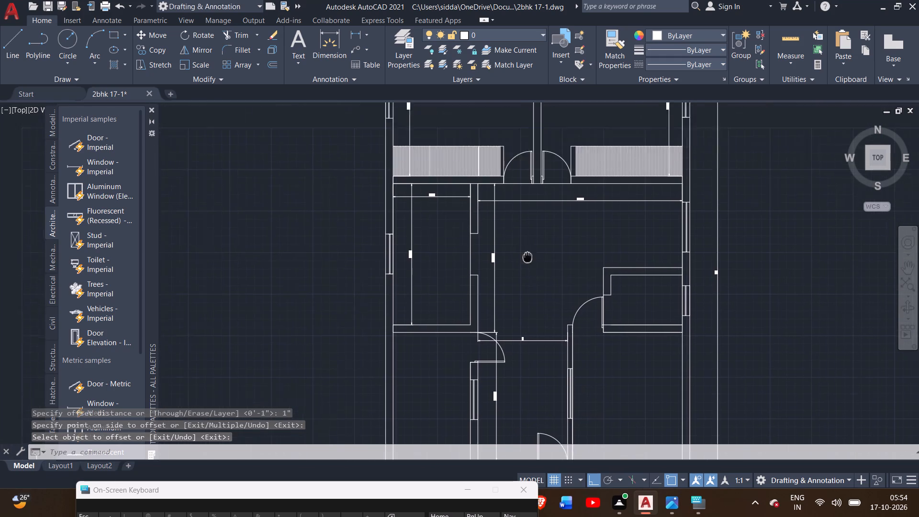
middle_drag(533, 271, 548, 332)
scroll(489, 276, up, 2)
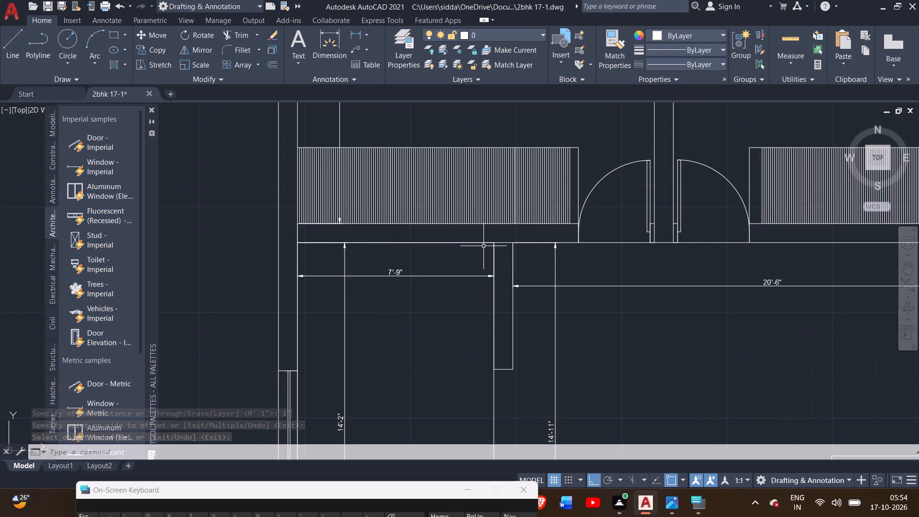
scroll(483, 246, down, 1)
scroll(480, 201, up, 3)
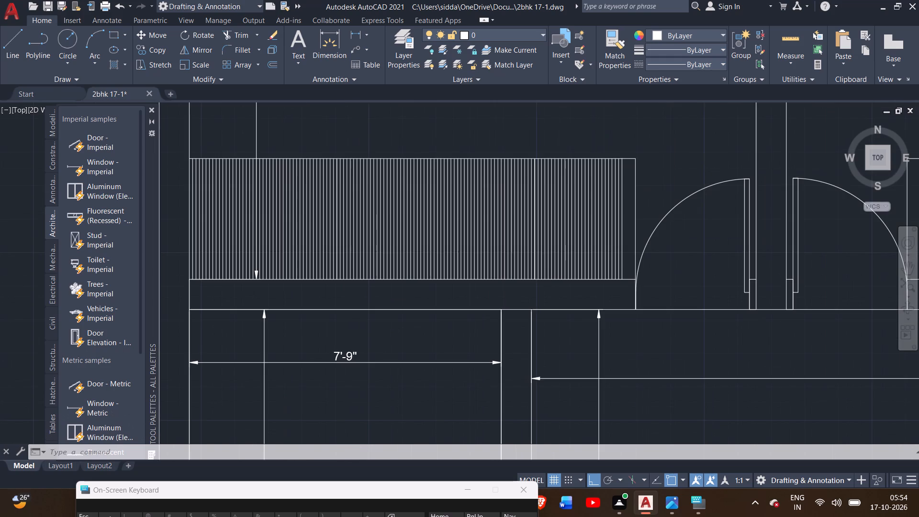
scroll(480, 201, down, 2)
scroll(480, 201, up, 3)
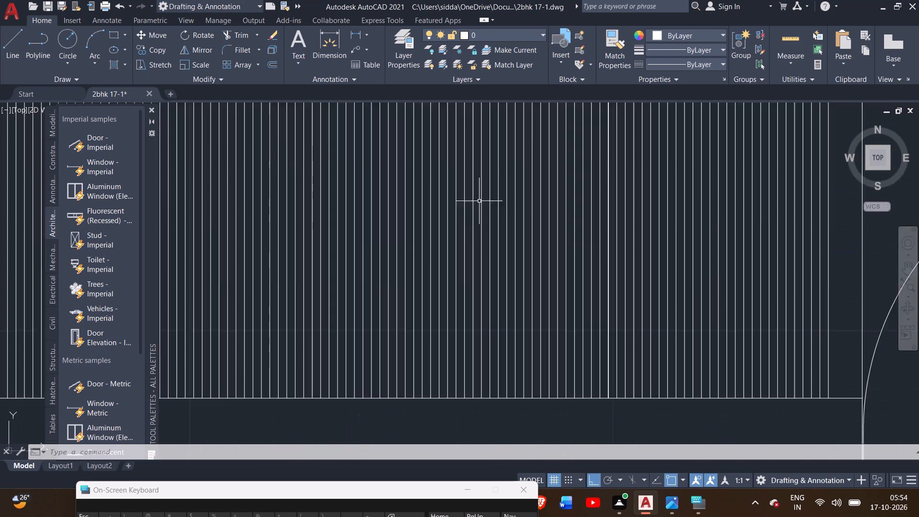
scroll(479, 201, down, 2)
scroll(500, 268, down, 2)
middle_drag(579, 208, 565, 203)
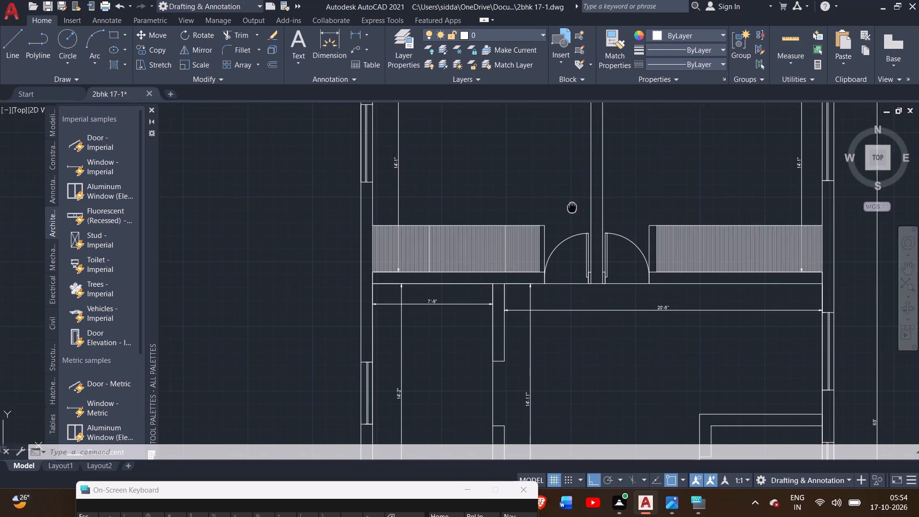
middle_drag(565, 203, 534, 161)
scroll(456, 220, up, 2)
scroll(542, 232, down, 2)
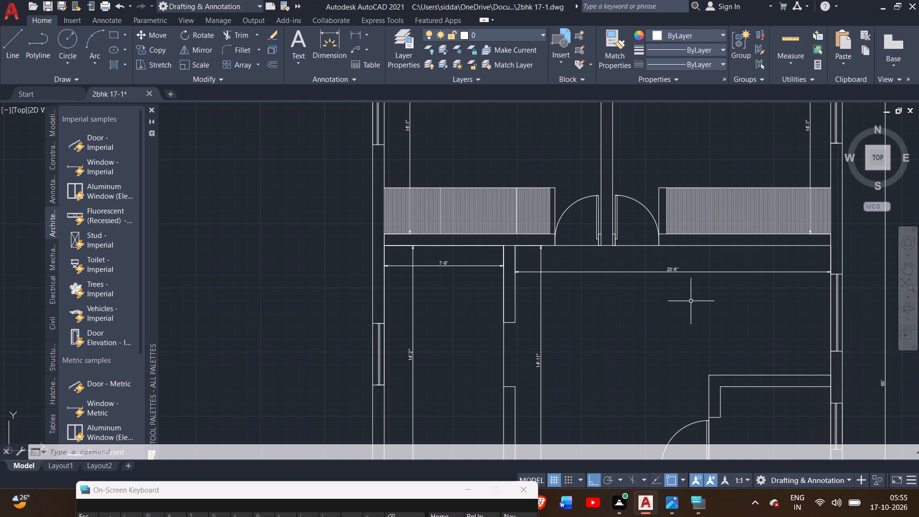
middle_drag(686, 301, 585, 282)
scroll(548, 256, up, 1)
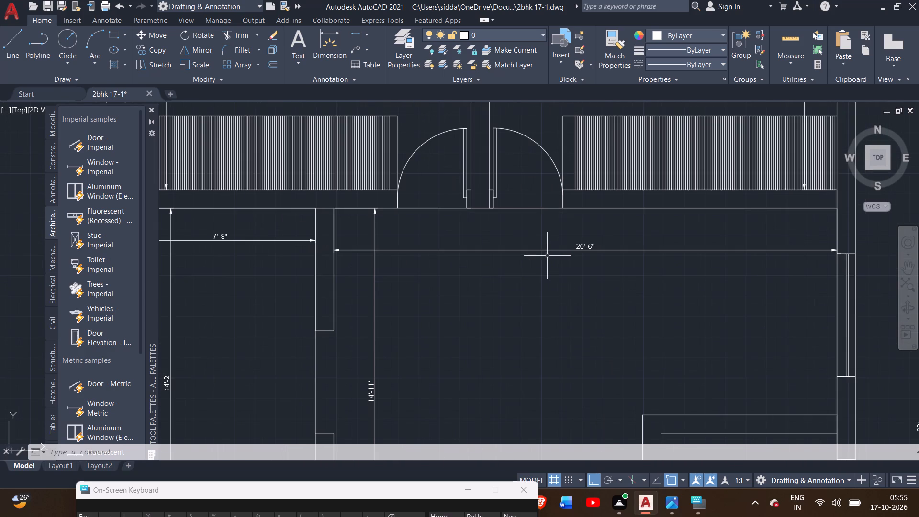
middle_drag(547, 254, 545, 322)
scroll(545, 322, down, 2)
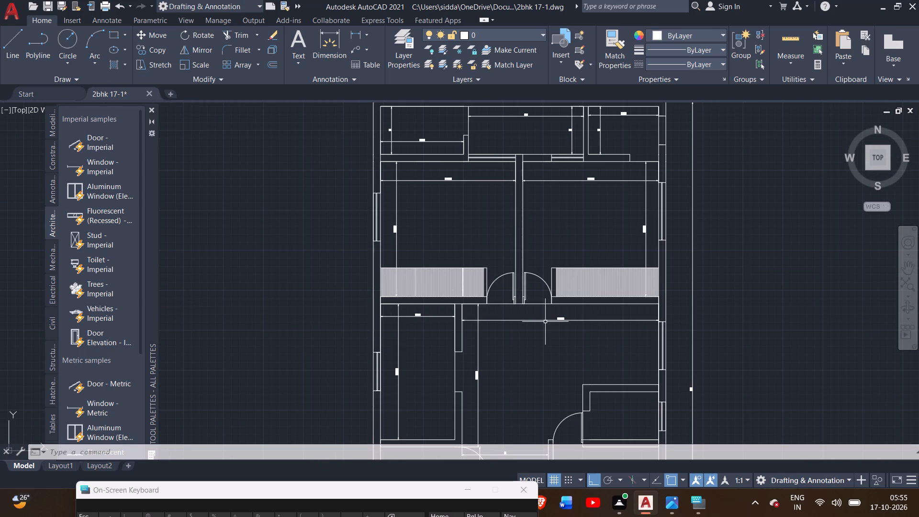
middle_drag(469, 250, 469, 218)
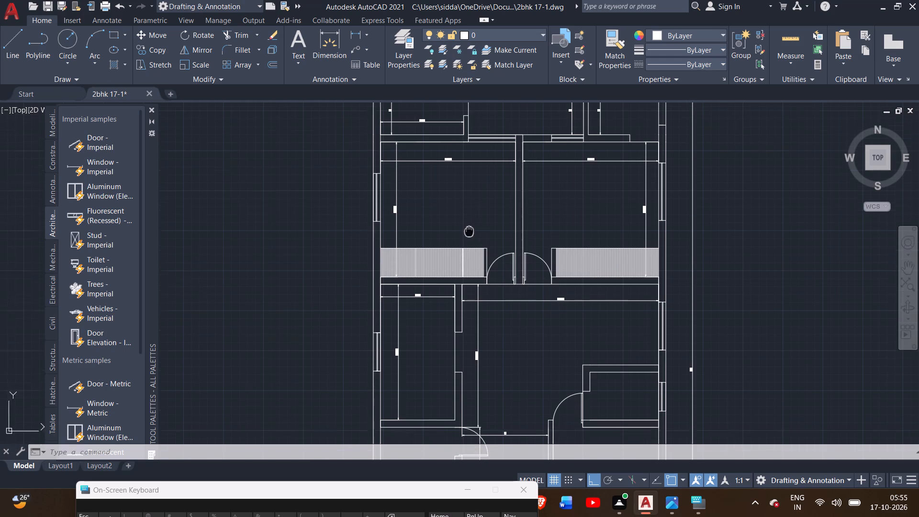
middle_drag(469, 218, 482, 178)
scroll(471, 215, up, 4)
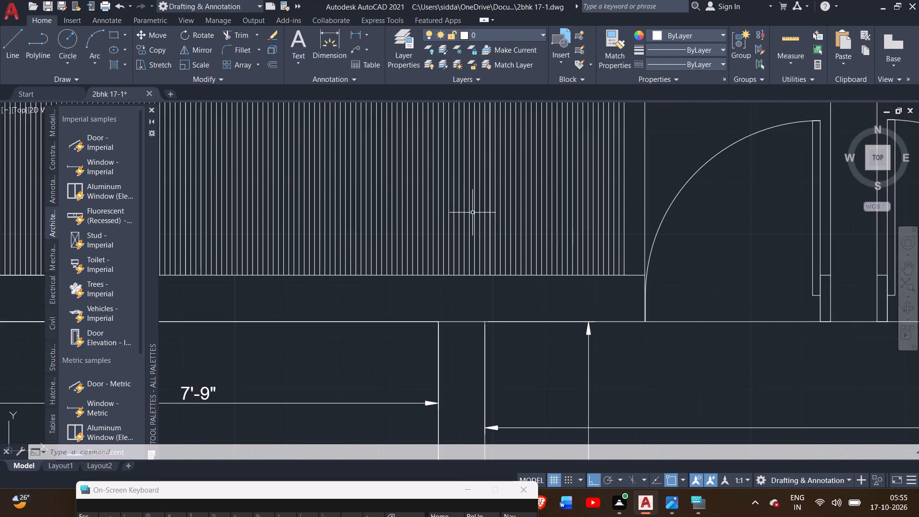
middle_drag(473, 209, 552, 278)
scroll(515, 247, up, 2)
scroll(515, 247, down, 2)
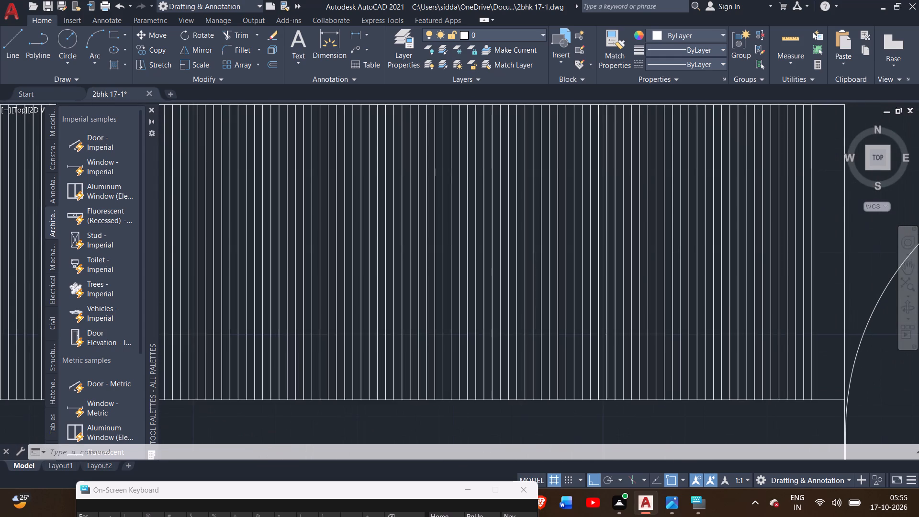
scroll(528, 241, down, 2)
scroll(585, 221, up, 2)
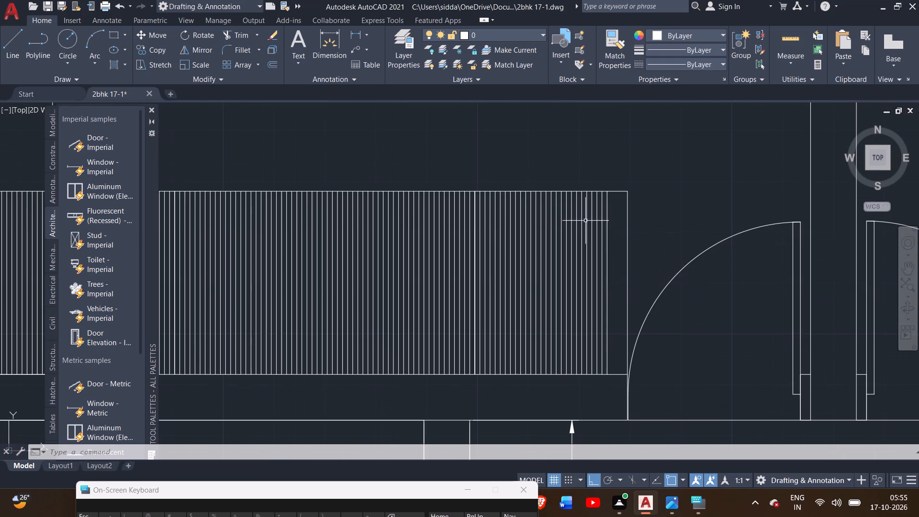
scroll(581, 220, up, 3)
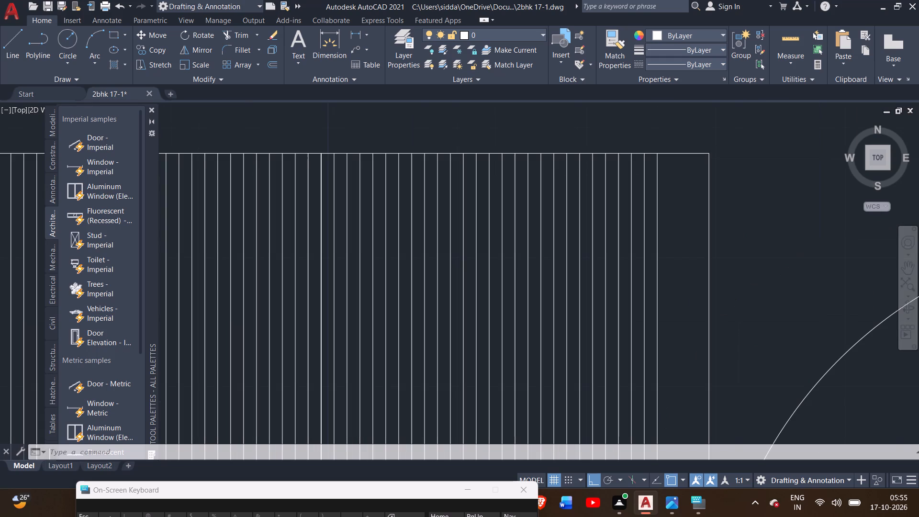
scroll(557, 209, up, 1)
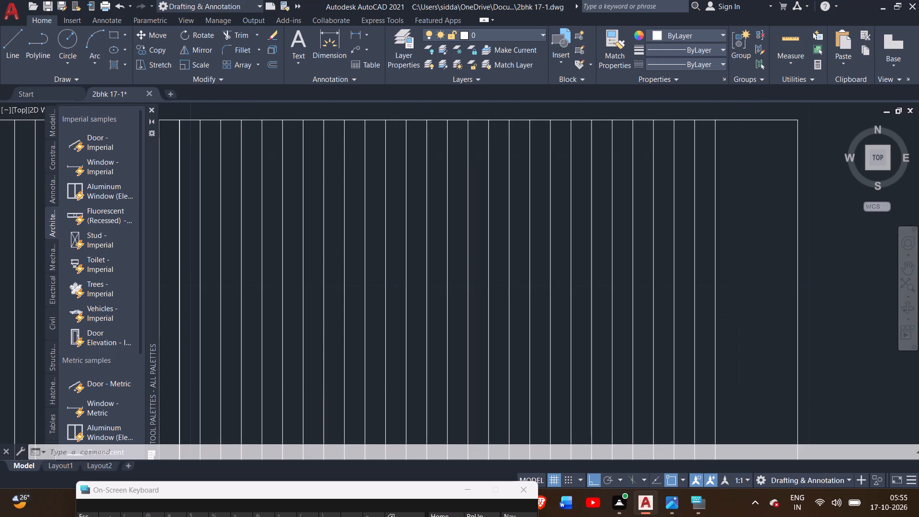
scroll(406, 239, down, 7)
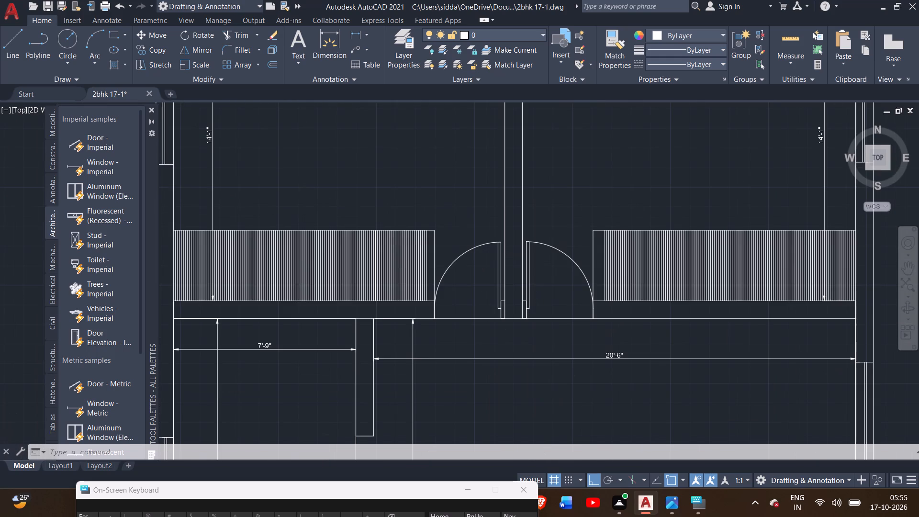
scroll(401, 240, down, 1)
Examine the rear wall with its overall width dimension and the store, wash and toilet rooms behind the bedrooms.
middle_drag(429, 208, 440, 337)
scroll(470, 165, up, 2)
scroll(452, 202, up, 2)
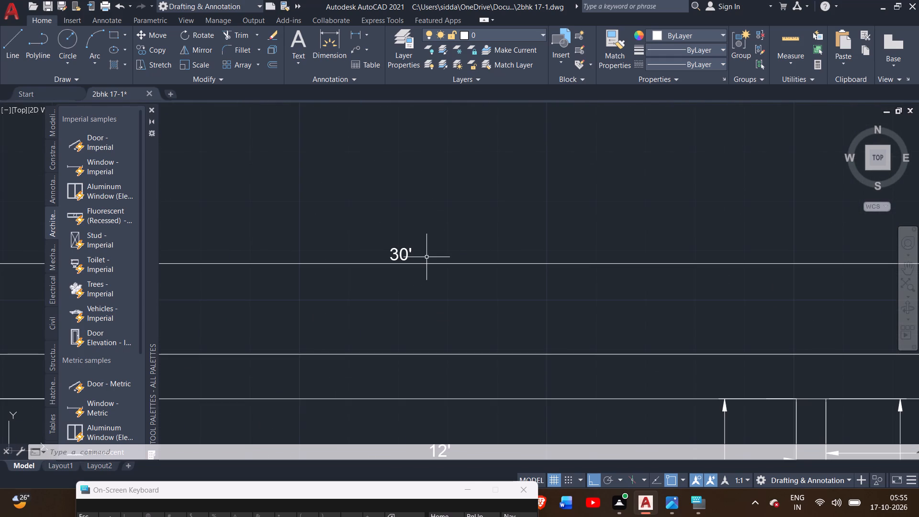
scroll(426, 257, up, 2)
scroll(426, 257, down, 4)
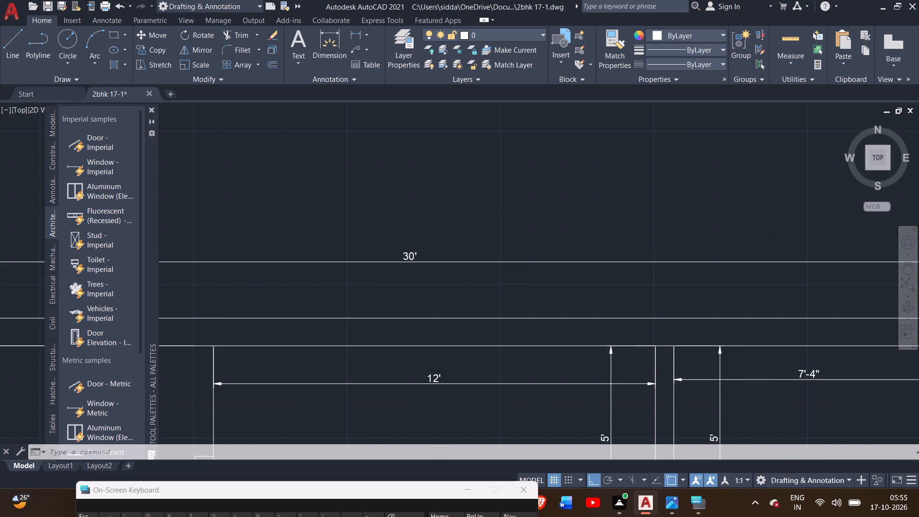
scroll(513, 239, down, 1)
middle_drag(583, 211, 594, 109)
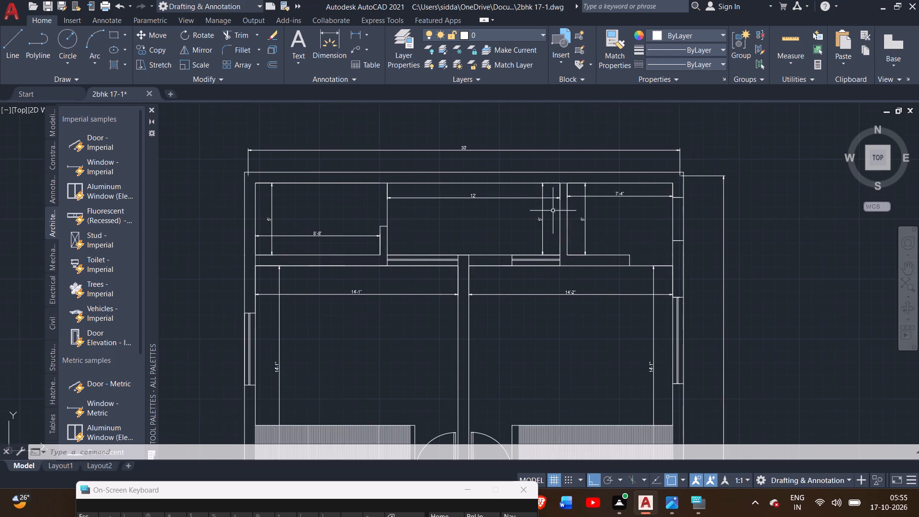
Examine the front half of the plan, from the room with the 20'-6" dimension to the front room's windows and doors.
scroll(528, 329, down, 1)
middle_drag(528, 349, 508, 172)
scroll(515, 303, up, 3)
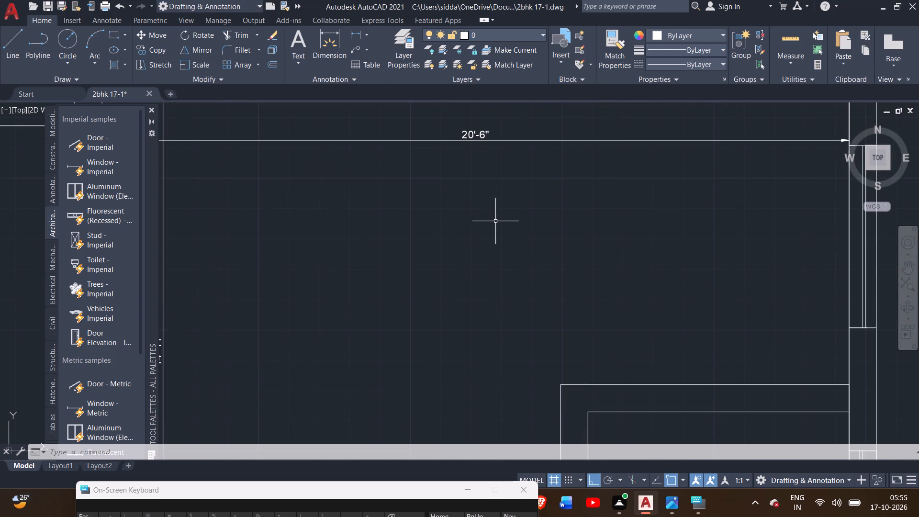
scroll(495, 223, down, 3)
middle_drag(504, 258, 509, 144)
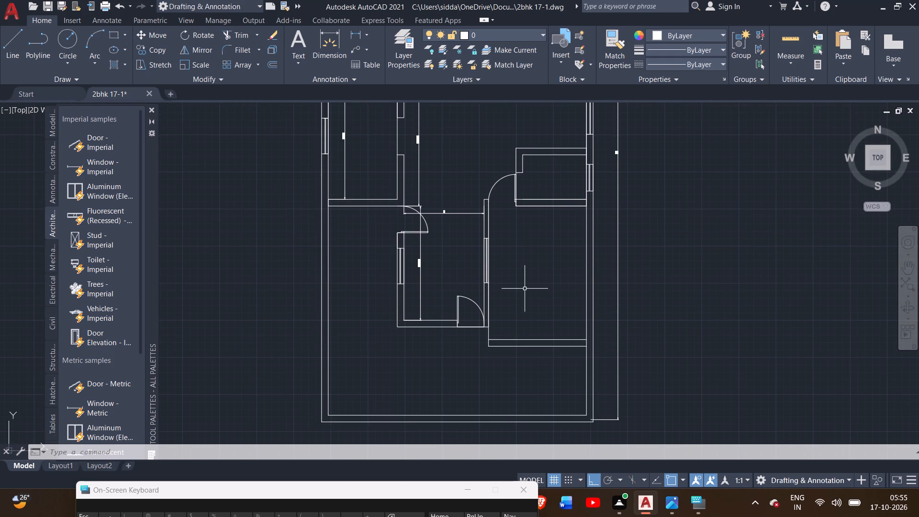
middle_drag(521, 294, 545, 225)
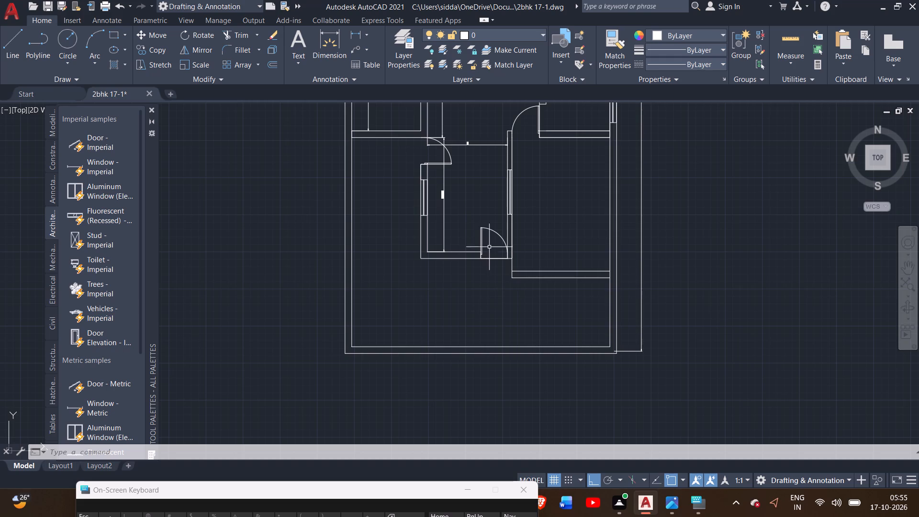
scroll(489, 244, up, 2)
middle_drag(421, 225, 430, 299)
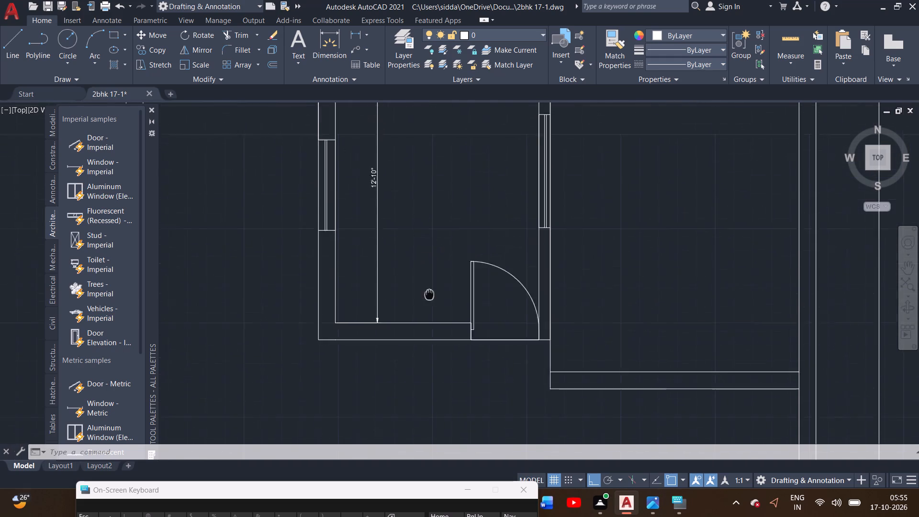
middle_drag(430, 299, 443, 363)
scroll(443, 363, up, 1)
scroll(441, 304, down, 2)
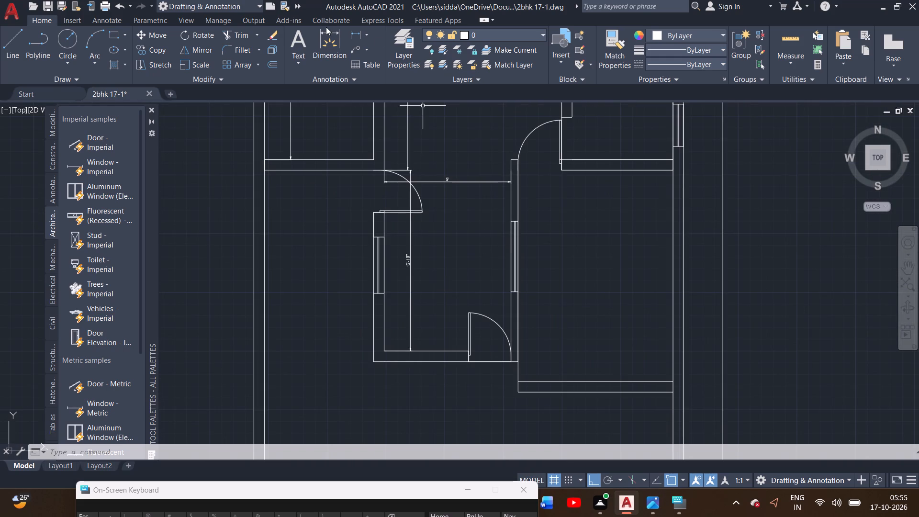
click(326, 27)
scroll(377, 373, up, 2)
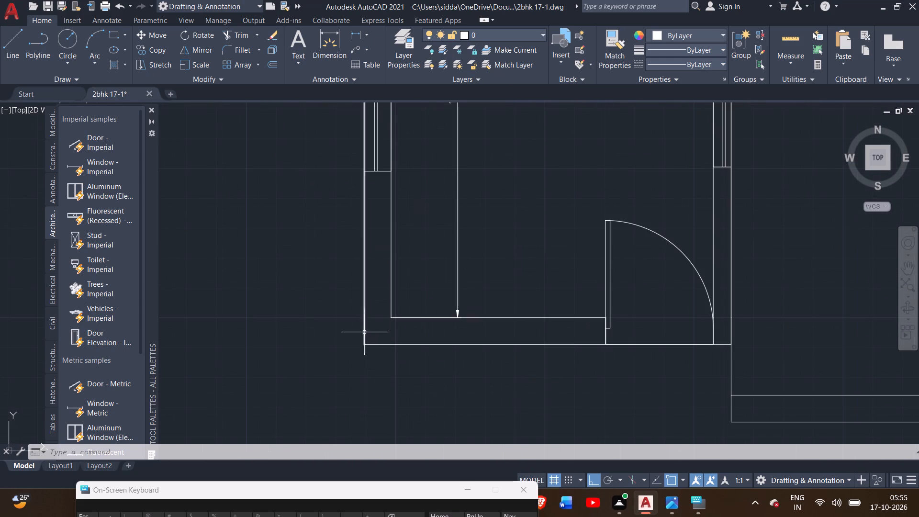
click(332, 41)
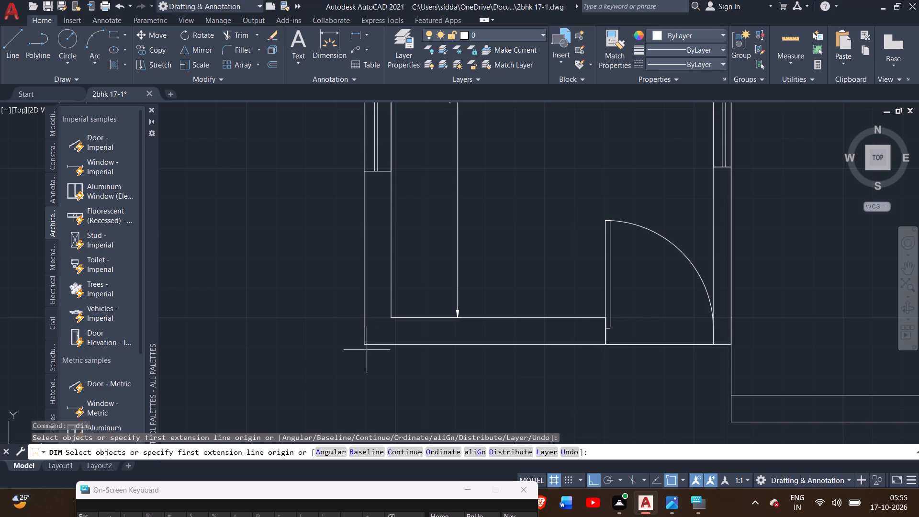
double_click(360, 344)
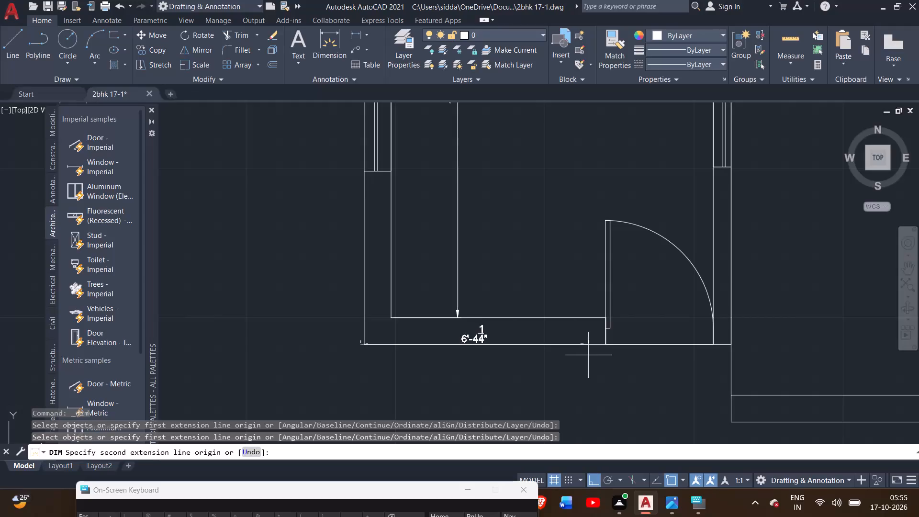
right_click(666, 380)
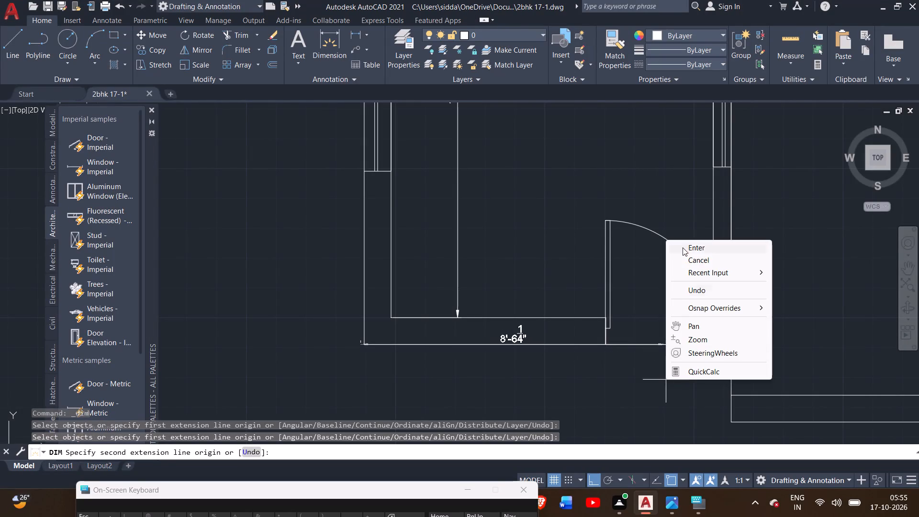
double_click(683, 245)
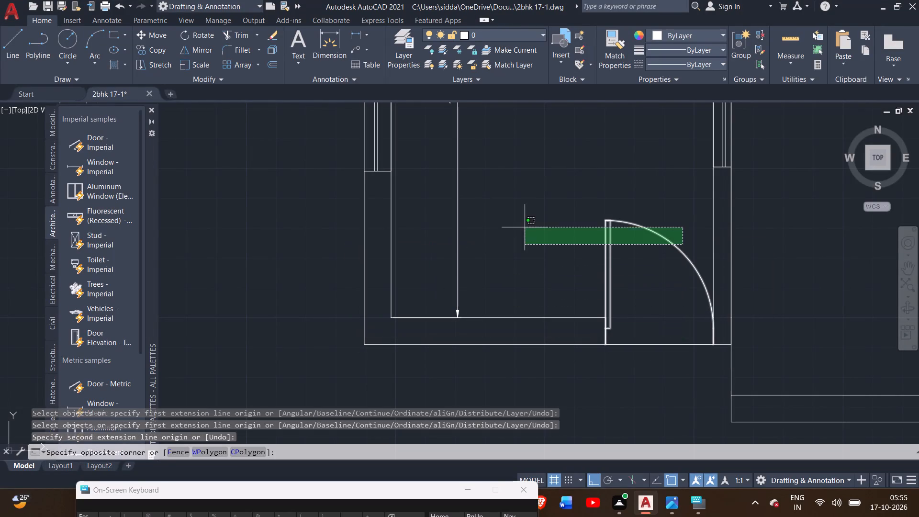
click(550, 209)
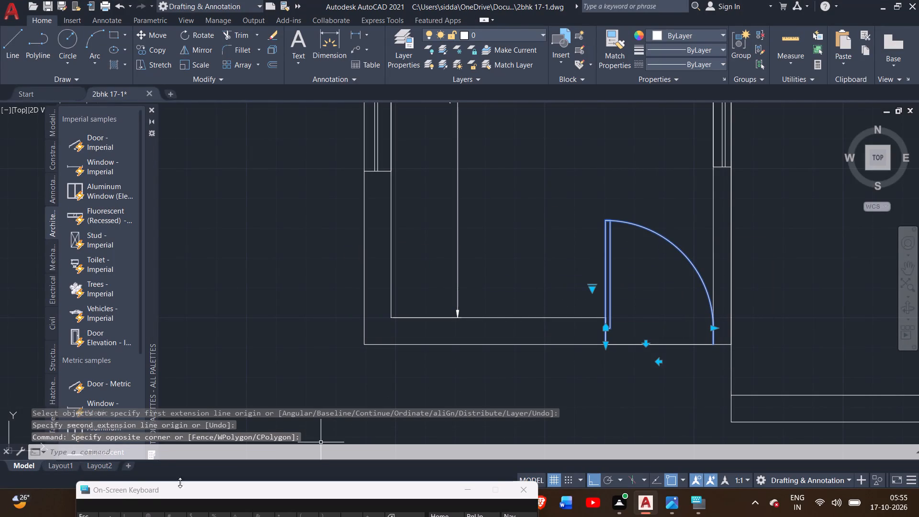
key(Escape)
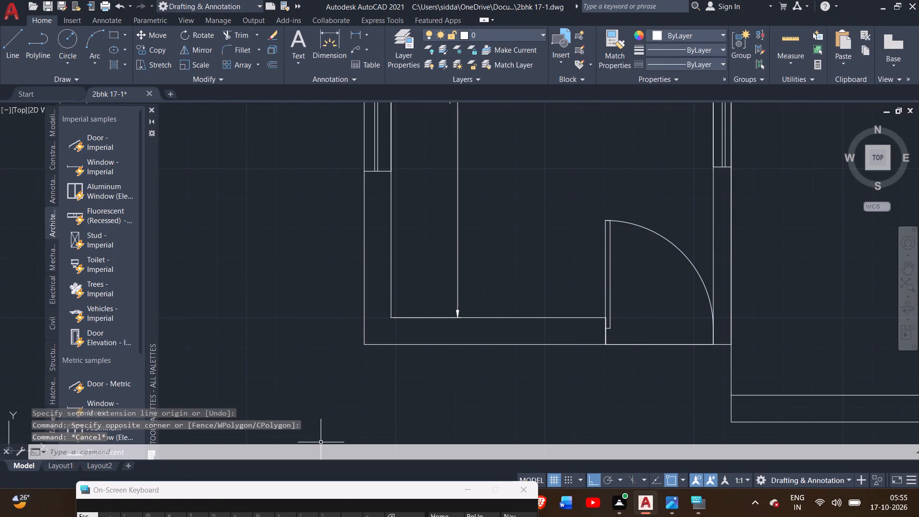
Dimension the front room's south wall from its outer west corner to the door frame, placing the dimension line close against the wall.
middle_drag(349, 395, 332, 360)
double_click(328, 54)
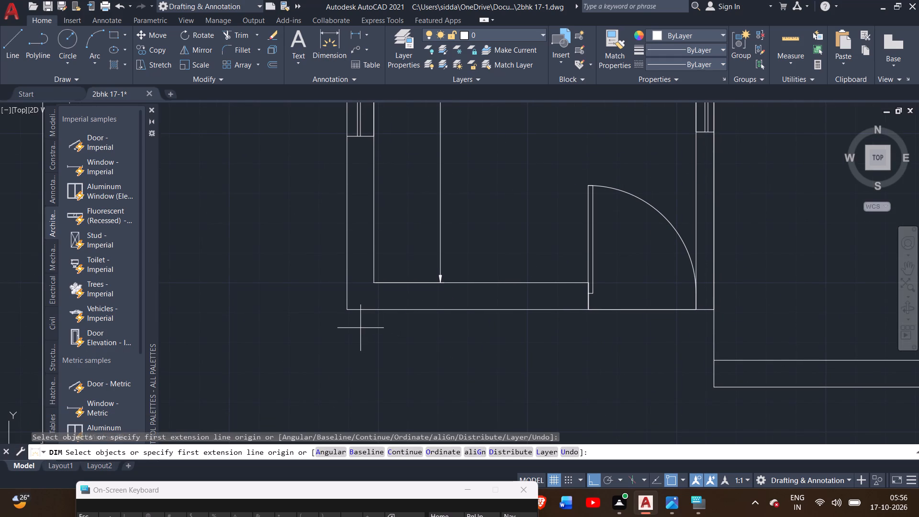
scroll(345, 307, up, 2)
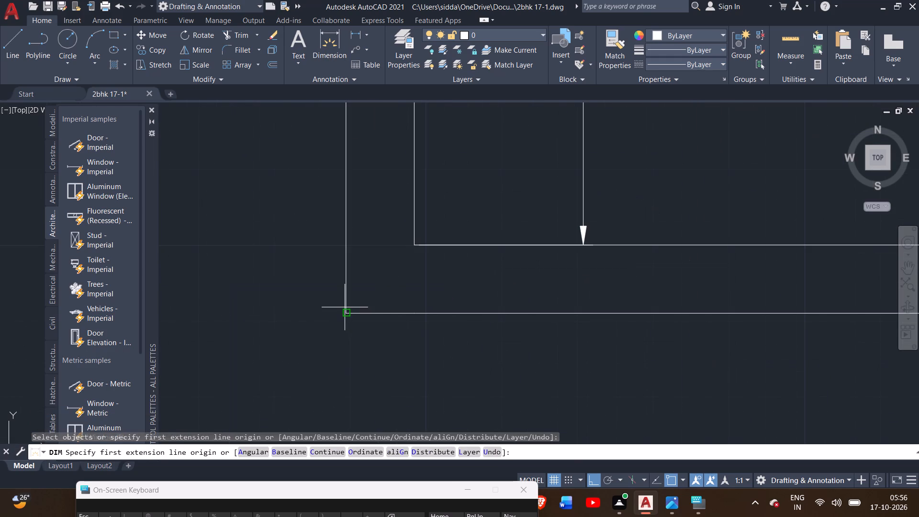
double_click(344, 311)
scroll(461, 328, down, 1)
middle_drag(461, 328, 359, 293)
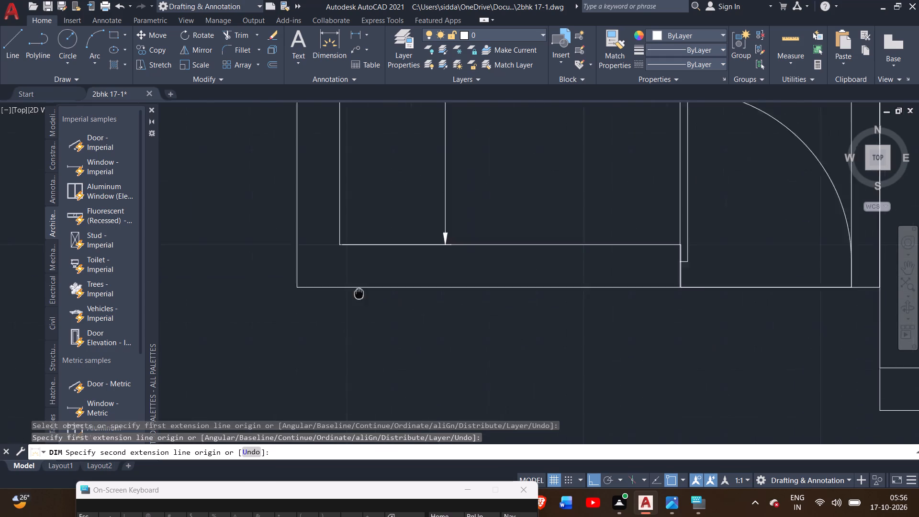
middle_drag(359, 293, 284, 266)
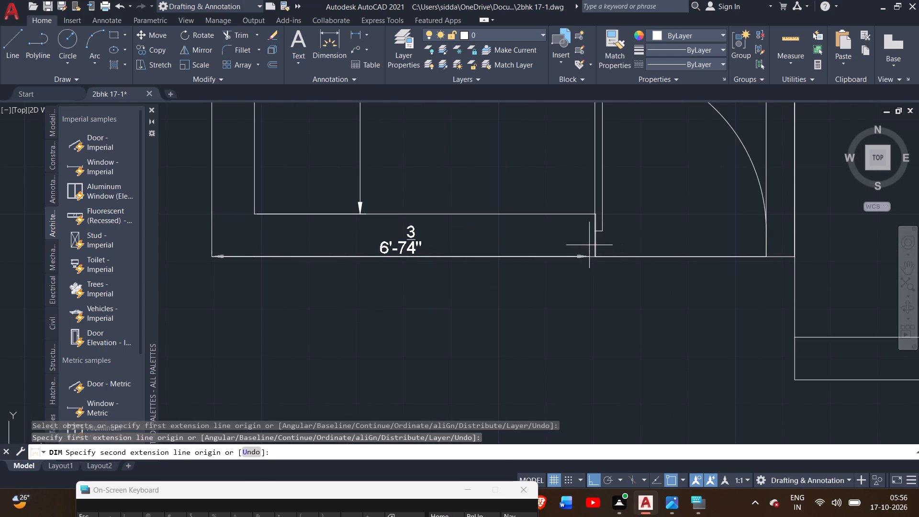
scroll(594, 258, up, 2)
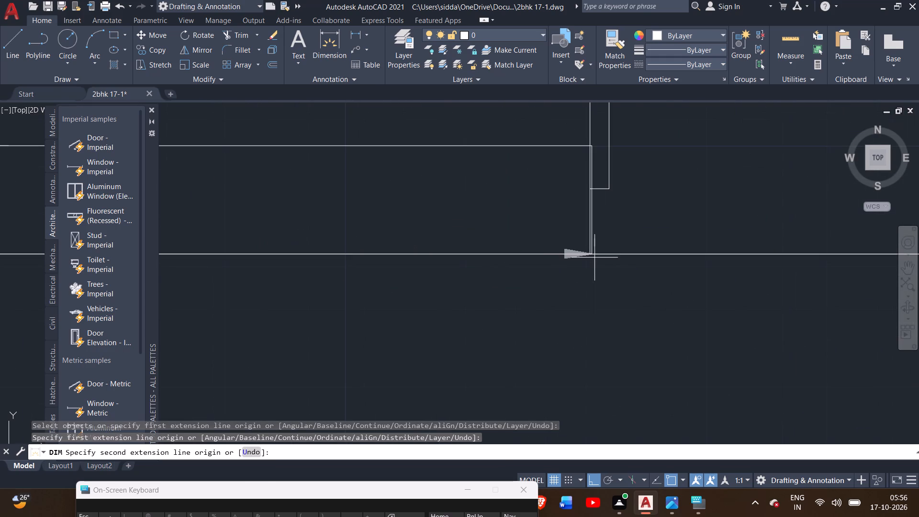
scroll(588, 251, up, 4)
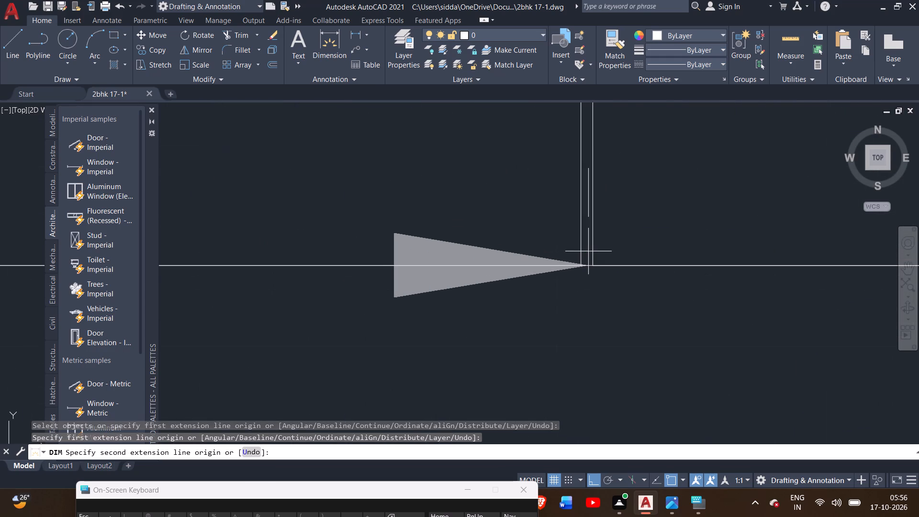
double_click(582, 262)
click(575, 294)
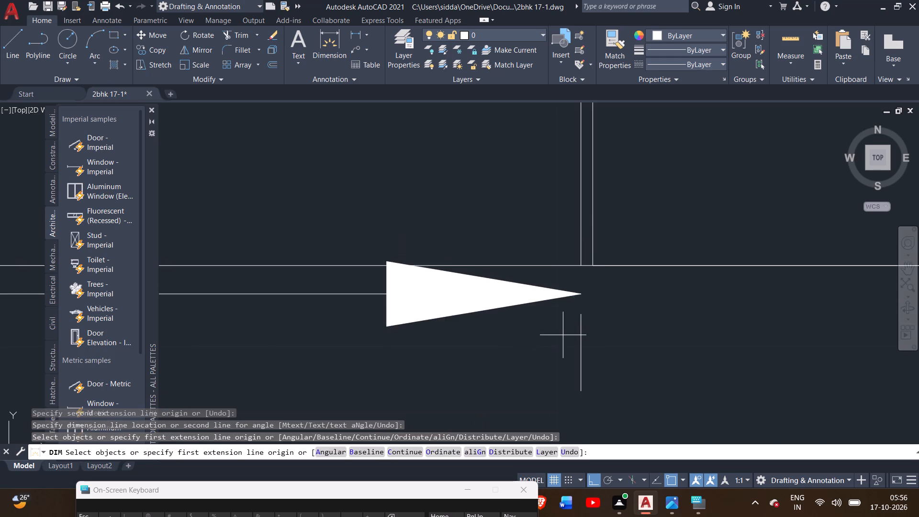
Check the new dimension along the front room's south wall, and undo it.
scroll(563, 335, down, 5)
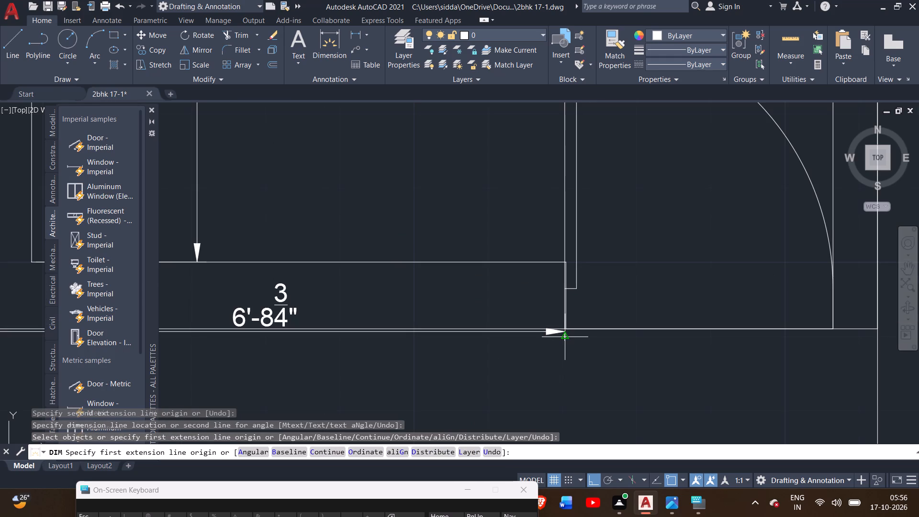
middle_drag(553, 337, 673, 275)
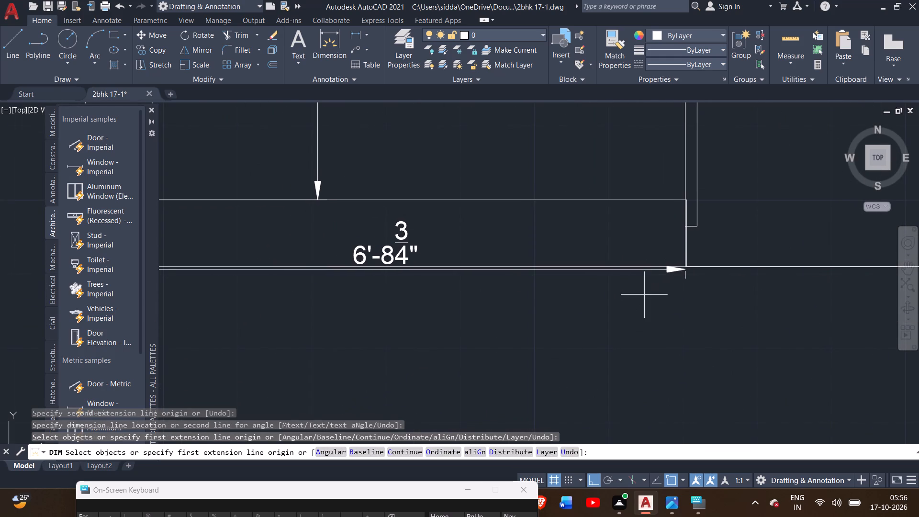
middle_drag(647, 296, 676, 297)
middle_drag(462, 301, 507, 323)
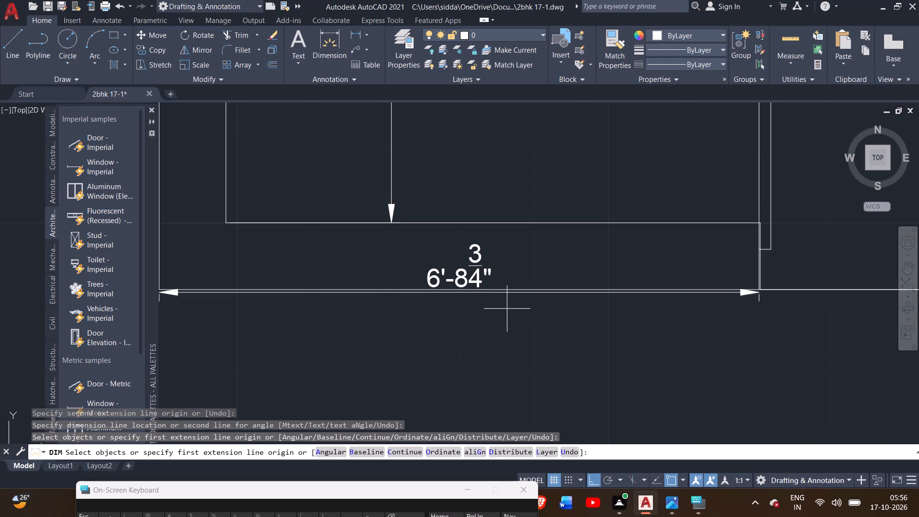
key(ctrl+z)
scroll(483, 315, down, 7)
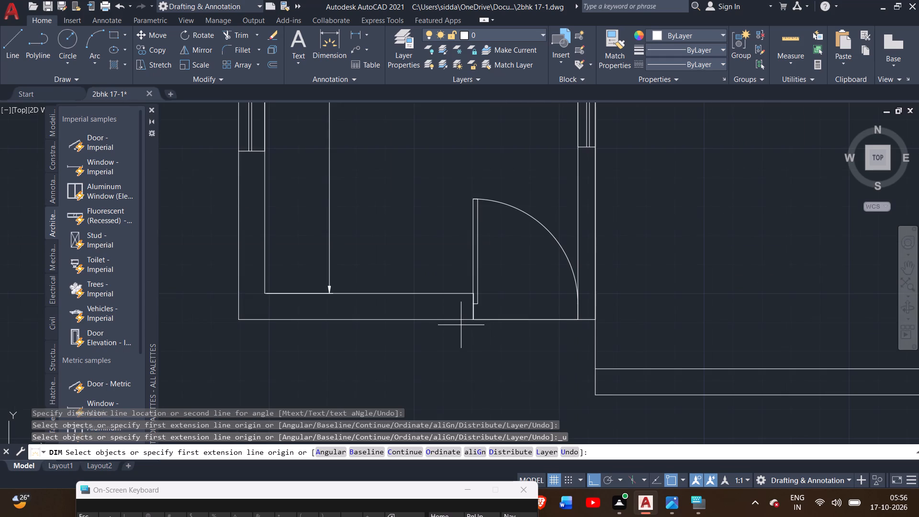
Dimension the front room's south wall from its outer west corner to the door frame, with the dimension line well clear outside the wall.
middle_drag(461, 325, 493, 295)
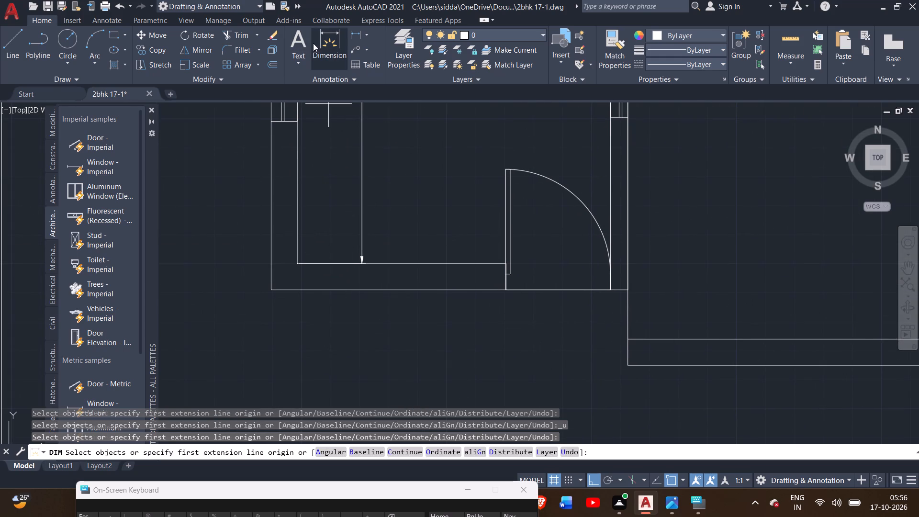
click(317, 43)
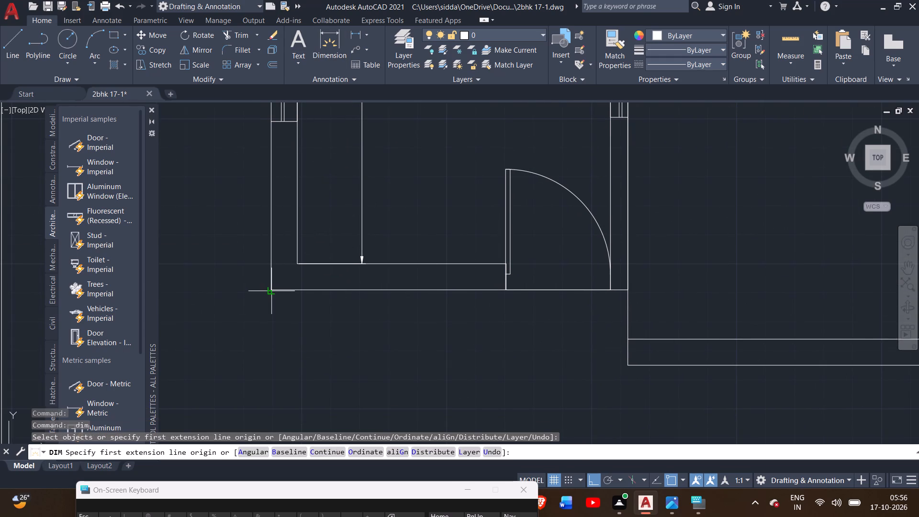
double_click(271, 292)
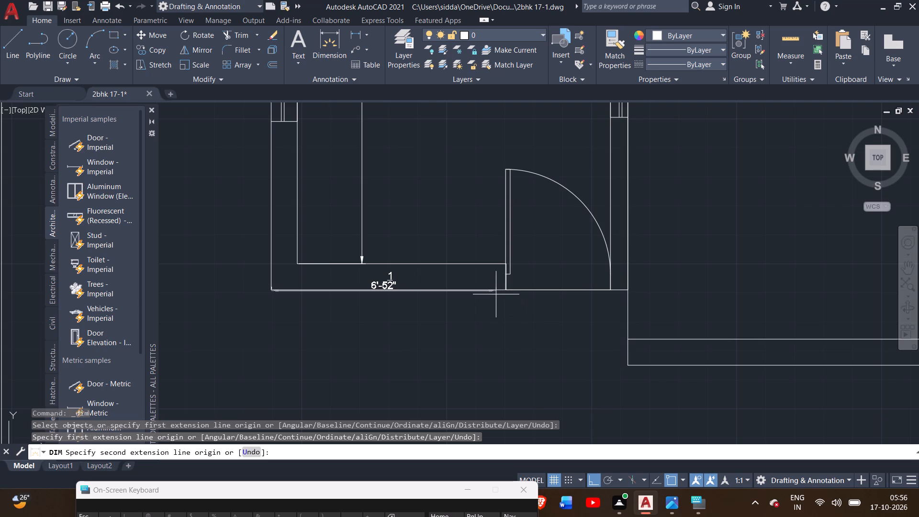
scroll(496, 294, up, 5)
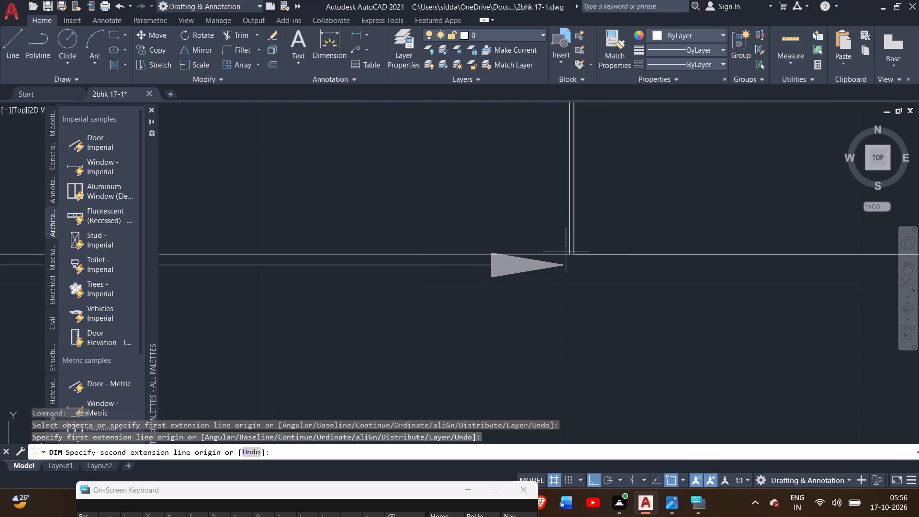
click(569, 254)
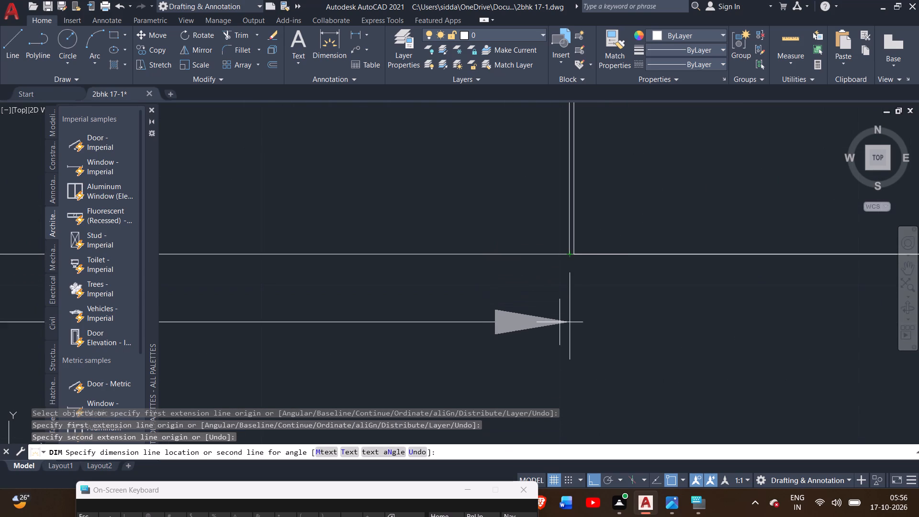
scroll(566, 371, down, 3)
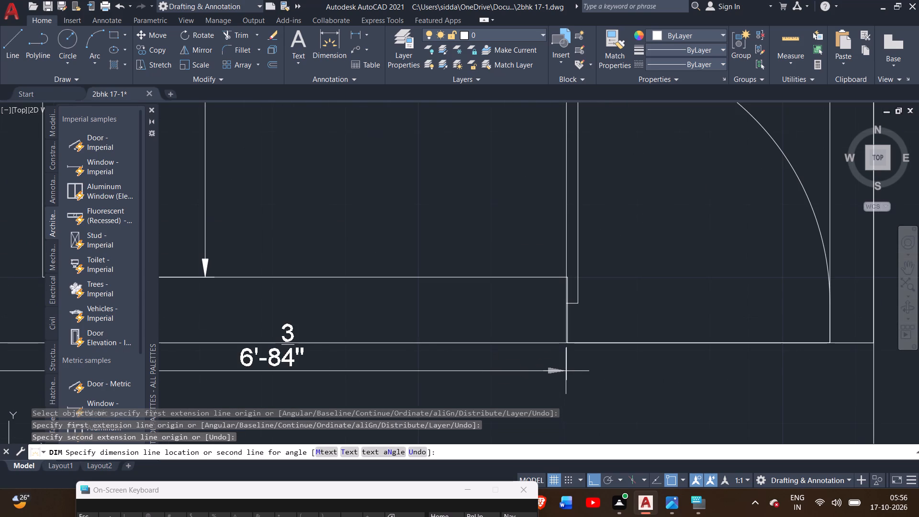
middle_drag(566, 371, 618, 262)
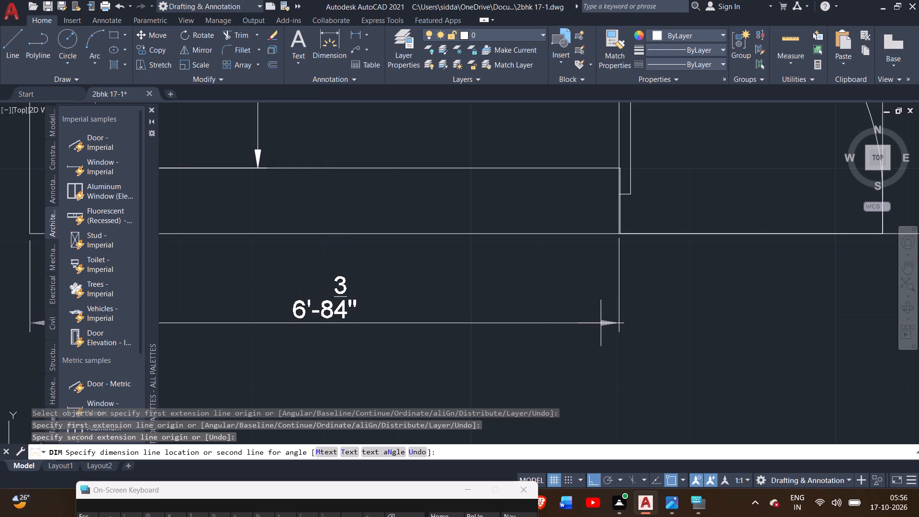
click(601, 323)
scroll(616, 206, up, 3)
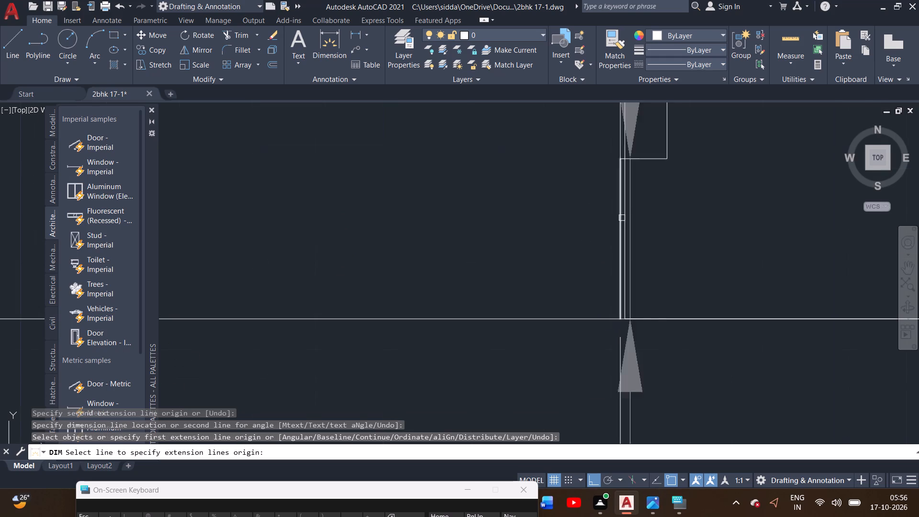
scroll(632, 270, up, 2)
scroll(490, 270, down, 6)
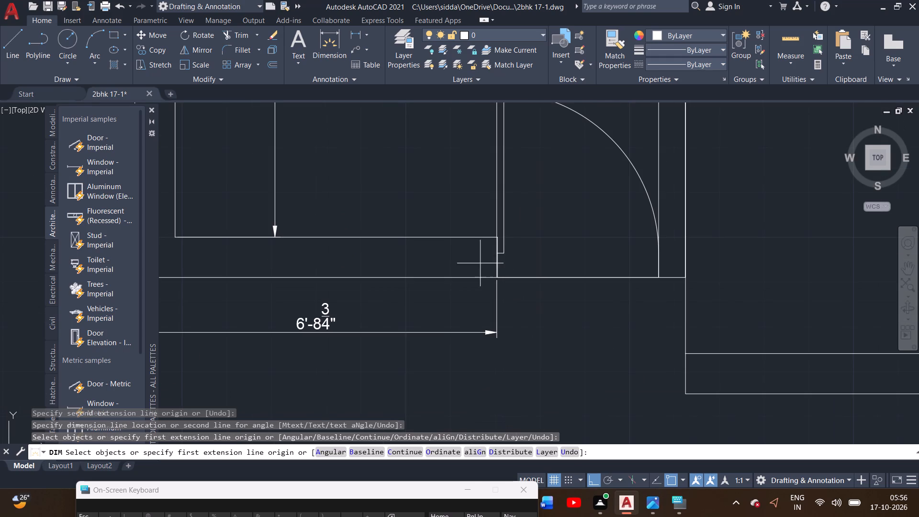
right_click(470, 255)
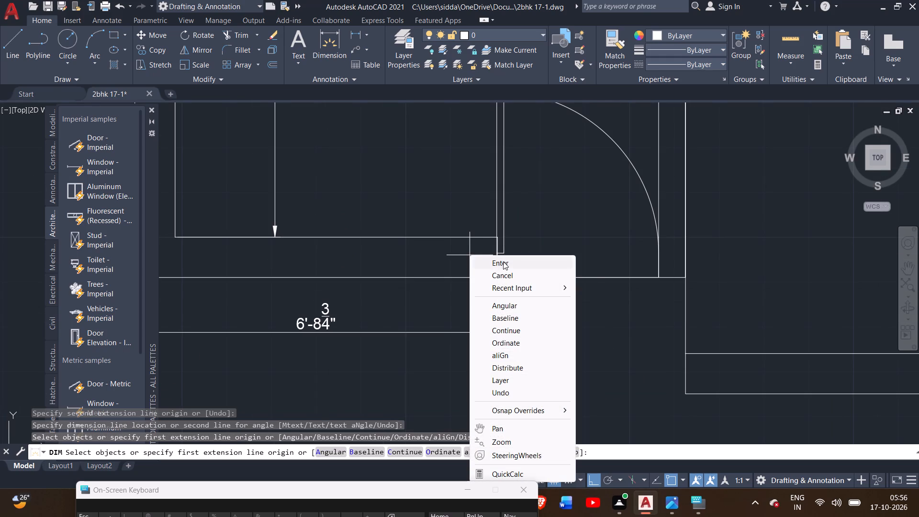
click(503, 261)
Dimension the door opening in the front room's south wall, aligning its dimension line with the adjacent wall dimension outside the wall.
scroll(484, 206, down, 2)
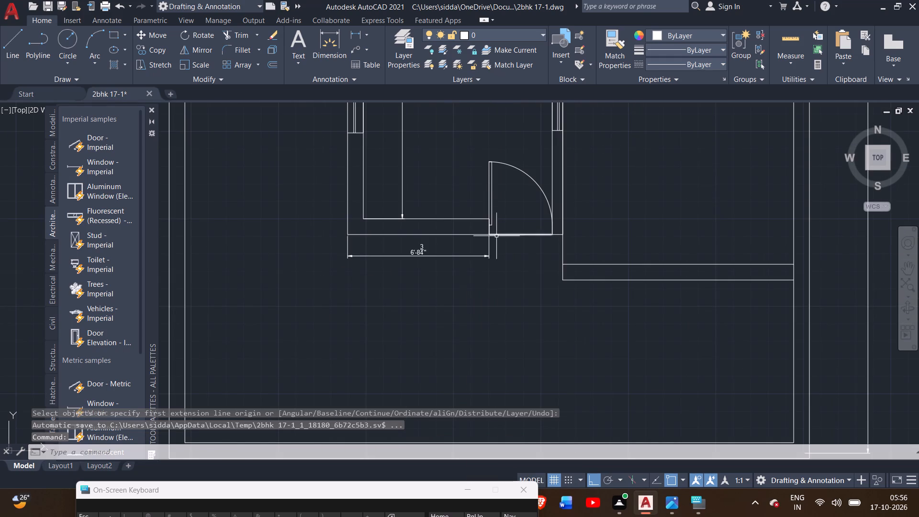
double_click(335, 48)
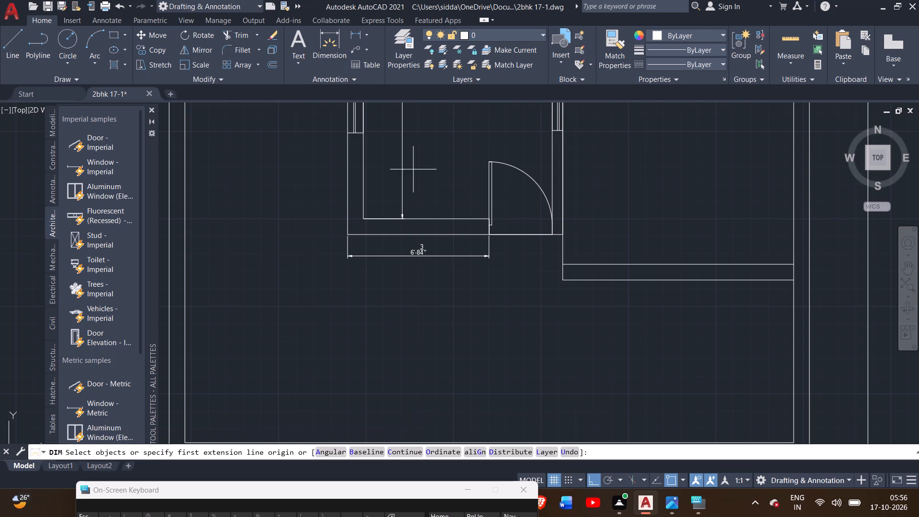
scroll(502, 262, up, 2)
scroll(471, 204, up, 2)
middle_drag(471, 204, 466, 229)
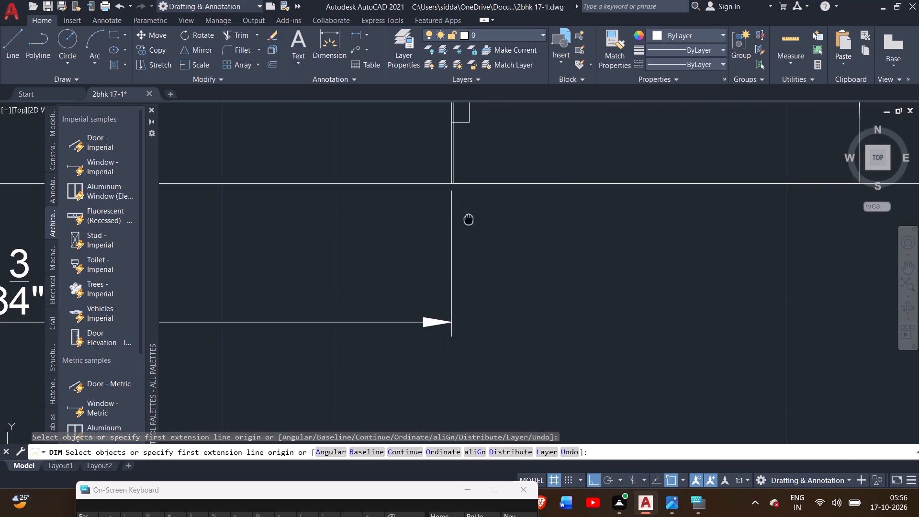
middle_drag(466, 229, 457, 258)
scroll(442, 244, up, 3)
click(428, 175)
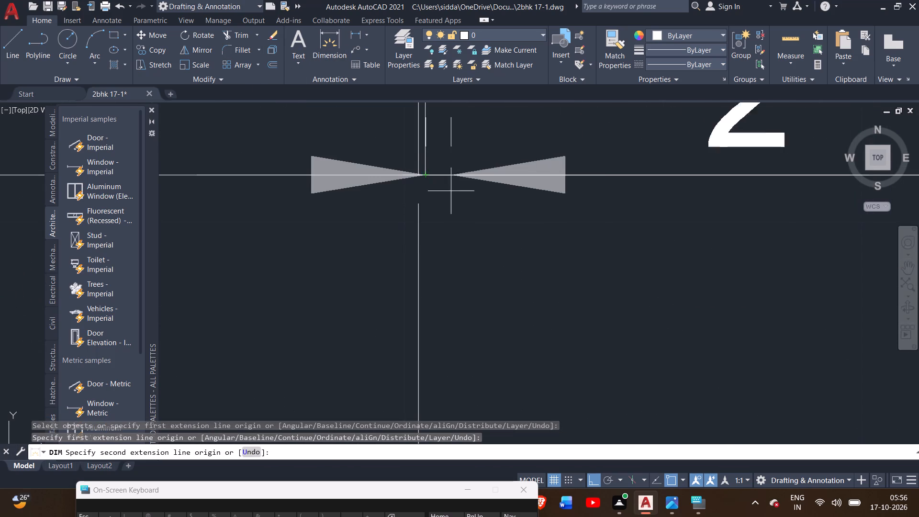
scroll(620, 225, down, 3)
scroll(738, 254, down, 2)
middle_drag(749, 253, 741, 253)
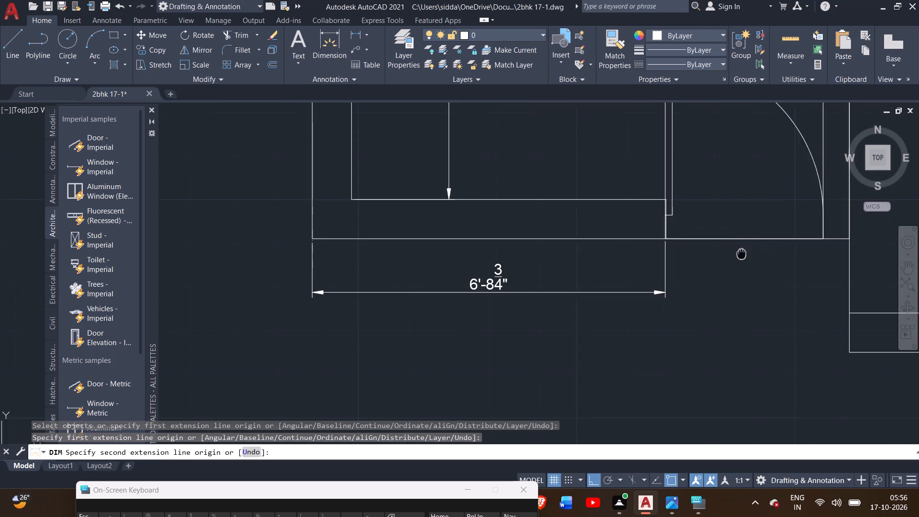
middle_drag(741, 253, 562, 269)
scroll(660, 262, up, 3)
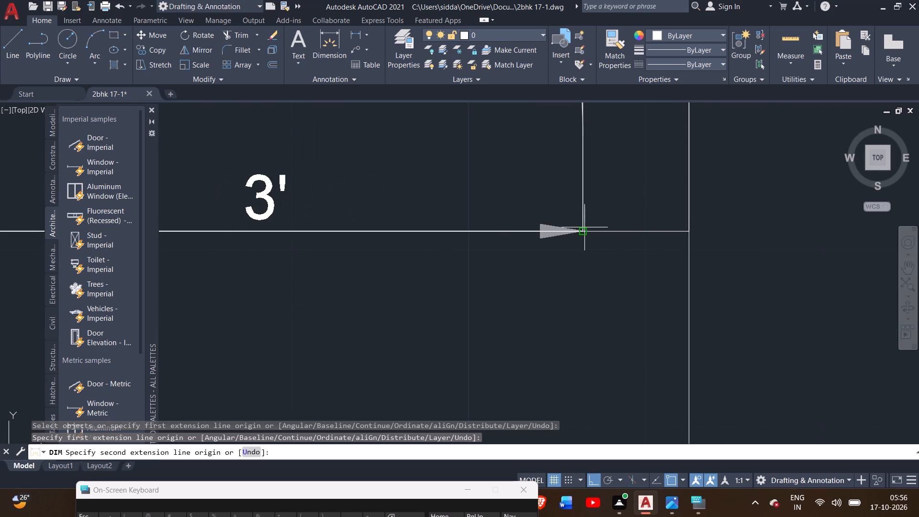
click(583, 229)
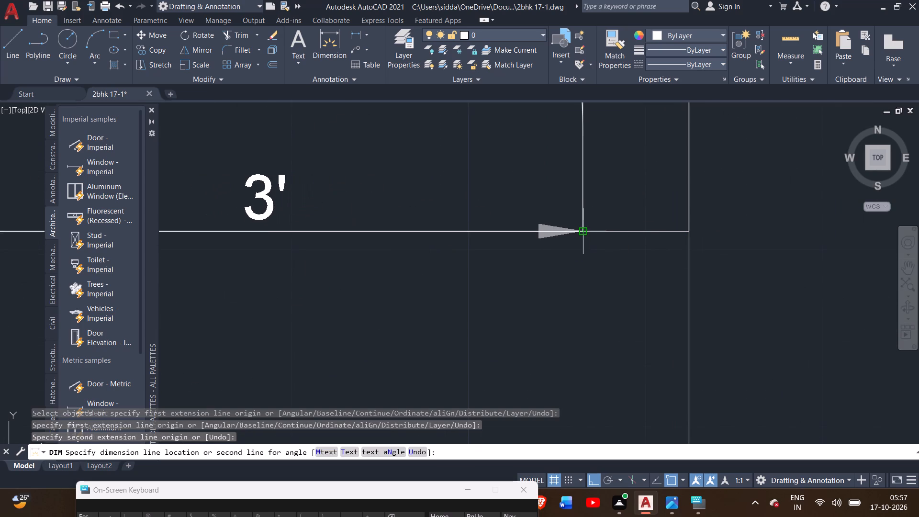
scroll(581, 313, down, 2)
middle_drag(581, 313, 581, 248)
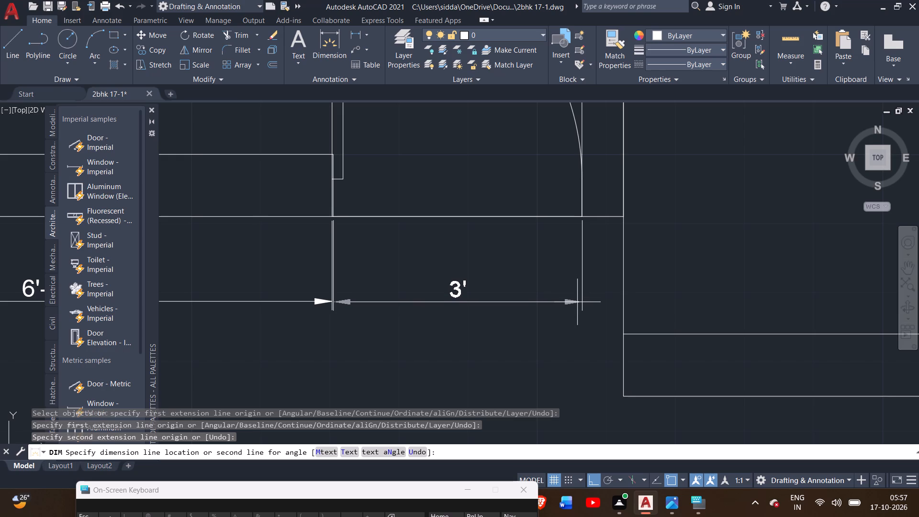
click(577, 302)
Dimension the thickness of the south wall east of the front room at its west end, with the dimension line outside to the west.
scroll(500, 357, down, 4)
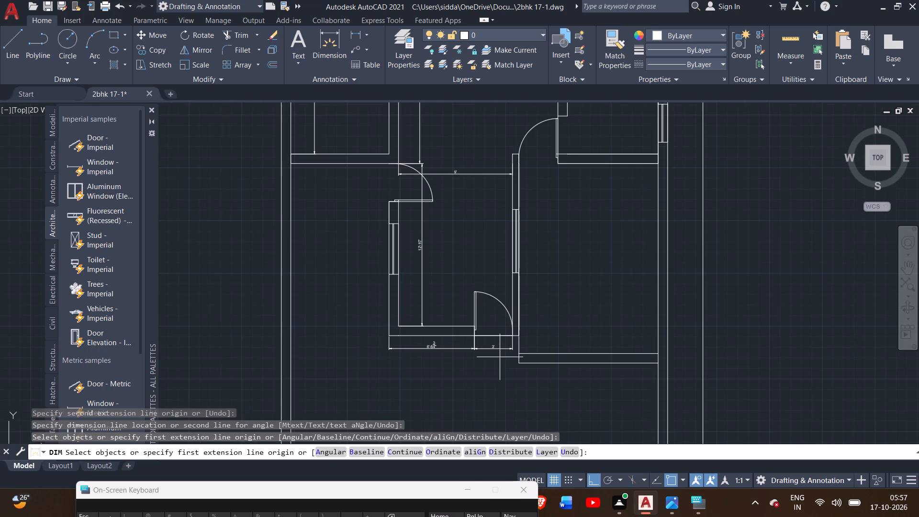
middle_drag(444, 390, 350, 337)
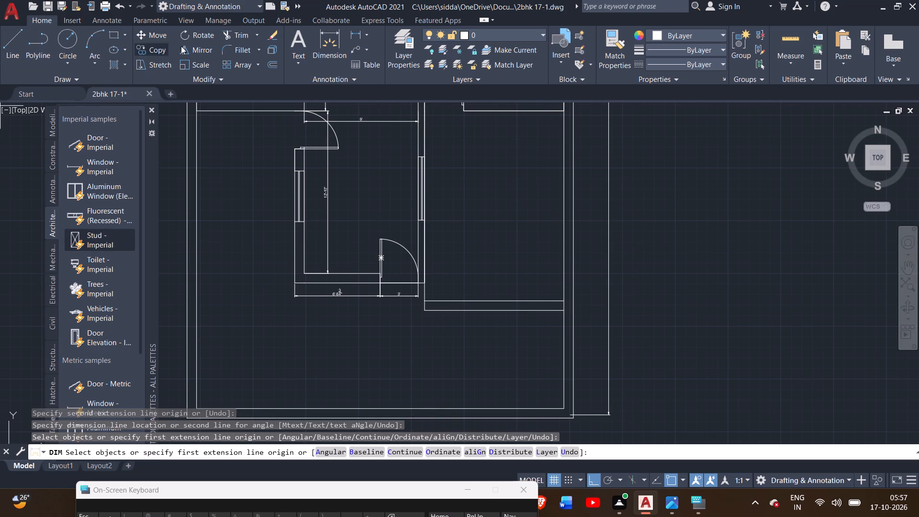
click(330, 51)
scroll(414, 316, up, 2)
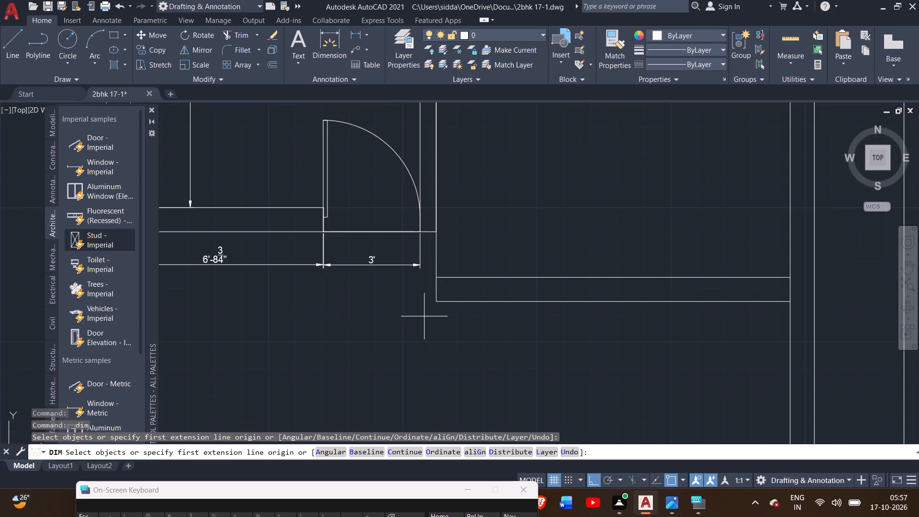
scroll(424, 316, up, 2)
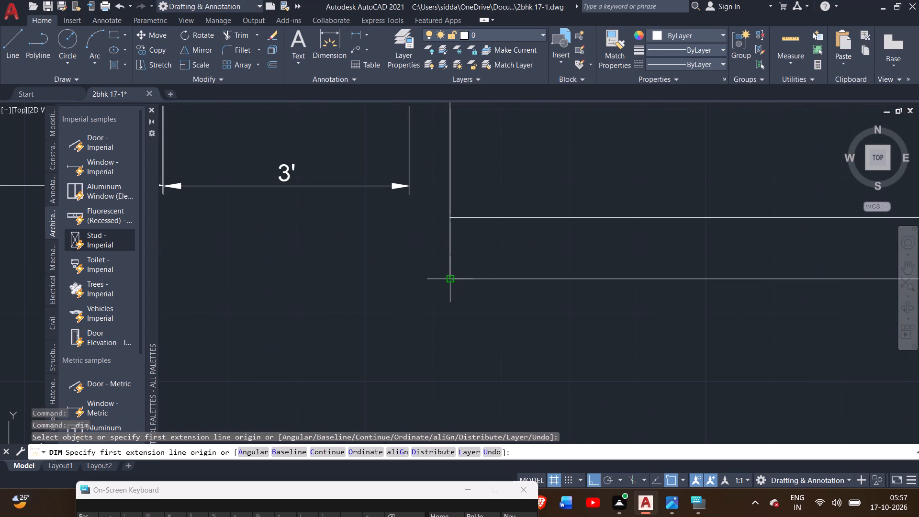
click(449, 277)
click(450, 218)
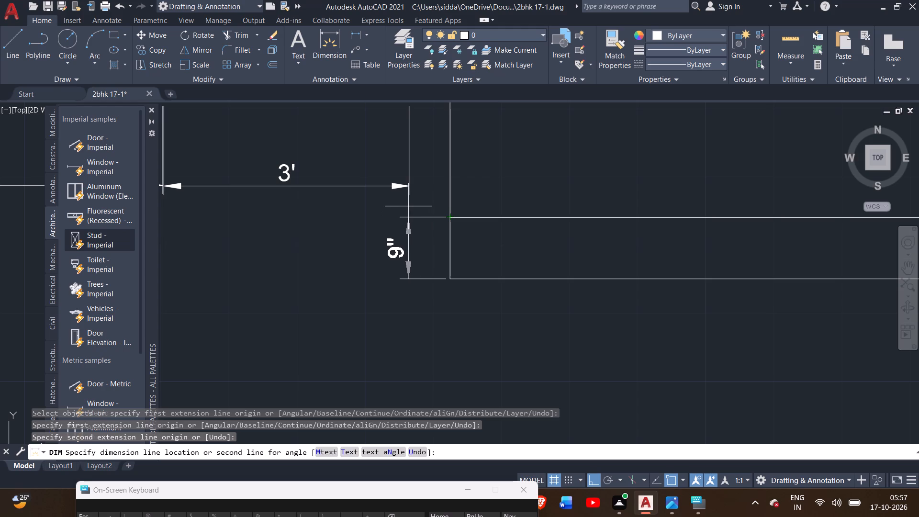
click(408, 206)
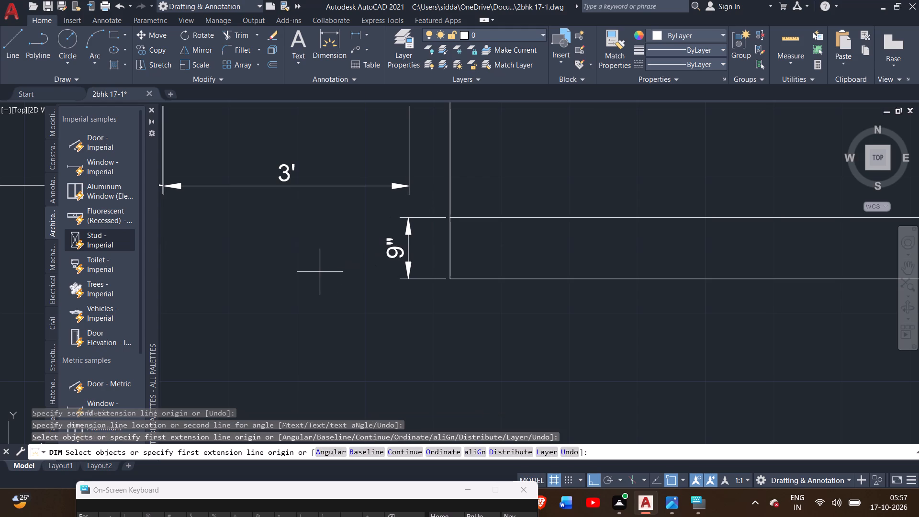
Dimension that south wall's length from its outer west corner to the east outer wall's inner face, with the dimension line south of it.
scroll(320, 272, down, 3)
middle_drag(320, 272, 345, 329)
scroll(284, 315, up, 3)
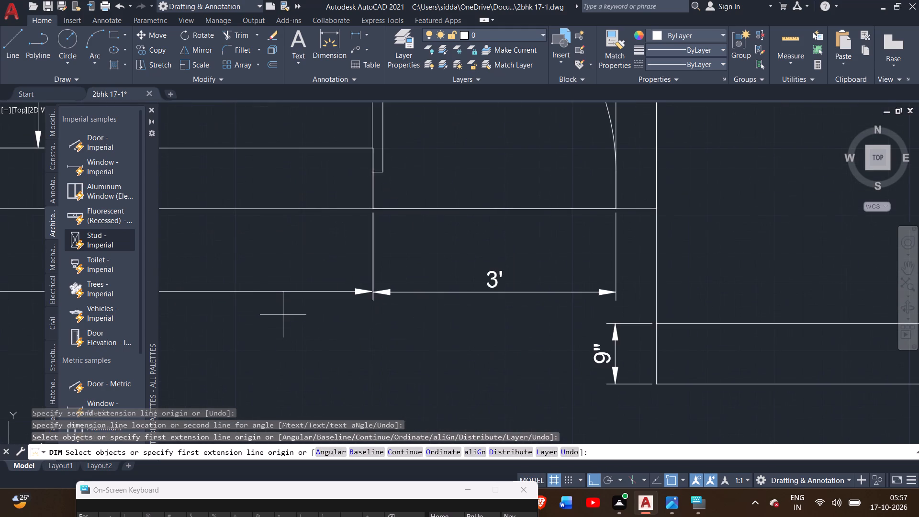
scroll(283, 315, down, 3)
middle_drag(283, 315, 294, 283)
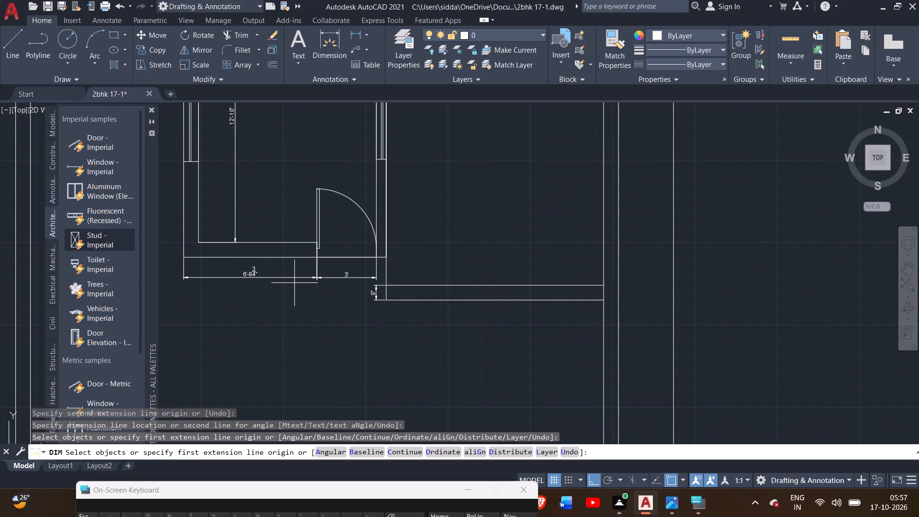
middle_drag(310, 340, 265, 305)
click(318, 53)
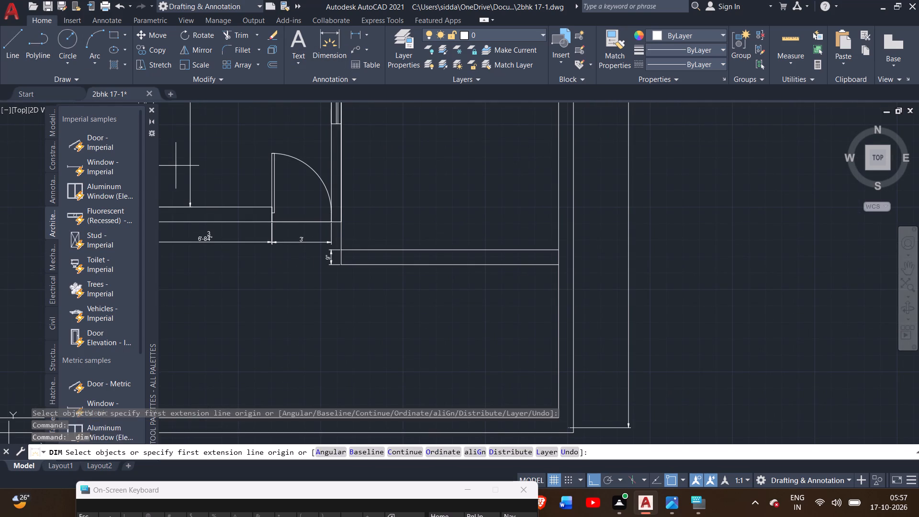
scroll(333, 327, up, 3)
middle_drag(349, 197, 341, 363)
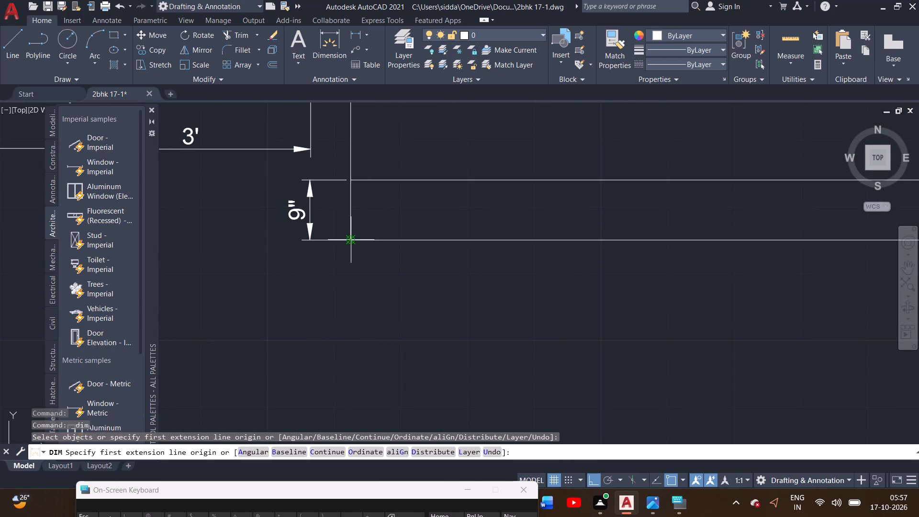
click(348, 238)
scroll(493, 275, down, 2)
middle_drag(494, 276, 293, 227)
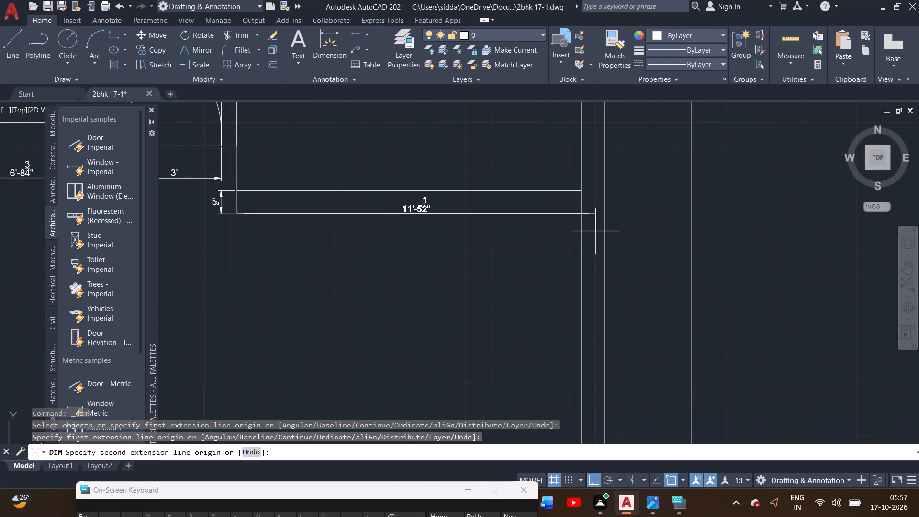
click(580, 213)
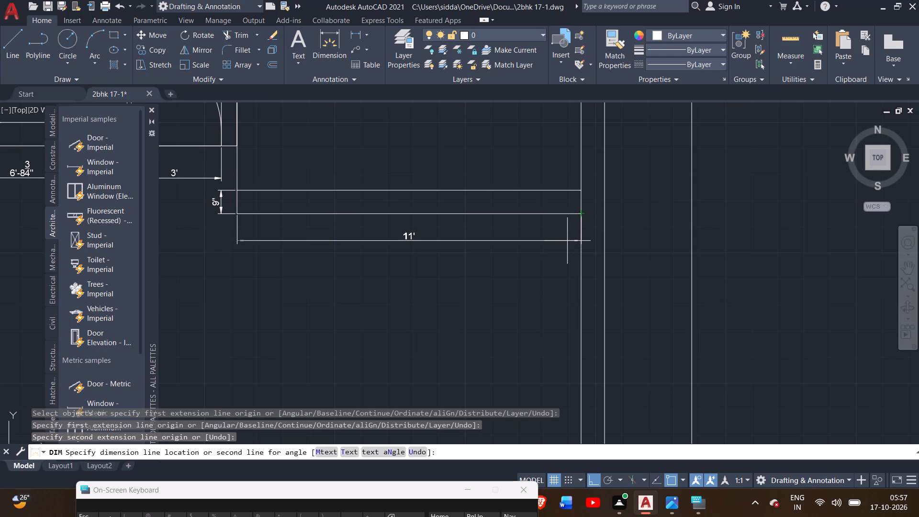
double_click(567, 241)
Dimension the front room's west wall from its outer south corner north to the door frame, with the dimension line outside to the west.
middle_drag(518, 297, 541, 327)
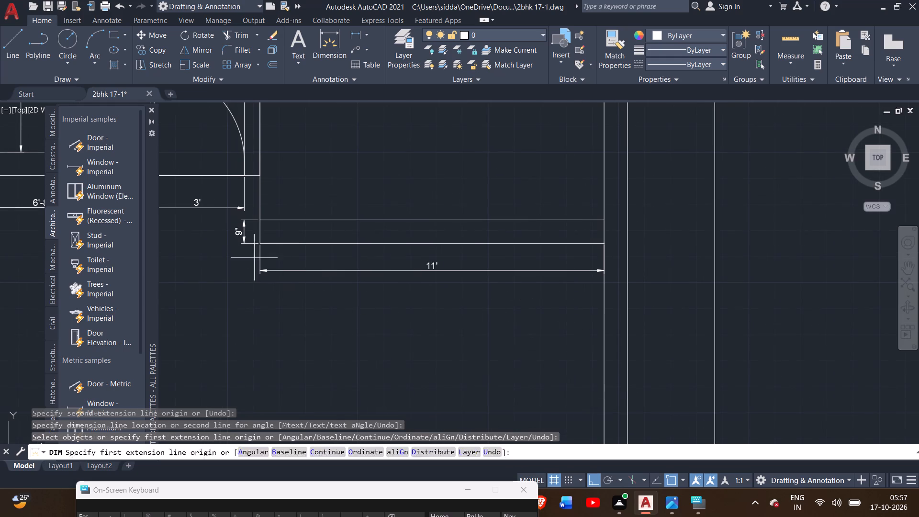
scroll(258, 225, up, 3)
scroll(282, 228, down, 3)
scroll(423, 205, down, 2)
middle_drag(425, 164, 431, 287)
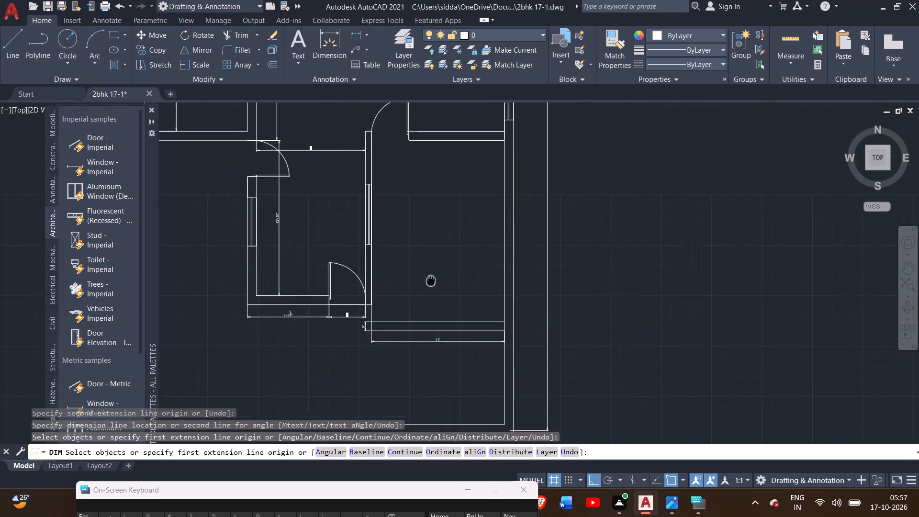
middle_drag(431, 287, 443, 358)
middle_drag(428, 287, 560, 264)
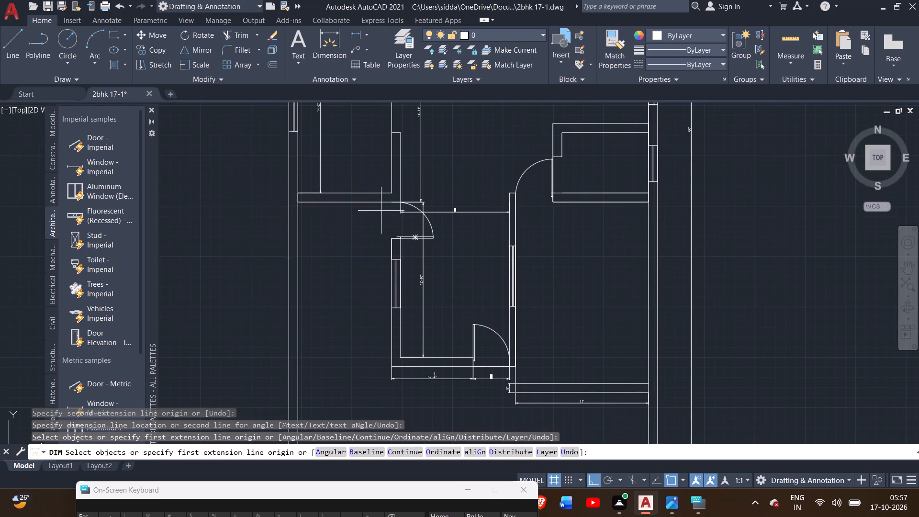
click(322, 46)
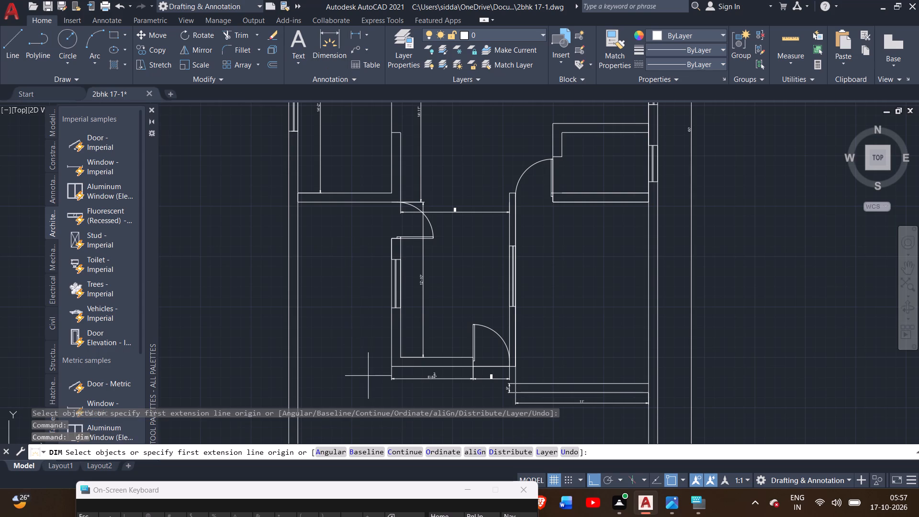
scroll(369, 384, up, 2)
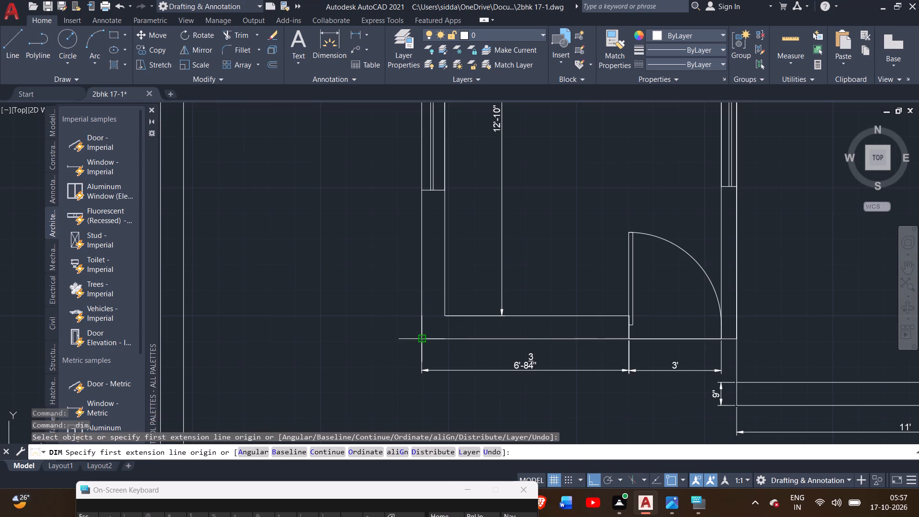
click(422, 340)
scroll(401, 250, down, 1)
middle_drag(401, 250, 404, 411)
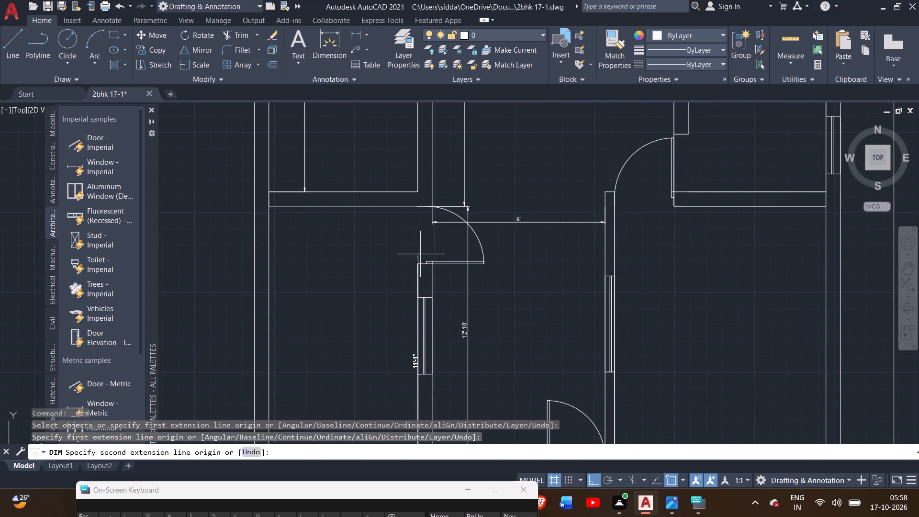
scroll(421, 258, up, 2)
click(407, 272)
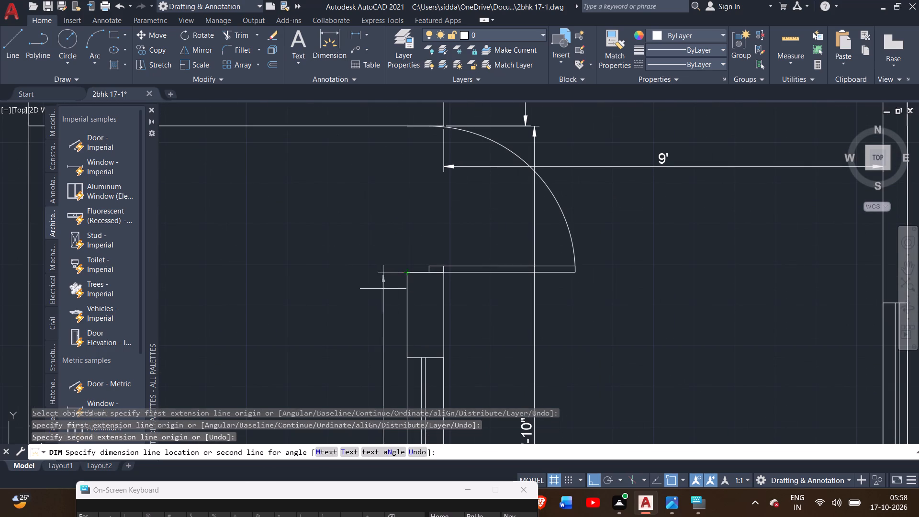
scroll(376, 289, down, 1)
middle_drag(376, 289, 471, 163)
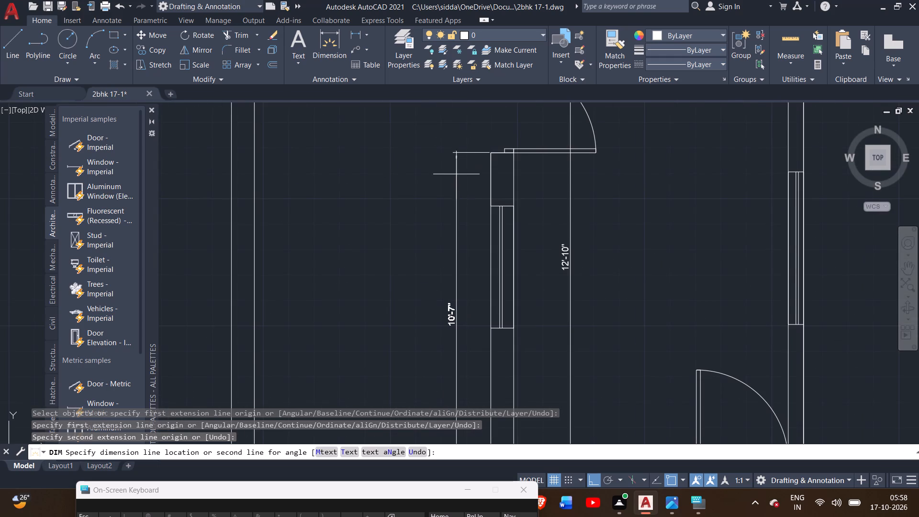
click(467, 163)
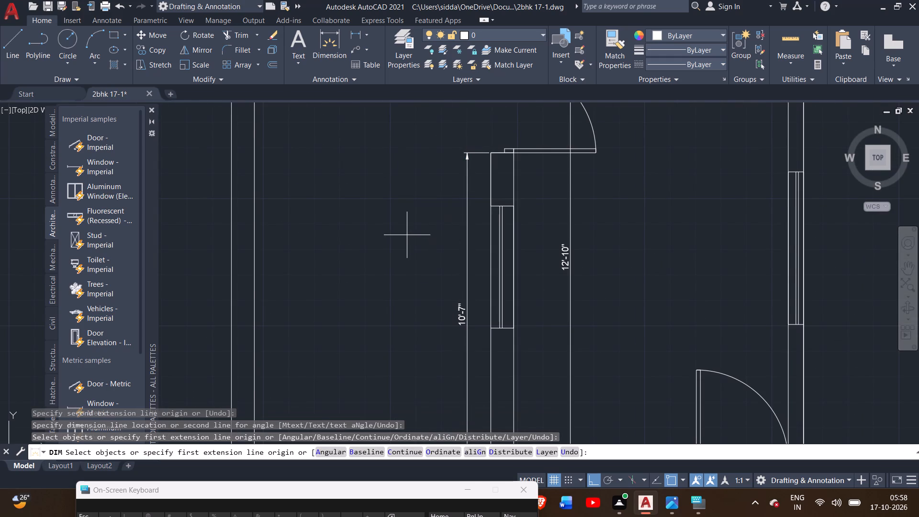
Dimension the door opening in the front room's west wall, from the door frame north to the cross wall, with the dimension line just west.
scroll(407, 235, down, 2)
middle_drag(407, 235, 430, 393)
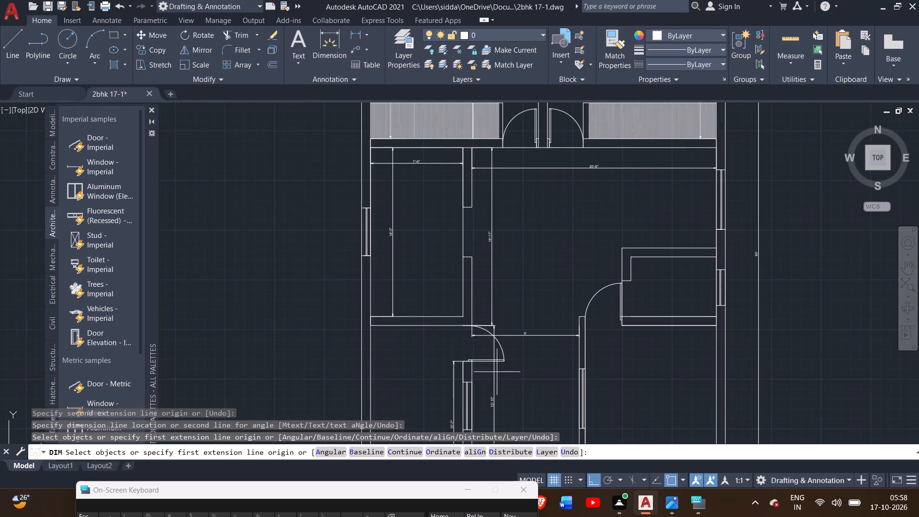
scroll(496, 371, up, 3)
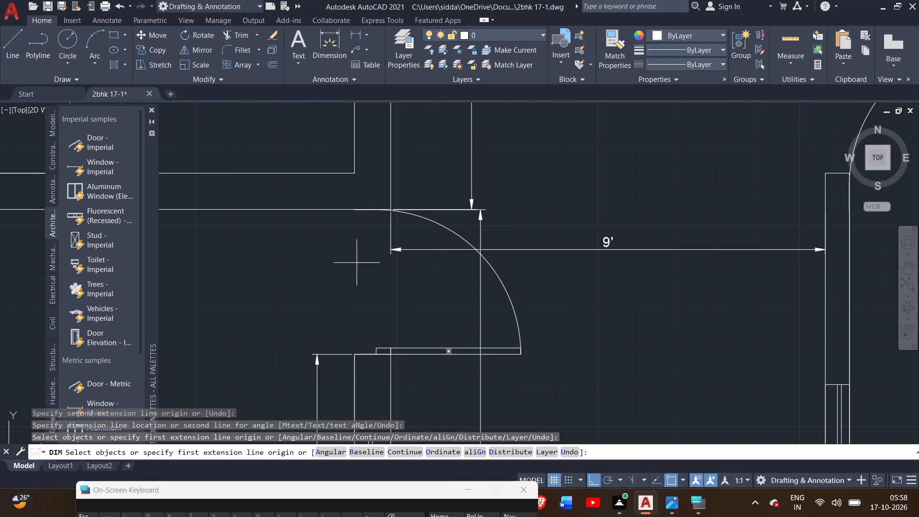
scroll(357, 263, down, 1)
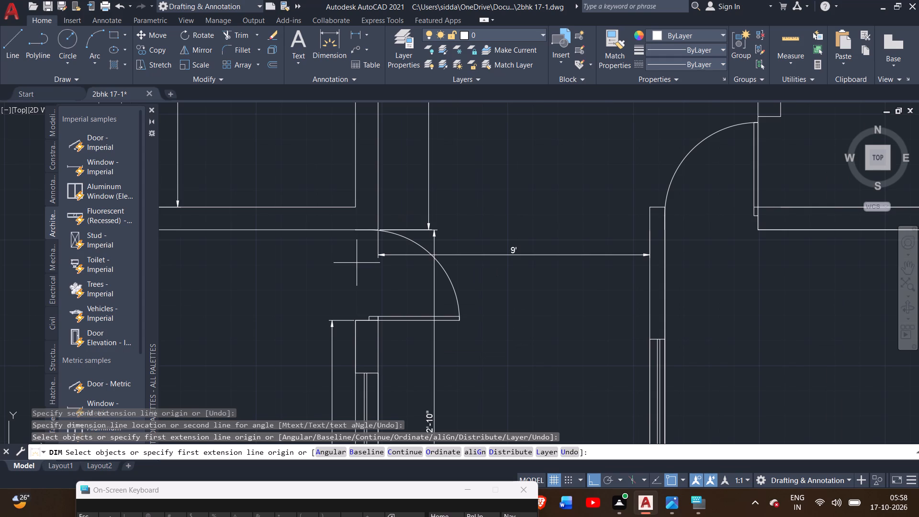
scroll(357, 263, up, 2)
scroll(357, 263, down, 1)
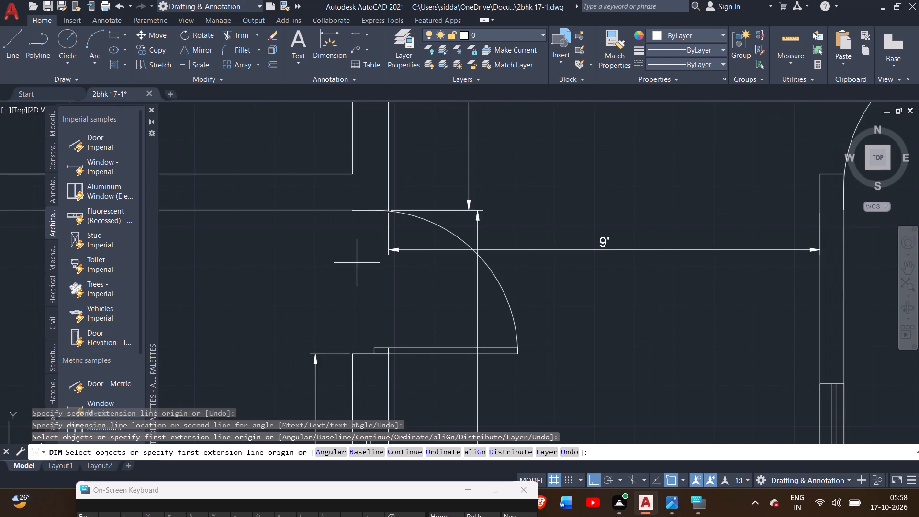
scroll(357, 263, down, 1)
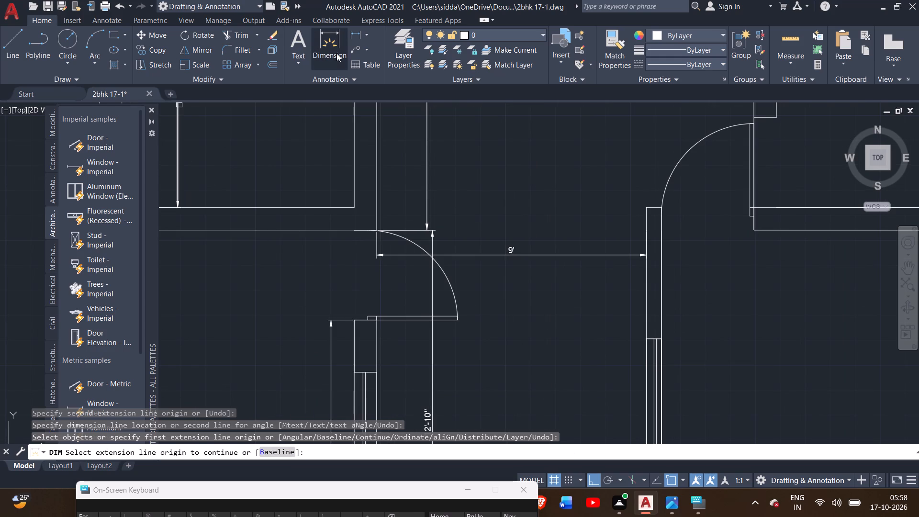
click(336, 53)
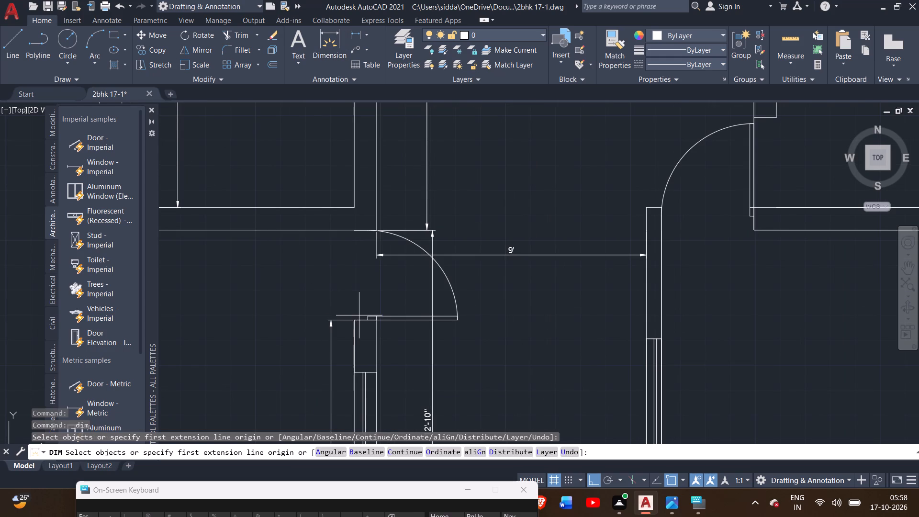
click(356, 318)
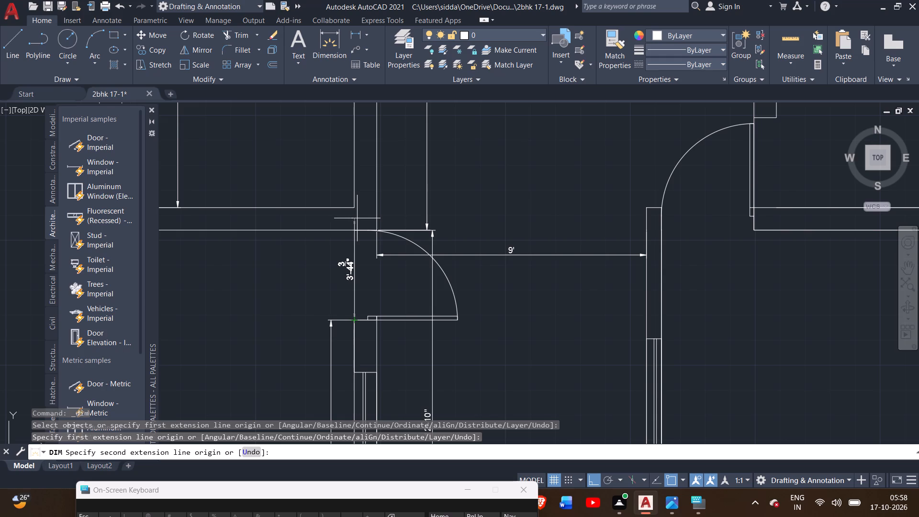
scroll(359, 230, up, 3)
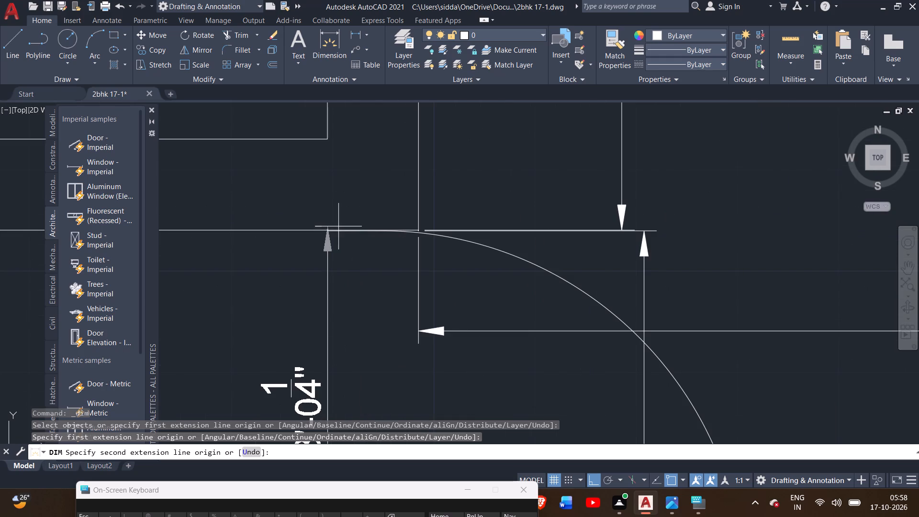
click(326, 229)
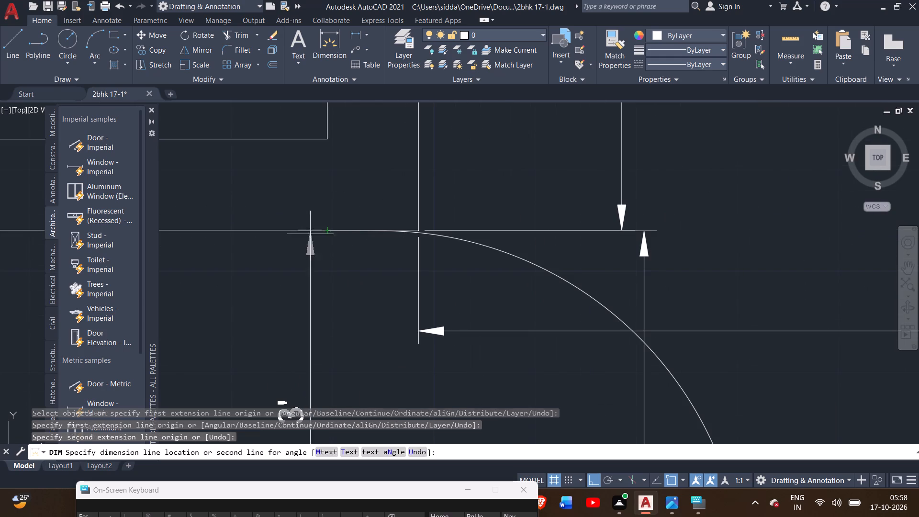
click(293, 239)
Look over the plan from the front room to the bedrooms for walls and openings that still lack dimensions.
scroll(307, 295, down, 3)
middle_drag(325, 296, 371, 327)
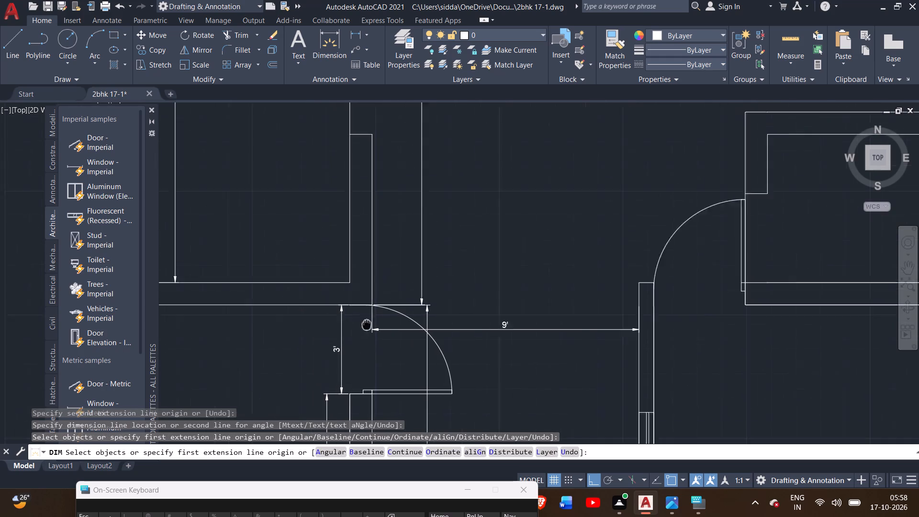
middle_drag(371, 327, 489, 472)
scroll(447, 364, down, 2)
middle_drag(442, 333, 441, 385)
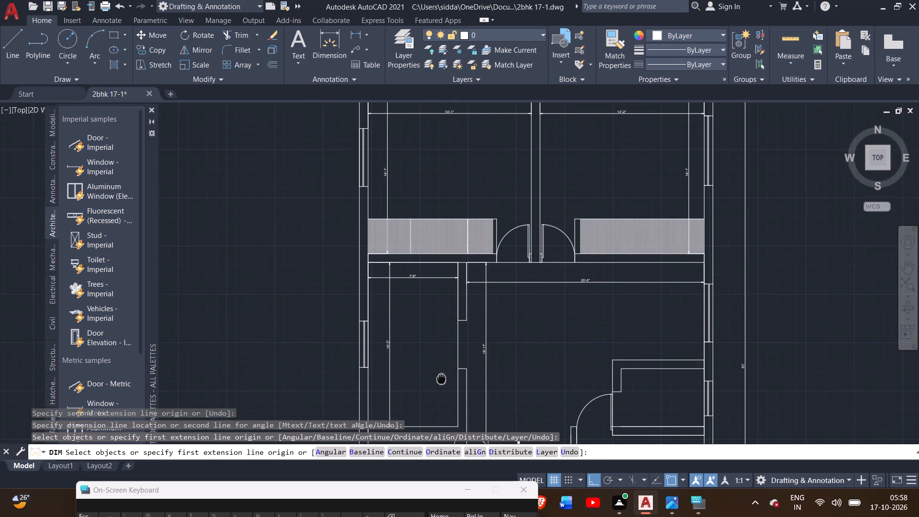
middle_drag(441, 385, 441, 390)
scroll(450, 364, up, 1)
scroll(450, 364, down, 2)
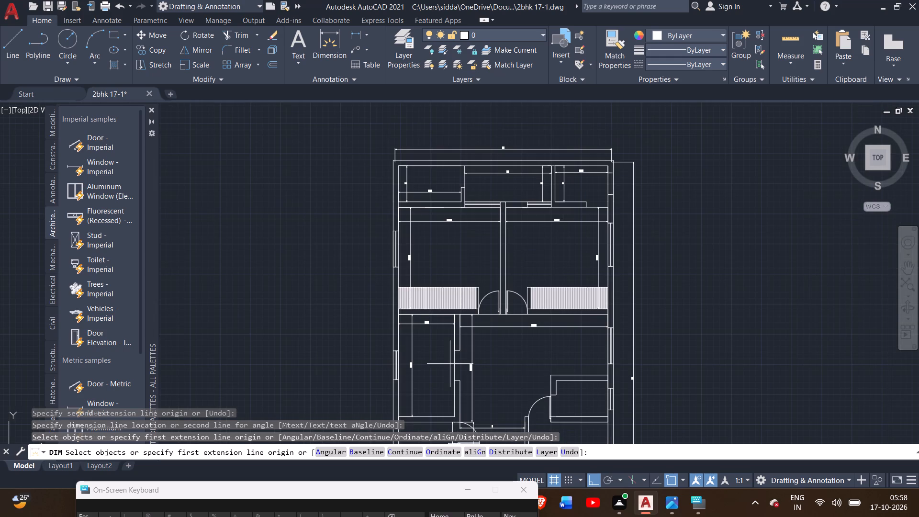
middle_drag(450, 362, 360, 186)
scroll(383, 362, up, 3)
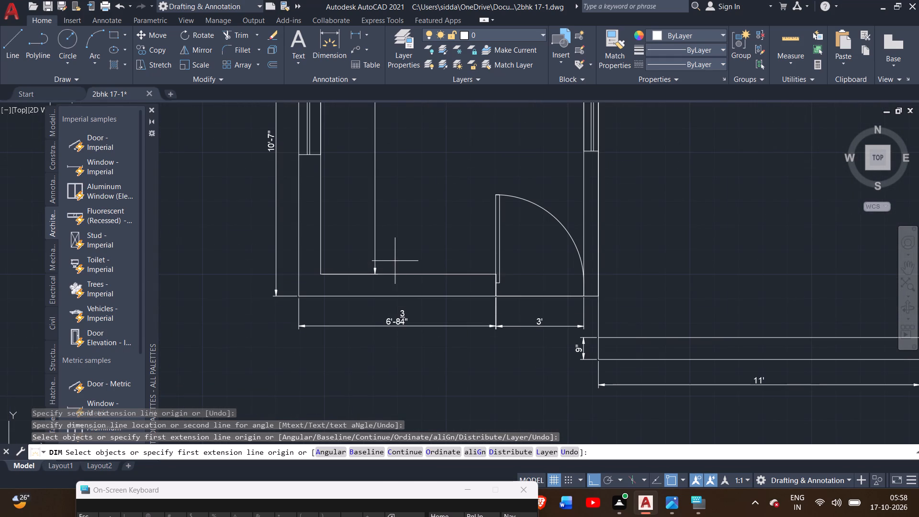
scroll(402, 232, down, 2)
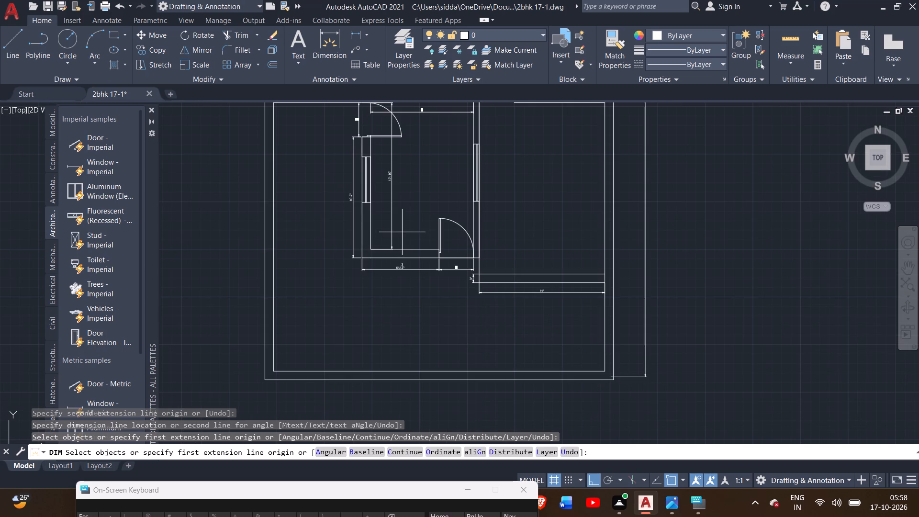
middle_drag(402, 232, 486, 323)
middle_drag(477, 235, 492, 369)
middle_drag(538, 224, 547, 347)
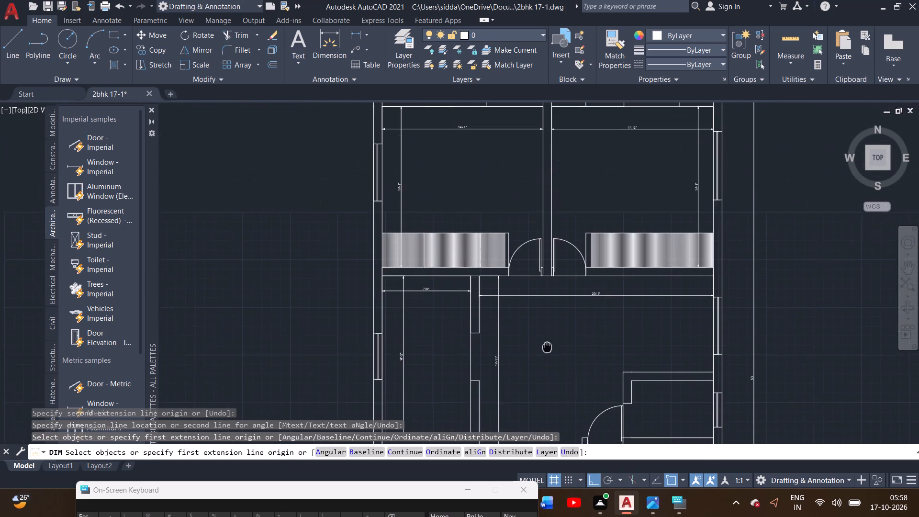
middle_drag(547, 347, 547, 358)
Dimension the window stretch of the north middle room's south wall, from its west corner to the bedroom partition's west face, dimension line inside the room.
scroll(506, 237, up, 3)
middle_drag(505, 236, 519, 364)
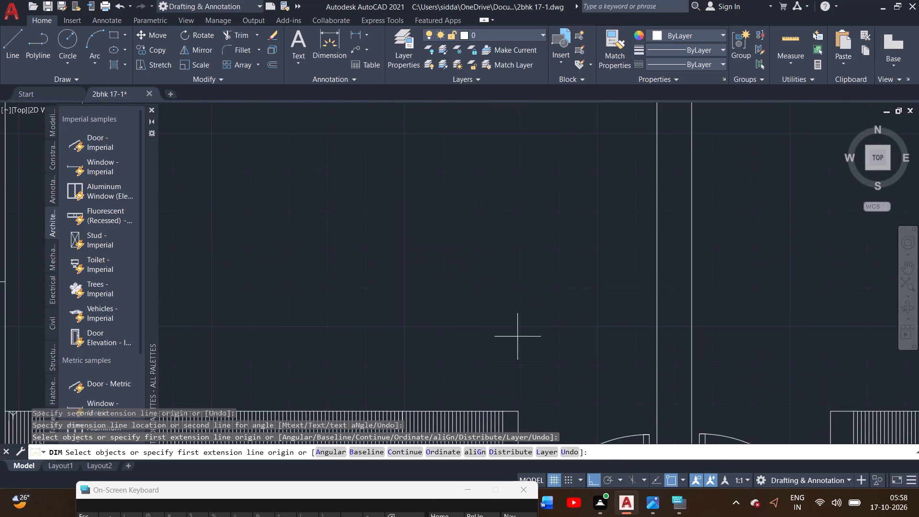
scroll(522, 320, down, 2)
middle_drag(511, 214, 427, 260)
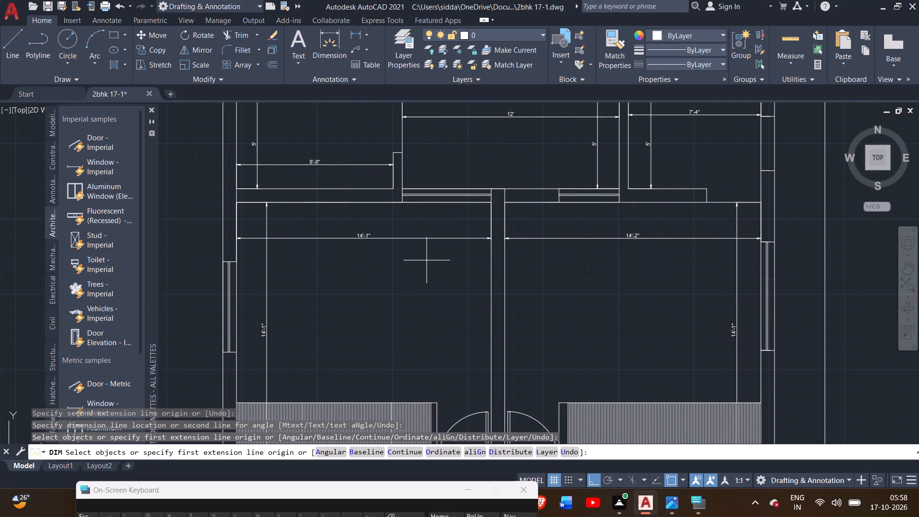
scroll(428, 180, up, 3)
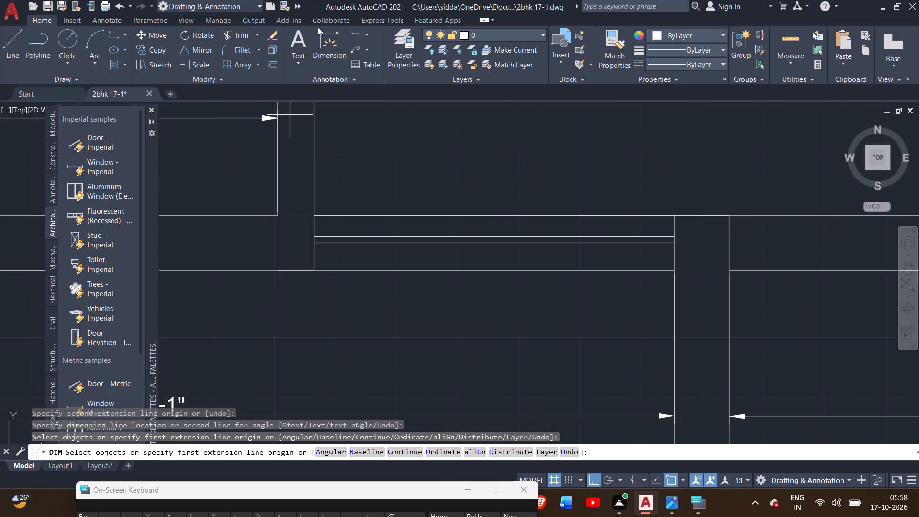
triple_click(338, 46)
click(314, 214)
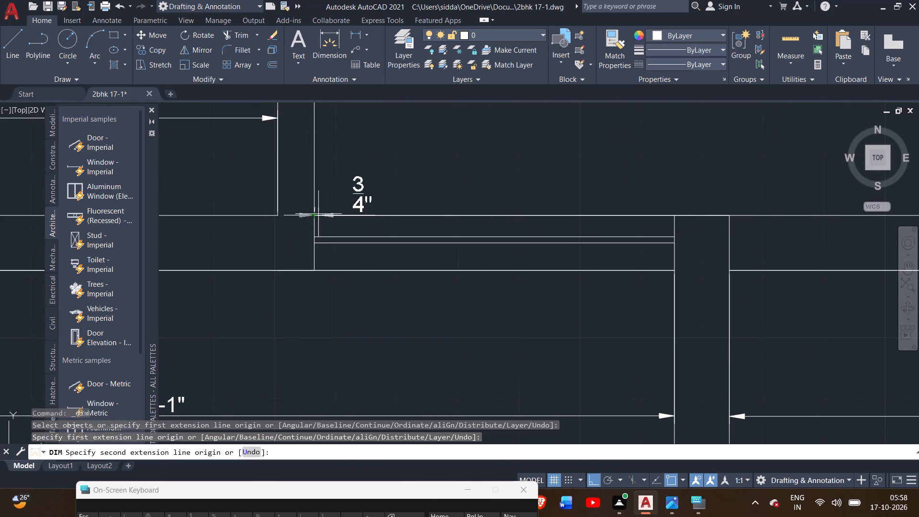
click(675, 217)
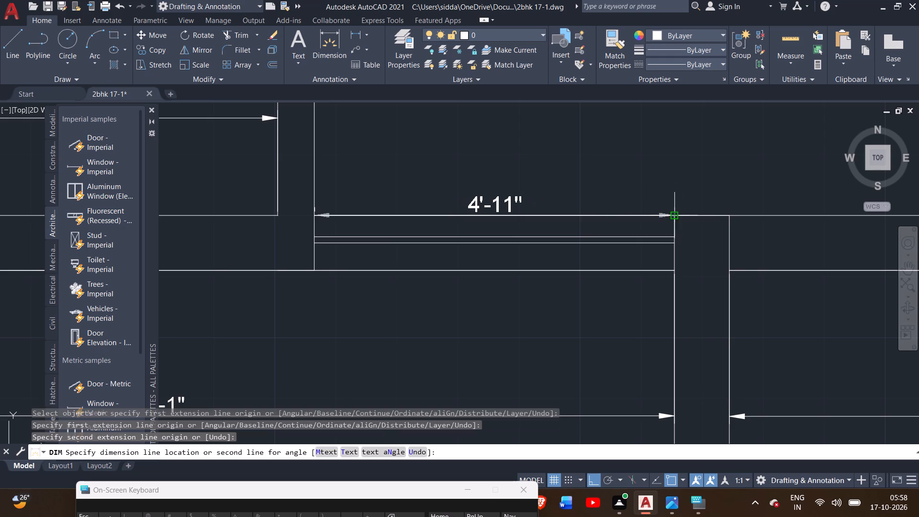
double_click(663, 175)
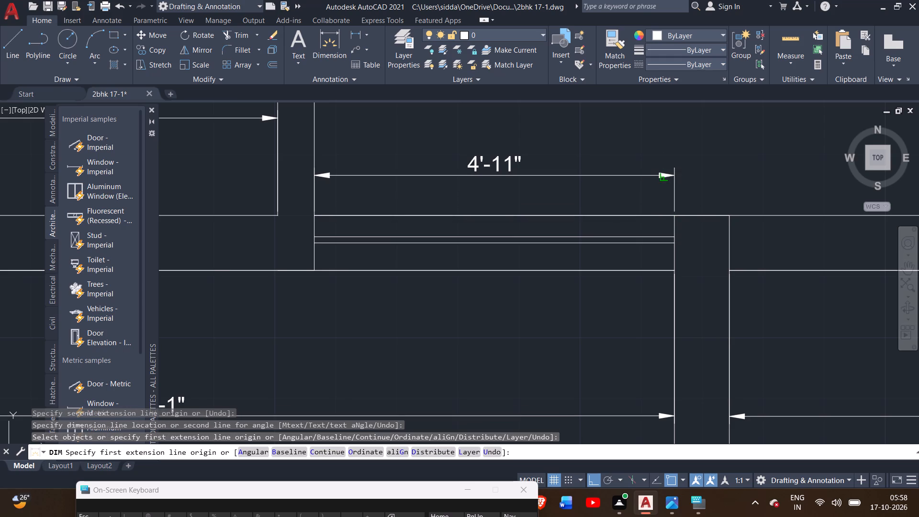
Dimension the same wall from the bedroom partition's east face to the middle room's east wall, with the dimension line inside the room, and finish dimensioning.
click(727, 218)
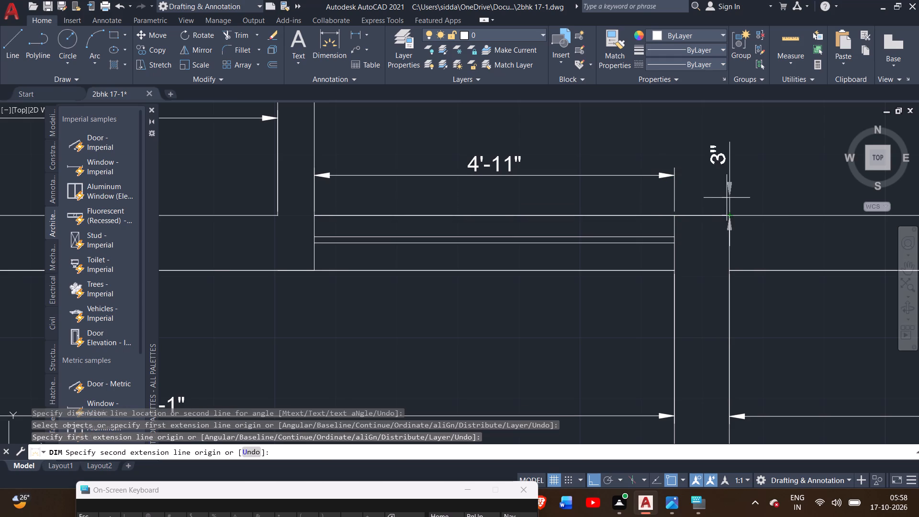
scroll(727, 198, down, 2)
middle_drag(727, 198, 533, 236)
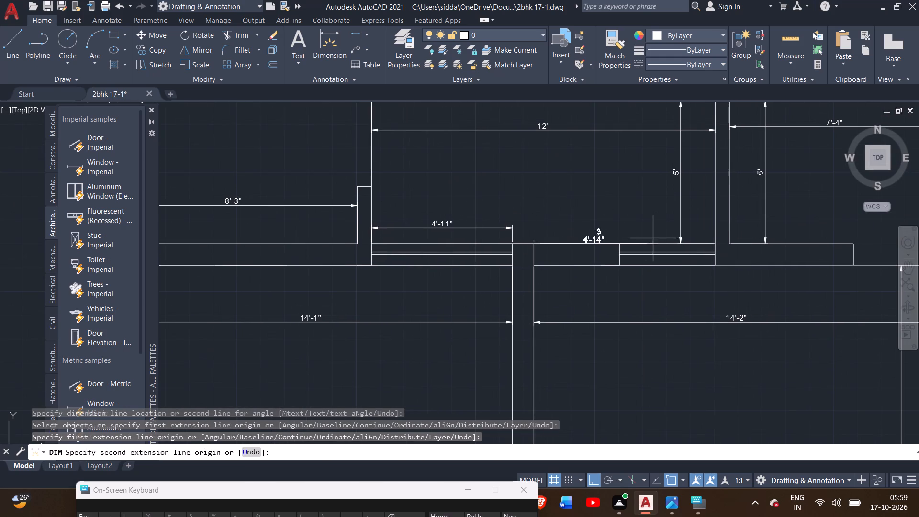
click(716, 243)
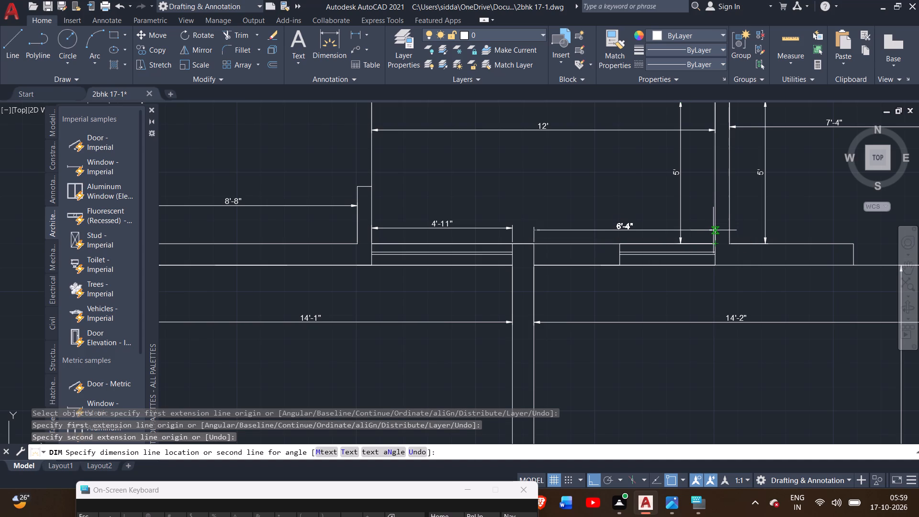
double_click(713, 230)
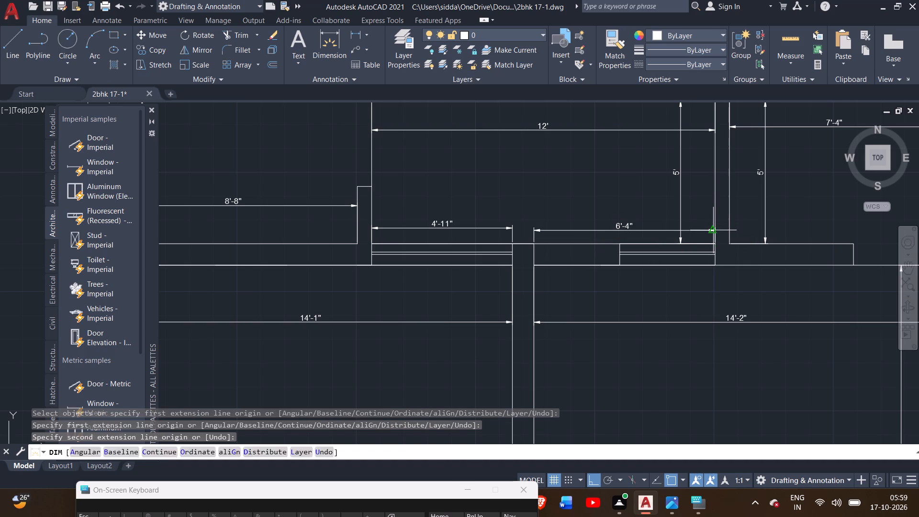
scroll(541, 237, up, 3)
scroll(520, 246, down, 3)
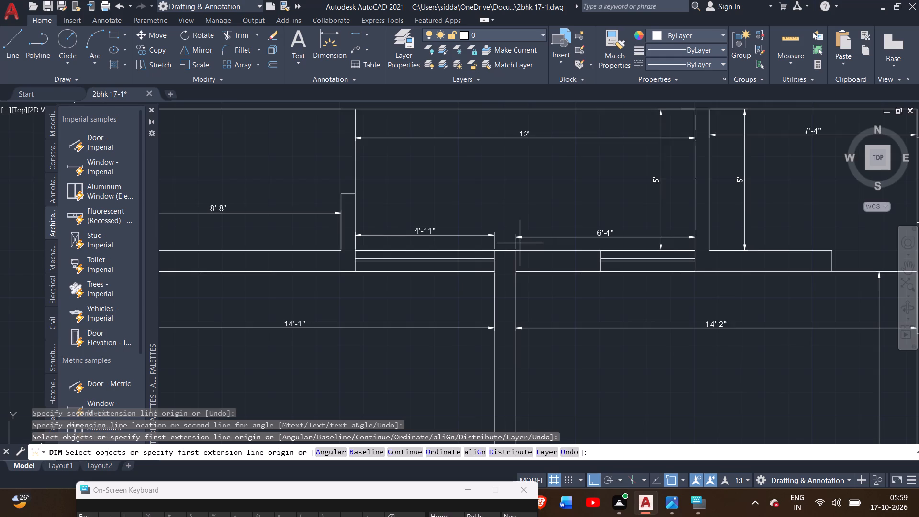
scroll(523, 243, down, 2)
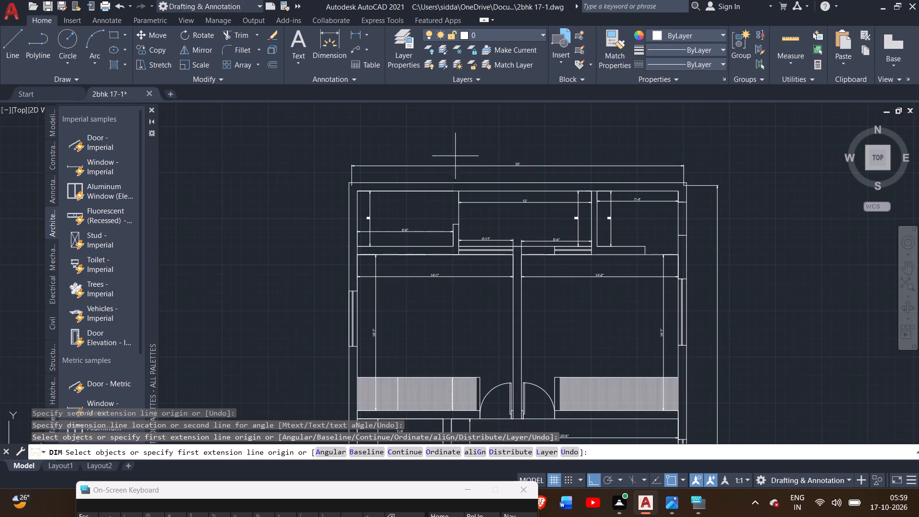
right_click(423, 136)
click(436, 146)
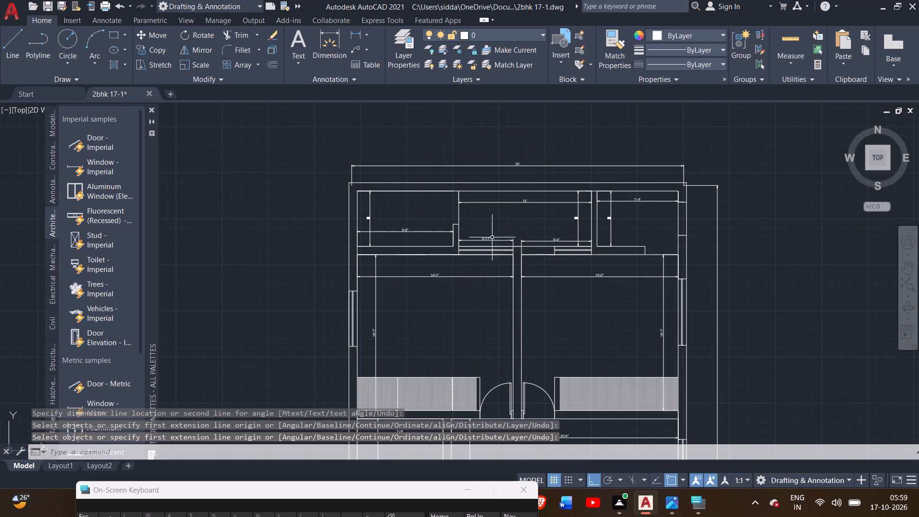
Examine the dimensions around the three north rooms and the wall separating them from the bedrooms.
scroll(495, 270, up, 2)
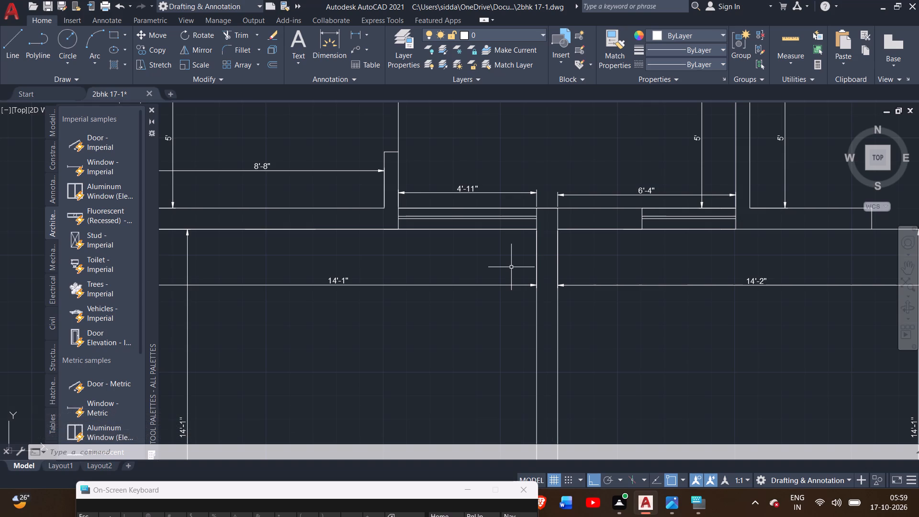
scroll(493, 254, up, 1)
middle_drag(493, 254, 486, 366)
scroll(645, 245, up, 2)
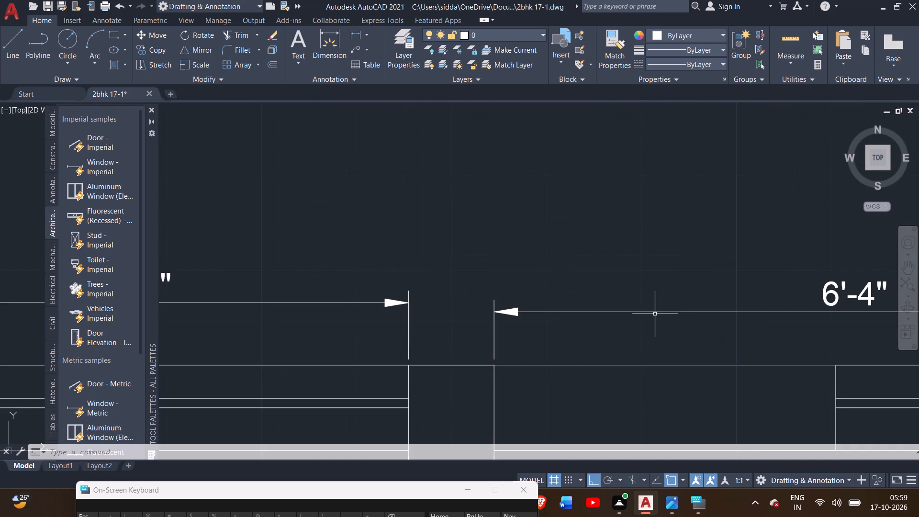
scroll(655, 314, down, 2)
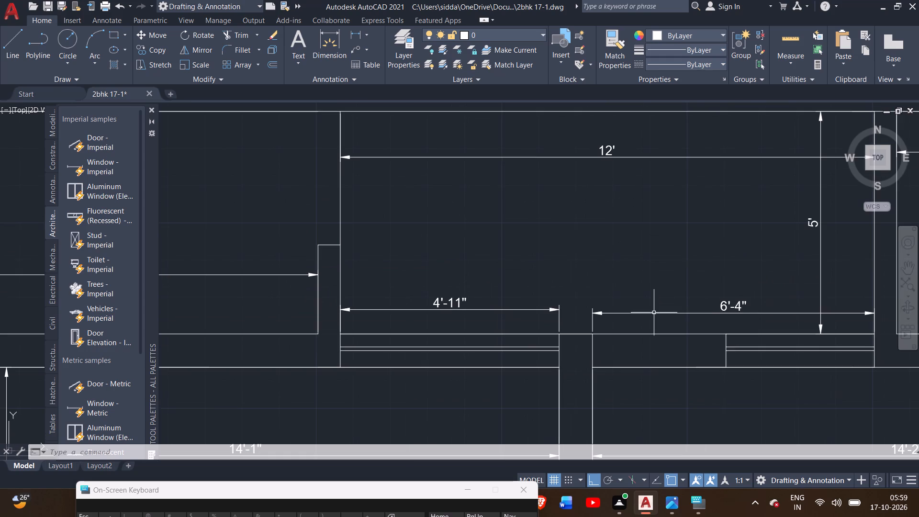
scroll(654, 313, down, 3)
scroll(660, 290, up, 2)
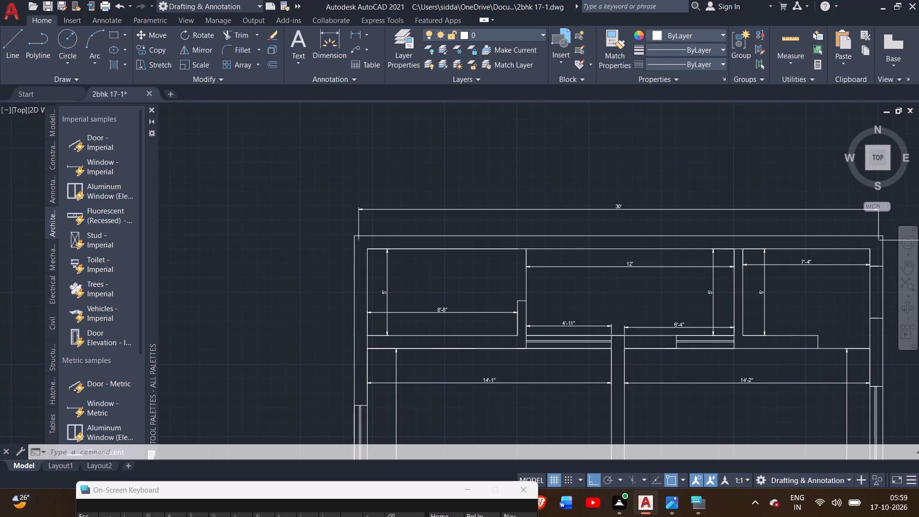
scroll(660, 290, up, 1)
scroll(660, 290, down, 2)
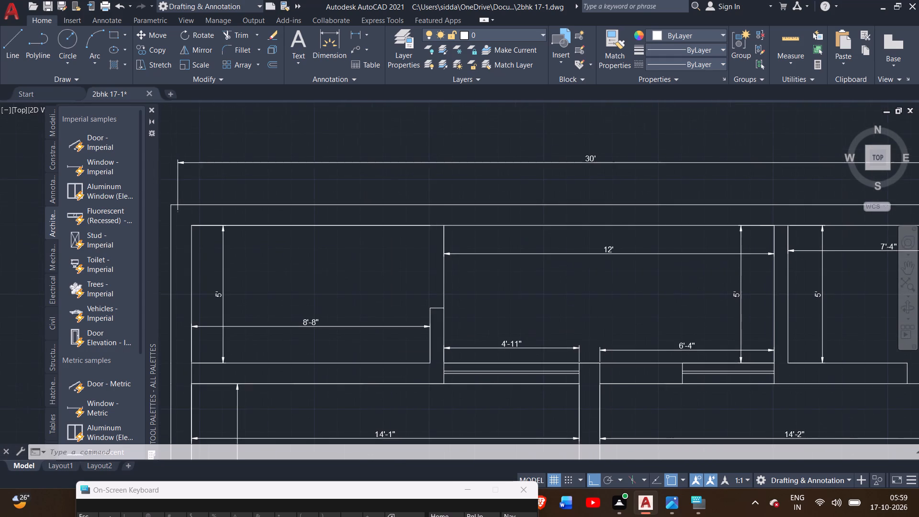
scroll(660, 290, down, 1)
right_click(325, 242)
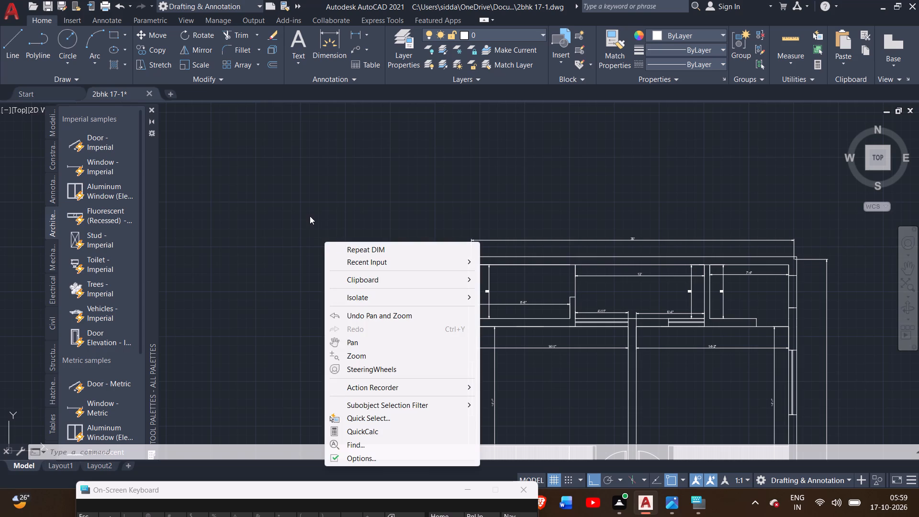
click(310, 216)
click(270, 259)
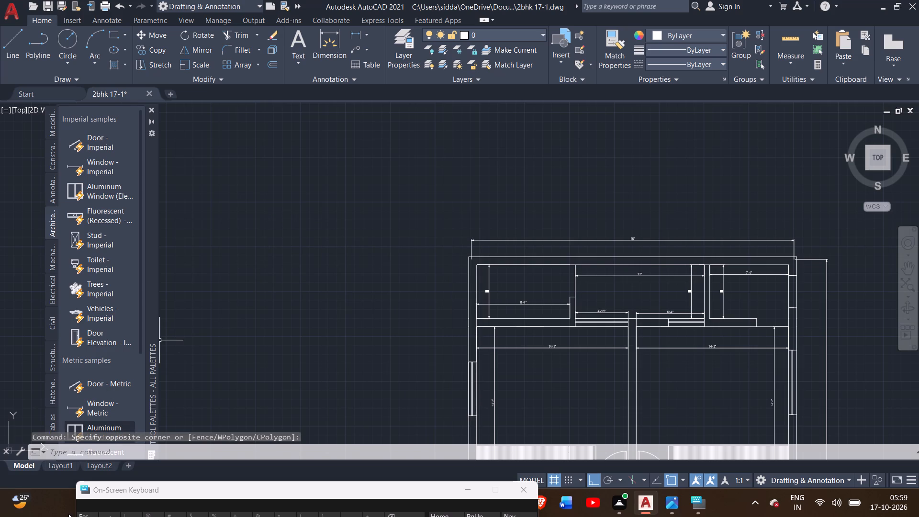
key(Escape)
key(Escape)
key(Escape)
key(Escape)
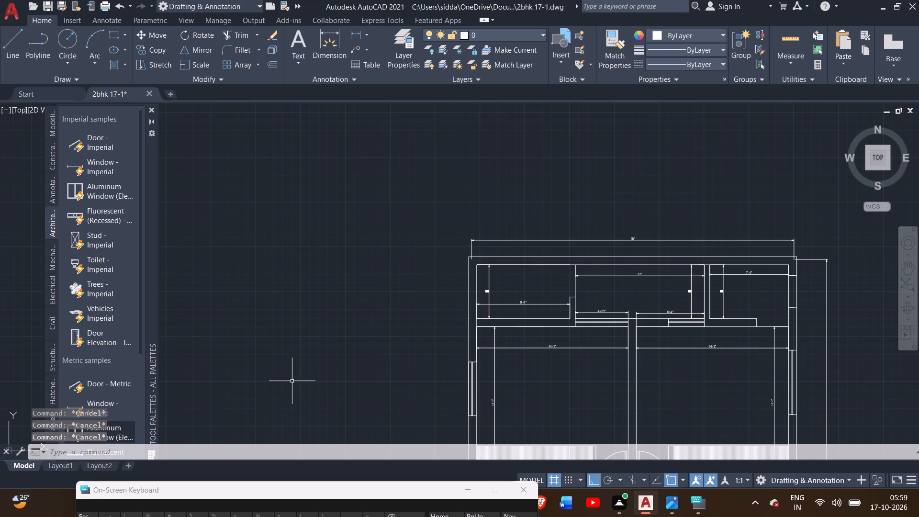
Examine the bedrooms' south wall, with its hatched wardrobes and two door openings, for dimensions that are still missing.
scroll(292, 381, down, 2)
middle_drag(292, 381, 338, 248)
scroll(432, 298, up, 2)
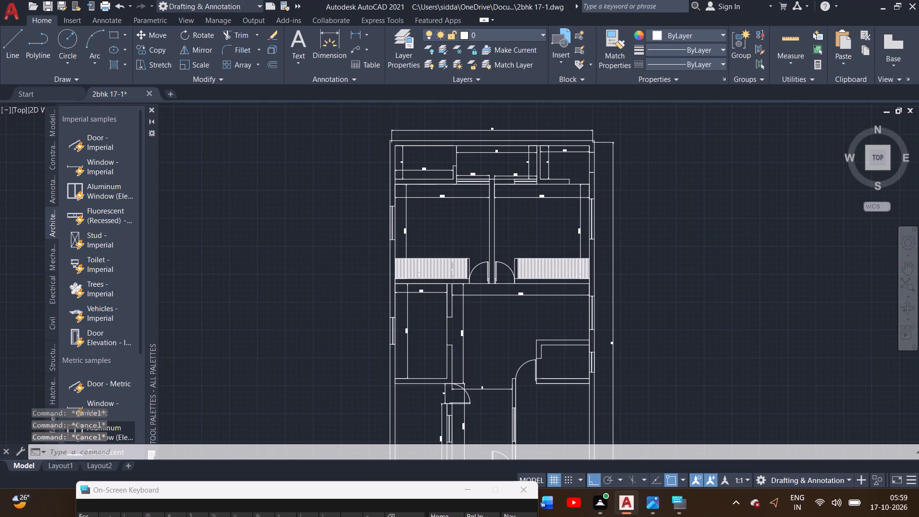
scroll(432, 298, up, 3)
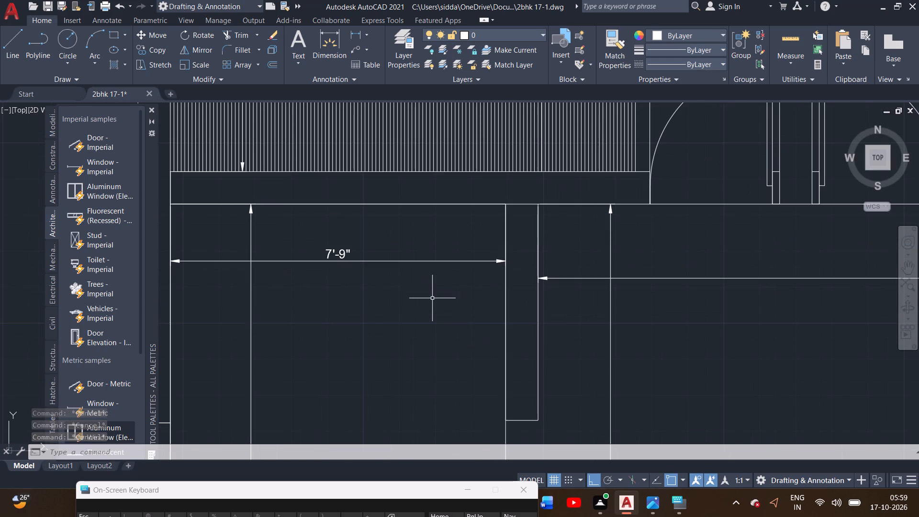
middle_drag(398, 266, 415, 439)
scroll(414, 435, up, 1)
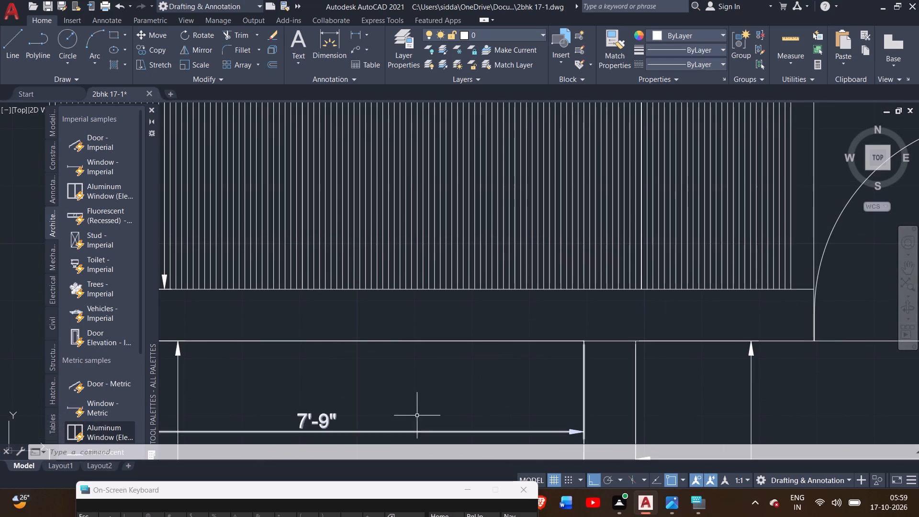
middle_drag(411, 334, 437, 433)
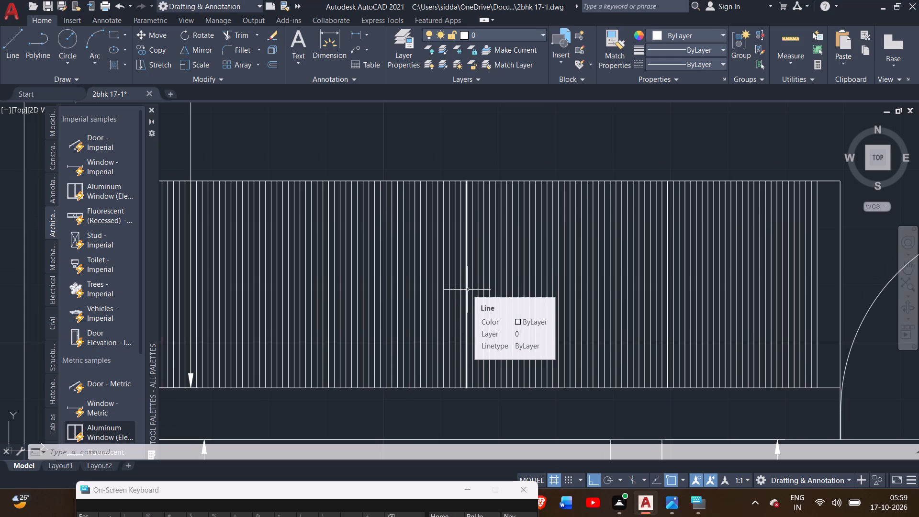
scroll(481, 307, down, 3)
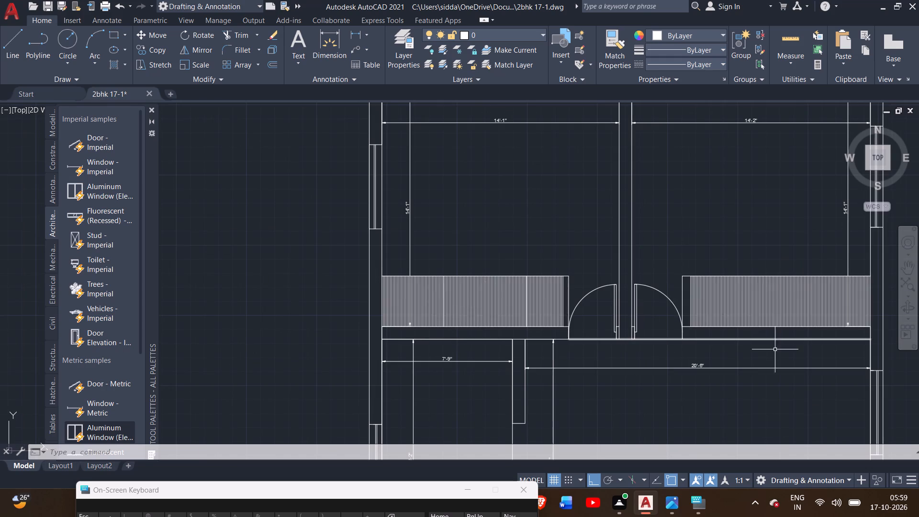
scroll(785, 283, up, 4)
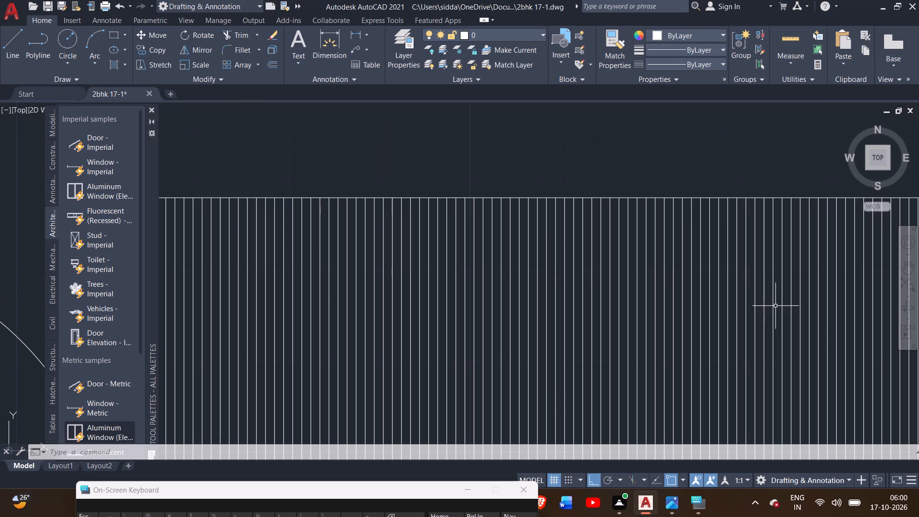
scroll(751, 313, down, 3)
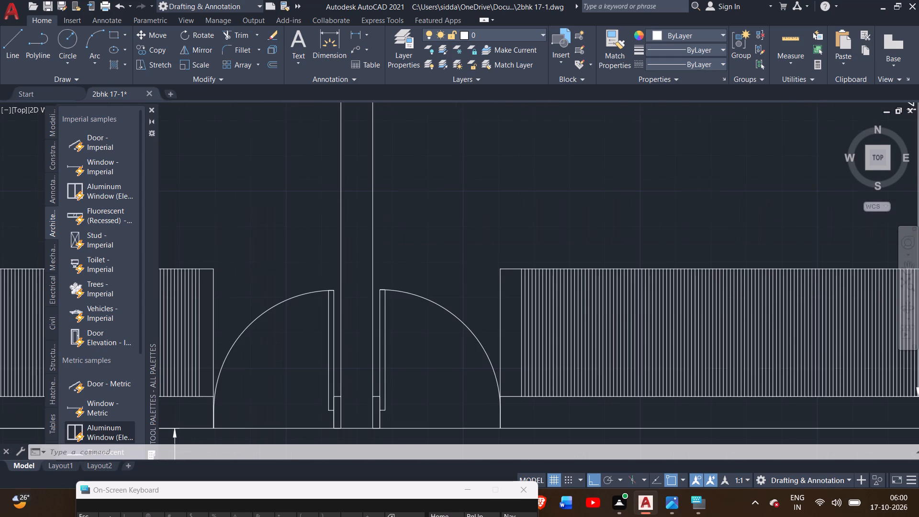
scroll(559, 320, down, 1)
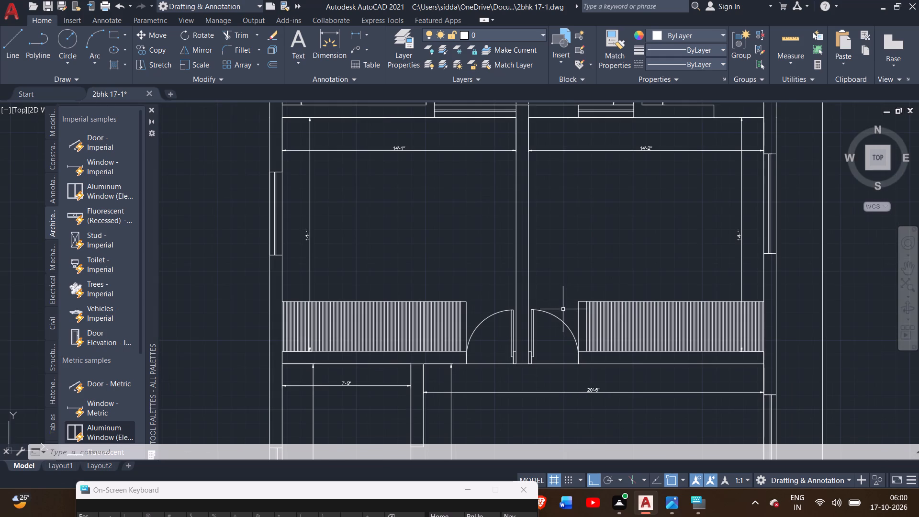
middle_drag(563, 309, 565, 202)
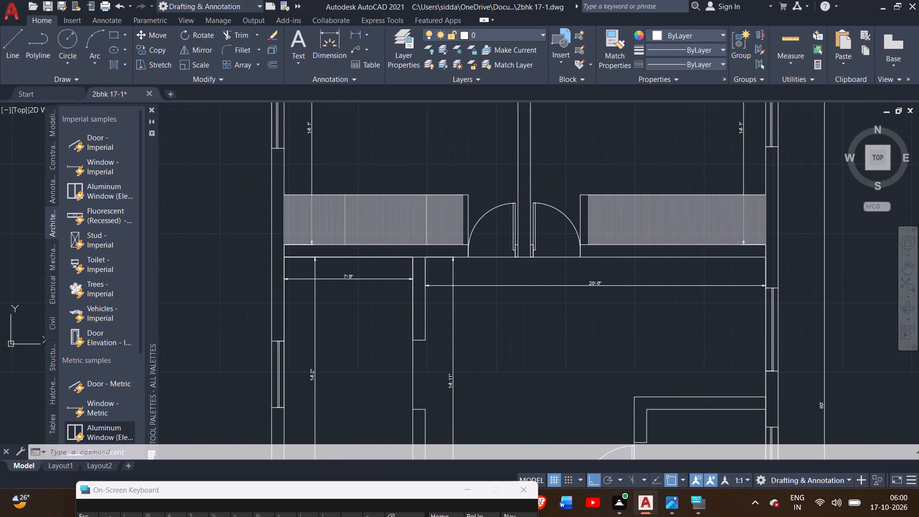
scroll(624, 211, up, 4)
scroll(624, 211, down, 3)
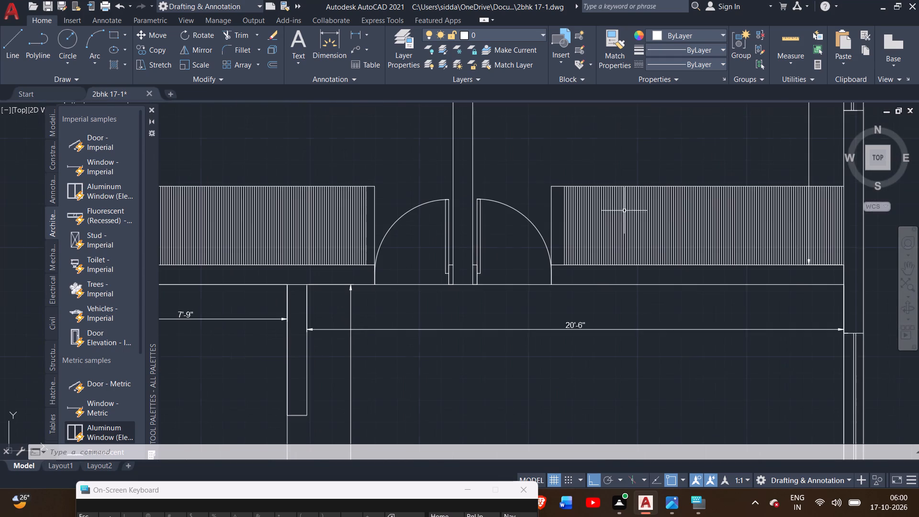
scroll(624, 203, down, 1)
scroll(710, 226, up, 2)
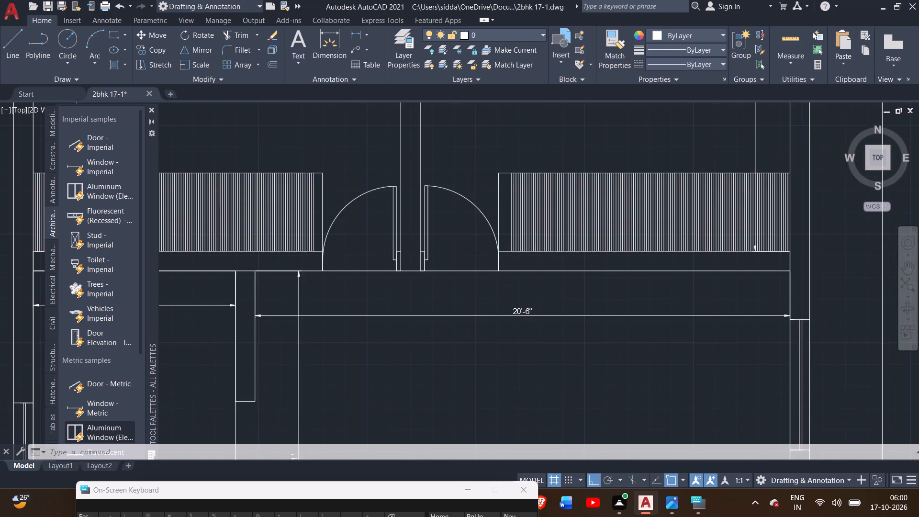
scroll(712, 222, up, 3)
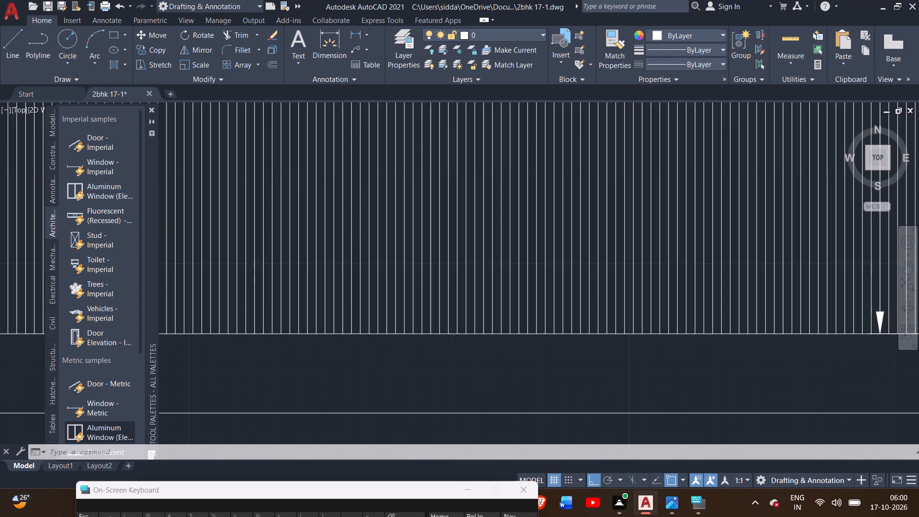
scroll(712, 222, down, 5)
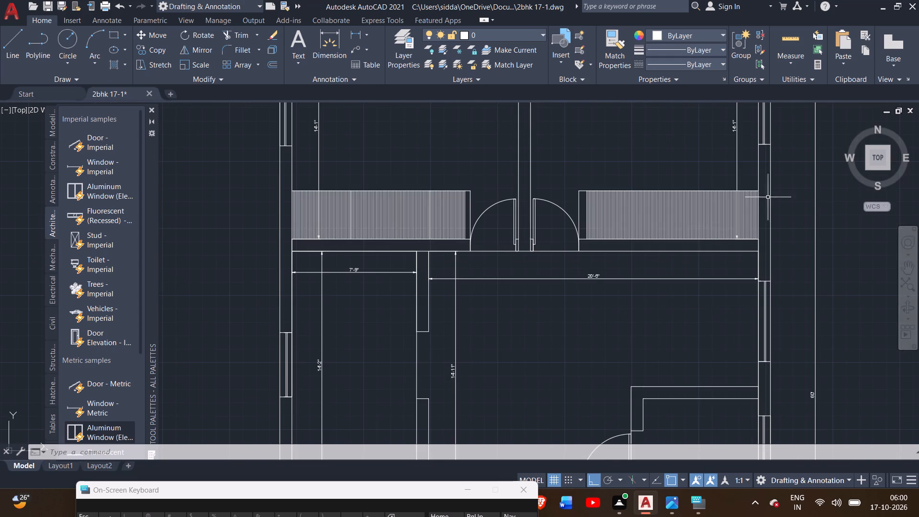
middle_drag(798, 184, 718, 150)
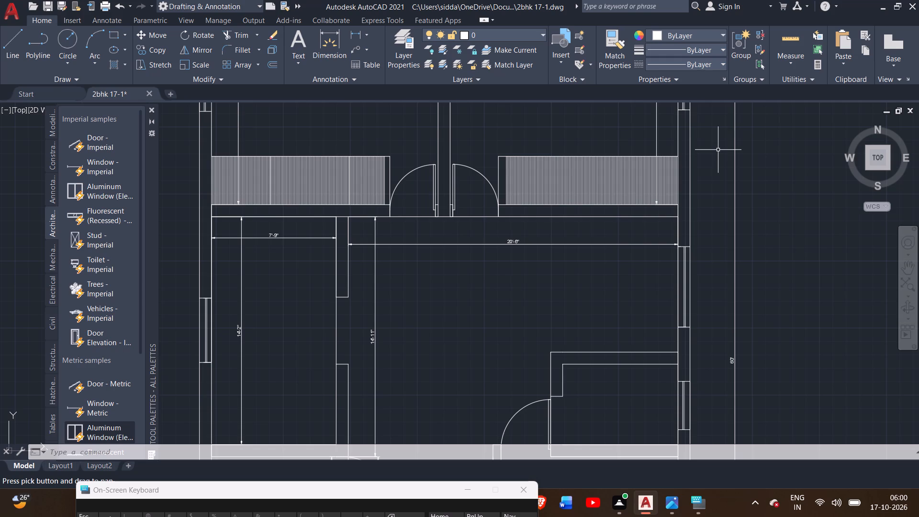
scroll(546, 168, up, 3)
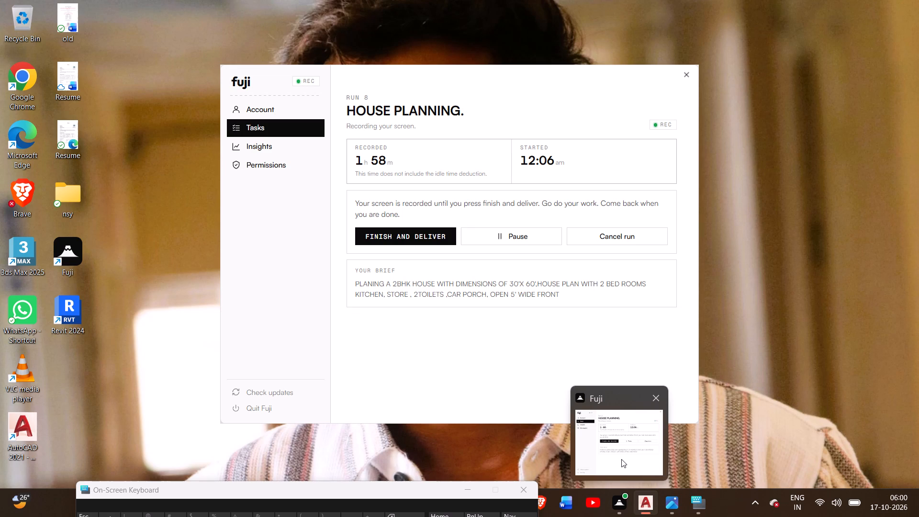
scroll(482, 320, down, 1)
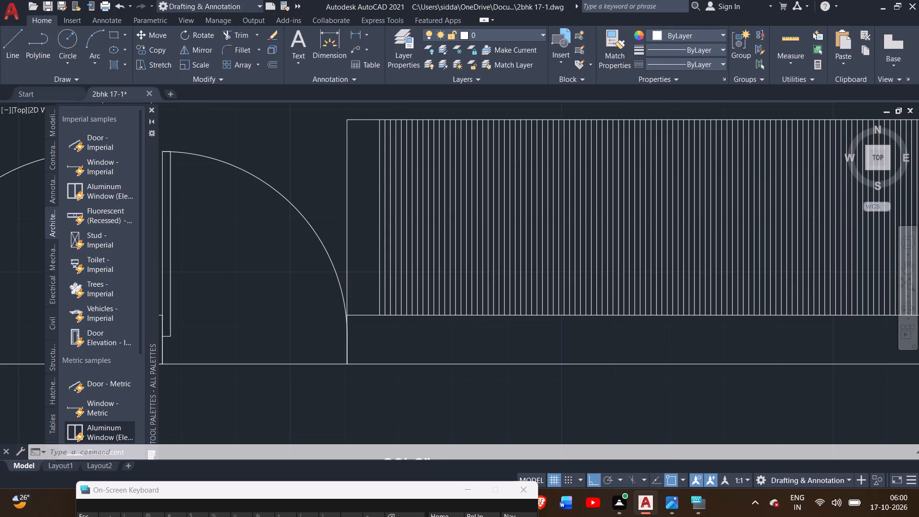
middle_drag(484, 364, 630, 232)
scroll(625, 244, down, 1)
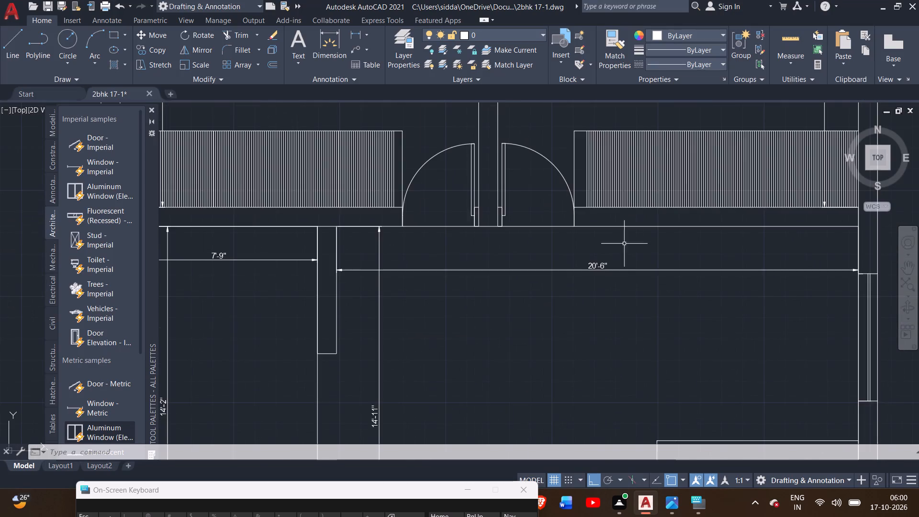
scroll(524, 289, down, 2)
Delete the 3' dimension at the door opening in the west wall of the 9' wide room.
middle_drag(516, 299, 519, 296)
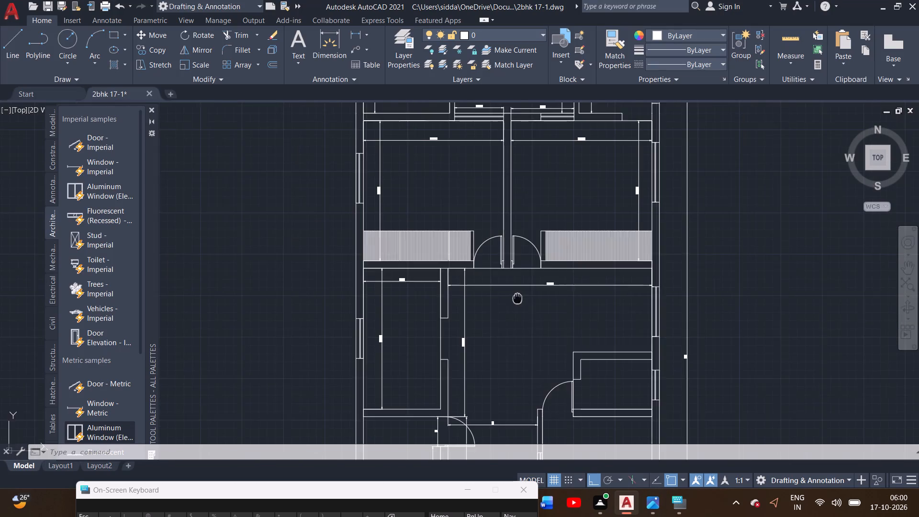
middle_drag(519, 296, 561, 273)
middle_drag(455, 324, 478, 191)
middle_drag(488, 289, 482, 252)
scroll(515, 248, up, 5)
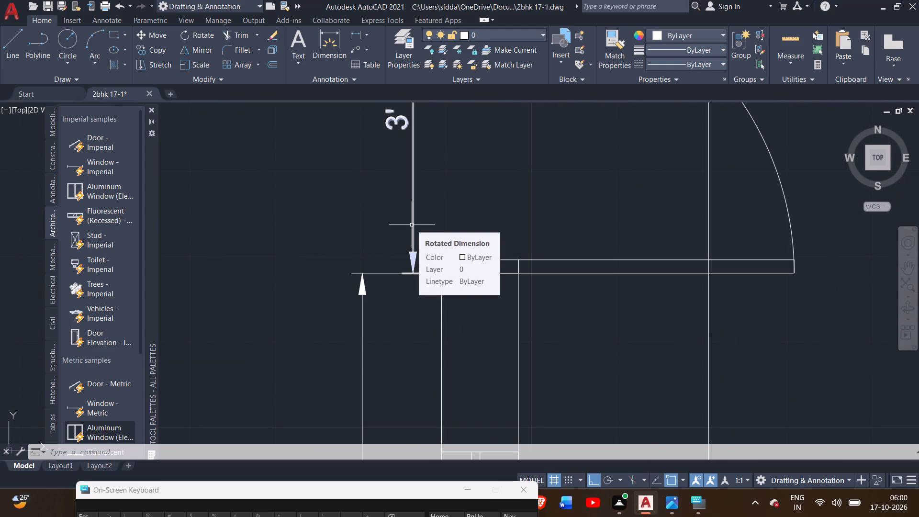
click(412, 225)
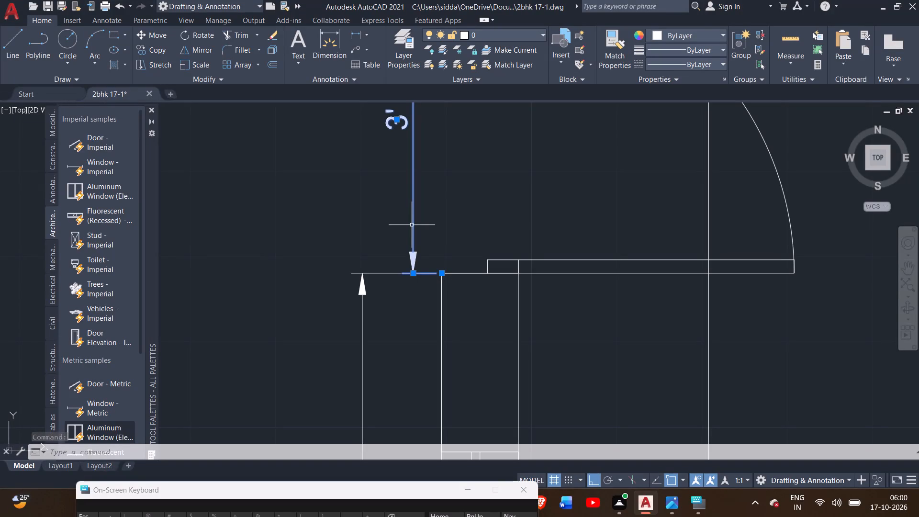
key(BackSpace)
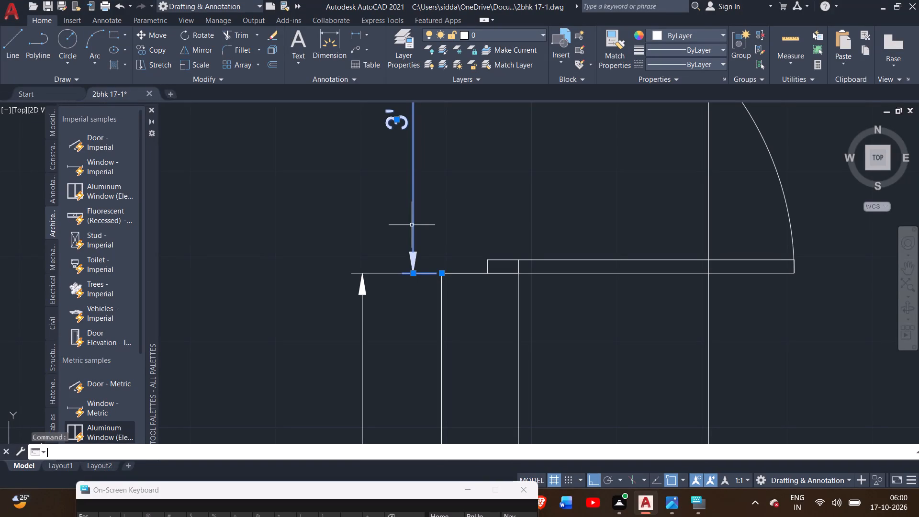
key(Delete)
scroll(355, 250, down, 1)
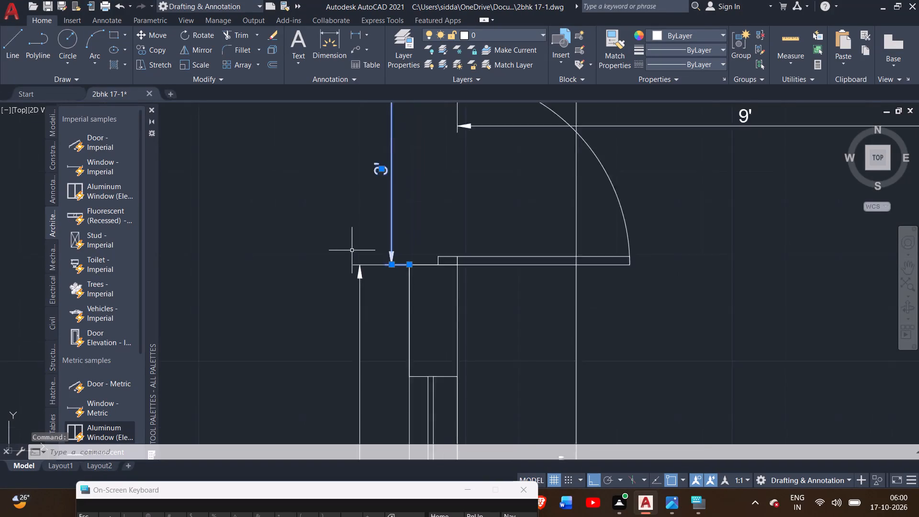
scroll(352, 250, down, 1)
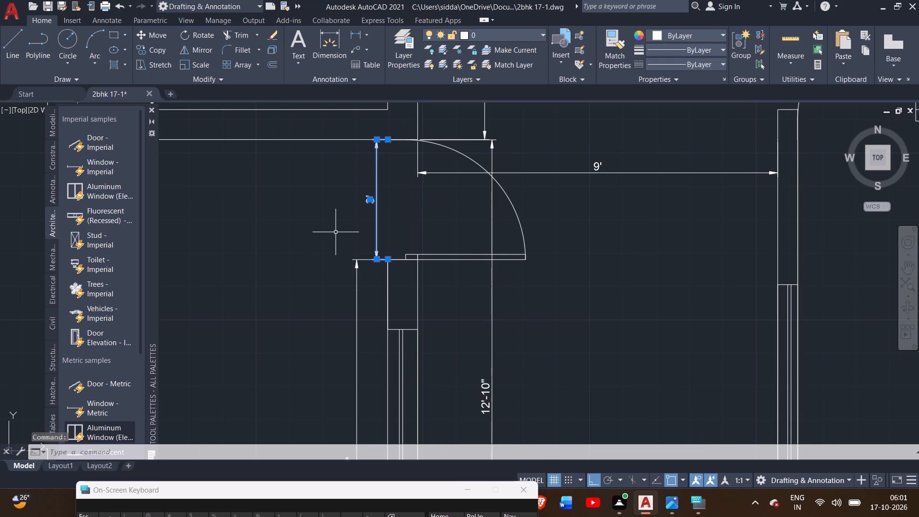
key(Delete)
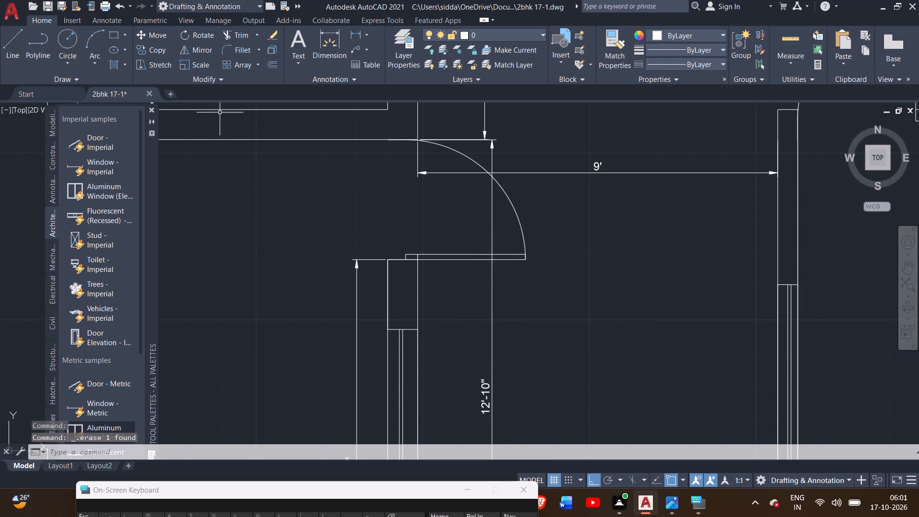
Dimension that door opening from its south jamb to the wall line north of it, placing the dimension line in line with the vertical dimension below.
click(319, 55)
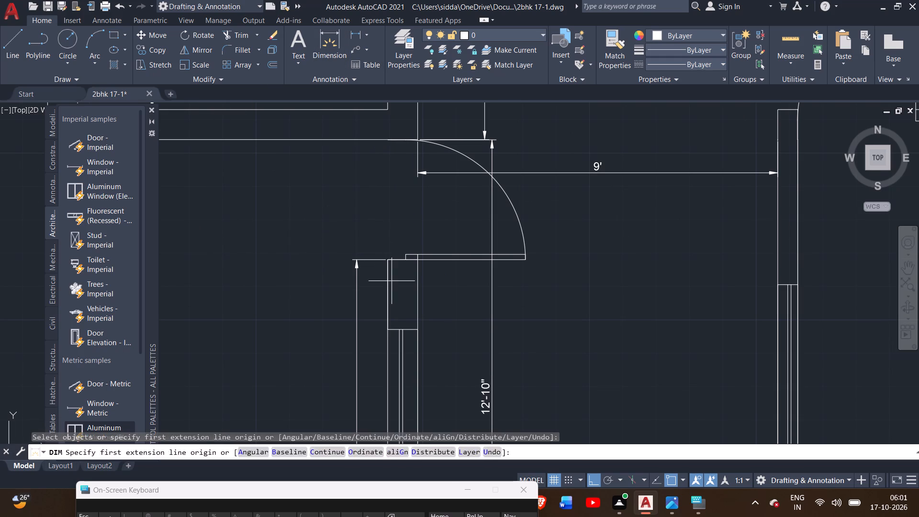
click(385, 261)
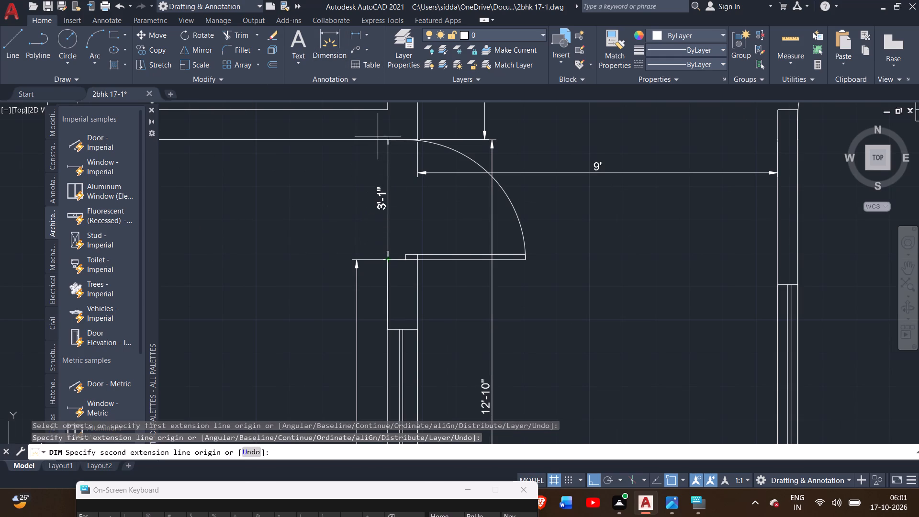
click(387, 137)
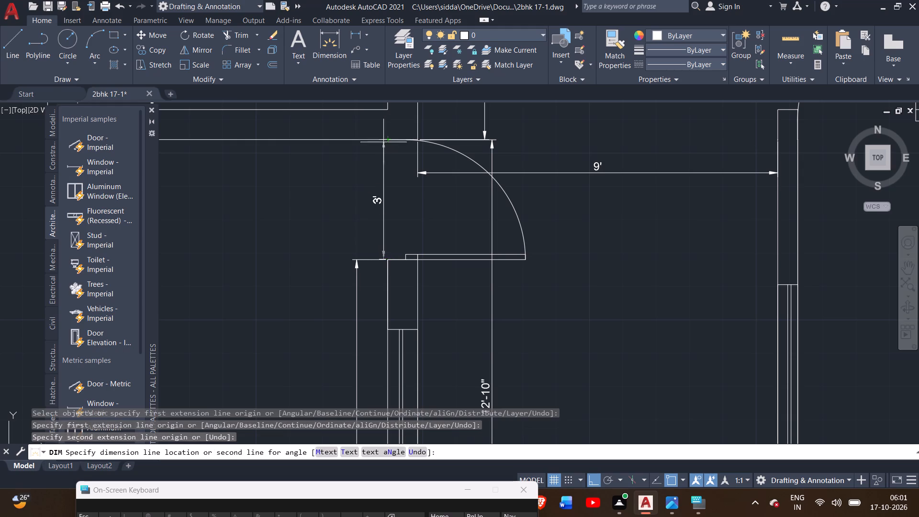
click(357, 147)
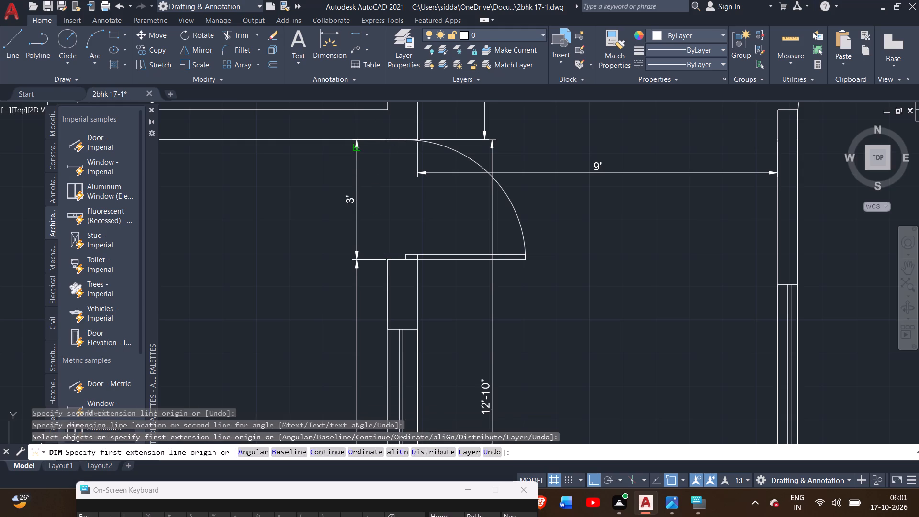
scroll(359, 172, up, 2)
right_click(399, 175)
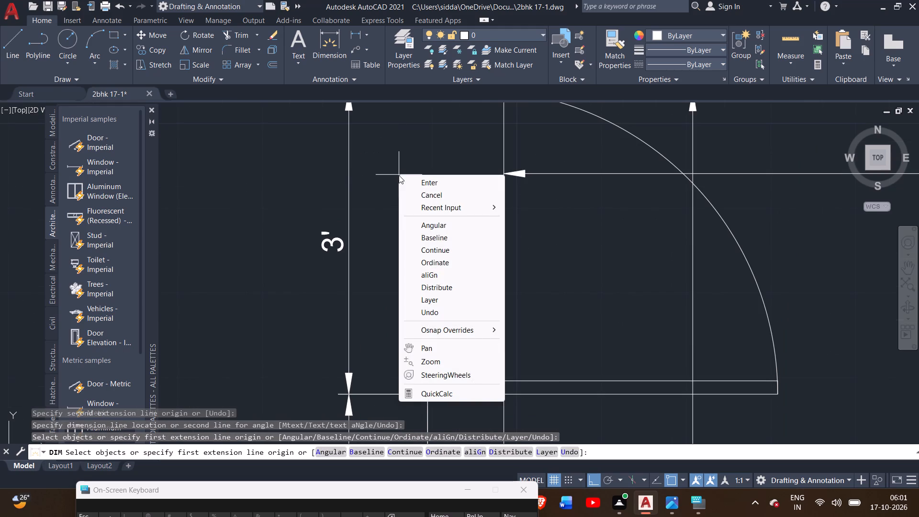
click(415, 183)
scroll(477, 183, down, 1)
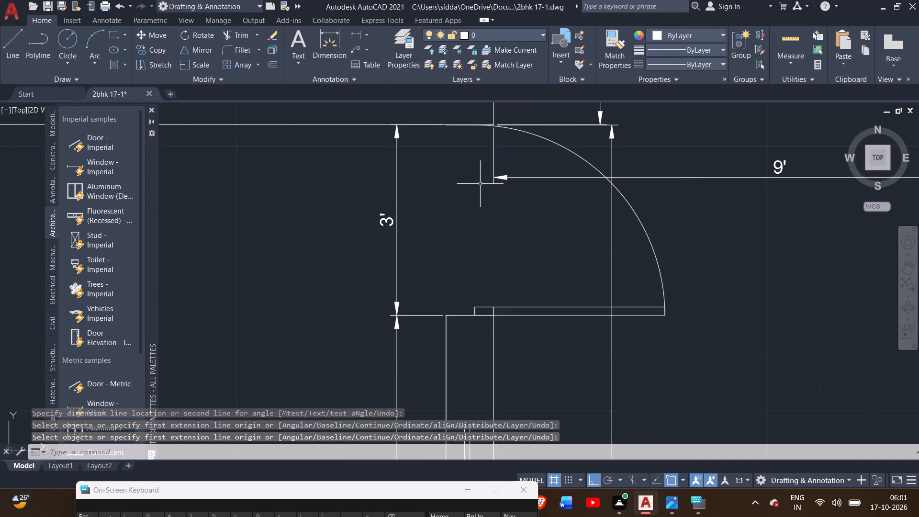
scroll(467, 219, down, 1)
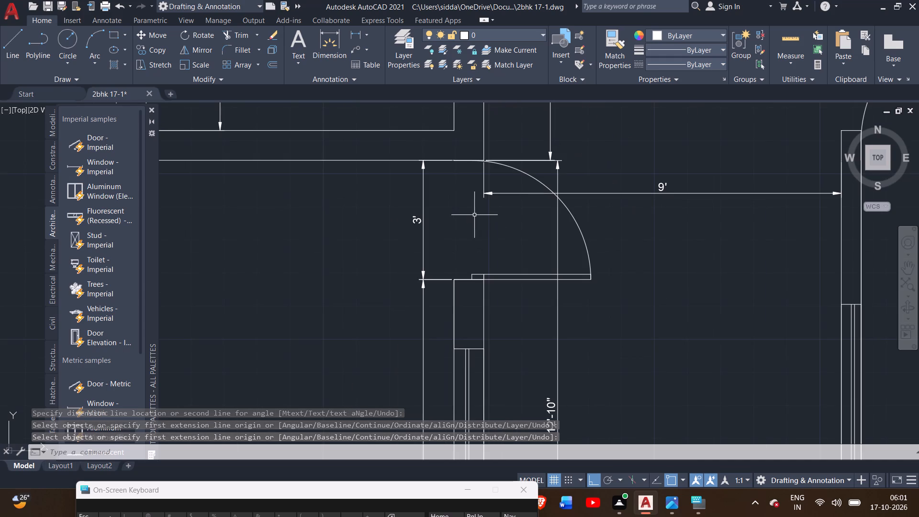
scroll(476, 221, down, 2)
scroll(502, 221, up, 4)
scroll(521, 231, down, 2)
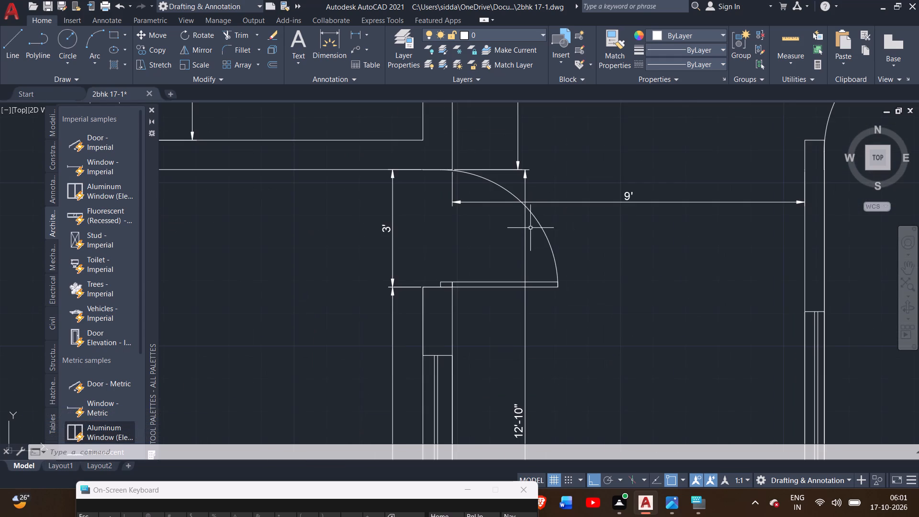
Delete the 12'-10" vertical dimension inside the 9' wide room.
scroll(528, 236, down, 2)
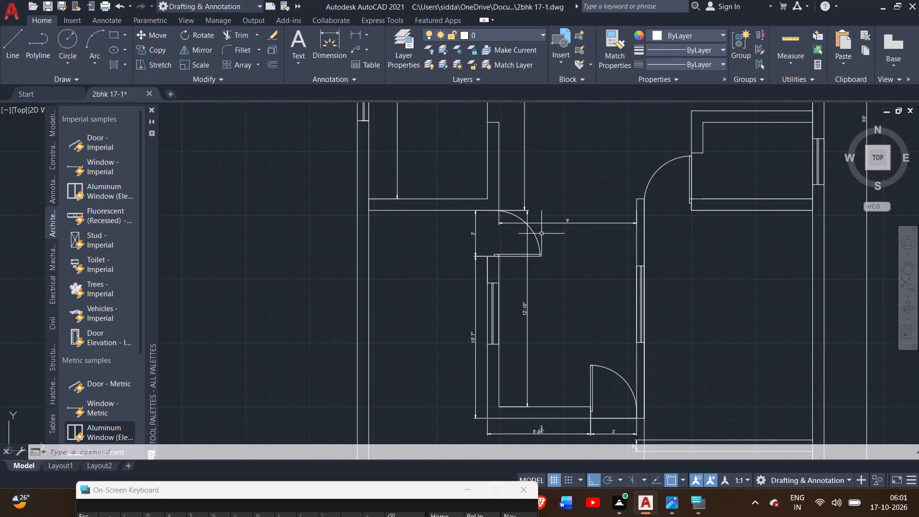
scroll(540, 235, up, 4)
scroll(541, 236, down, 2)
scroll(536, 199, up, 3)
scroll(536, 222, down, 1)
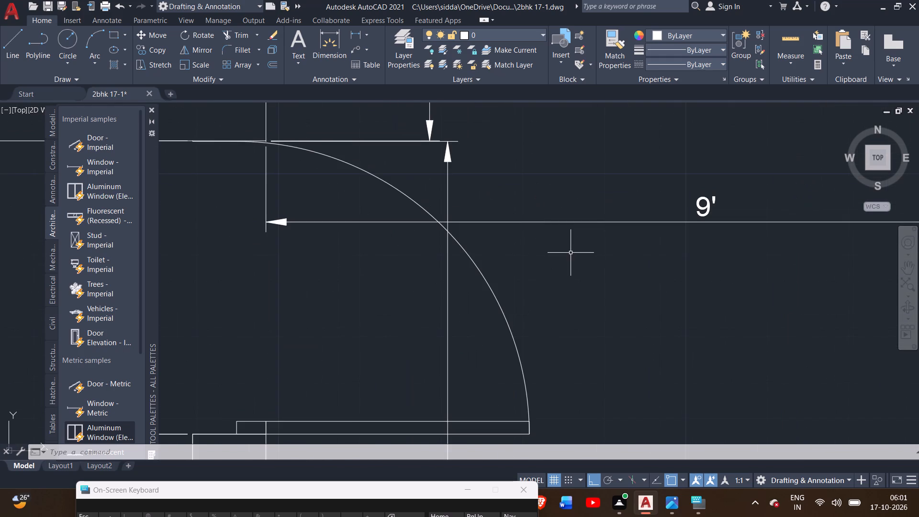
scroll(571, 253, down, 1)
scroll(498, 339, down, 1)
middle_drag(571, 330, 560, 286)
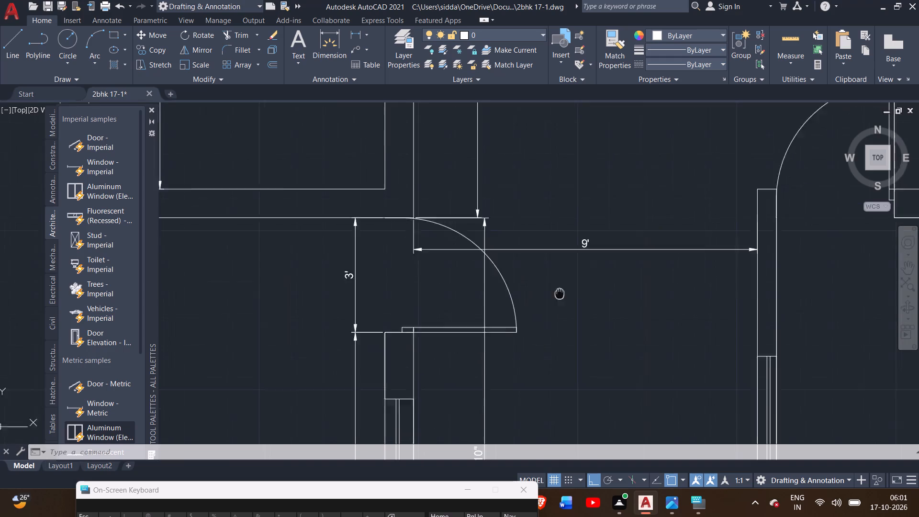
middle_drag(560, 286, 560, 181)
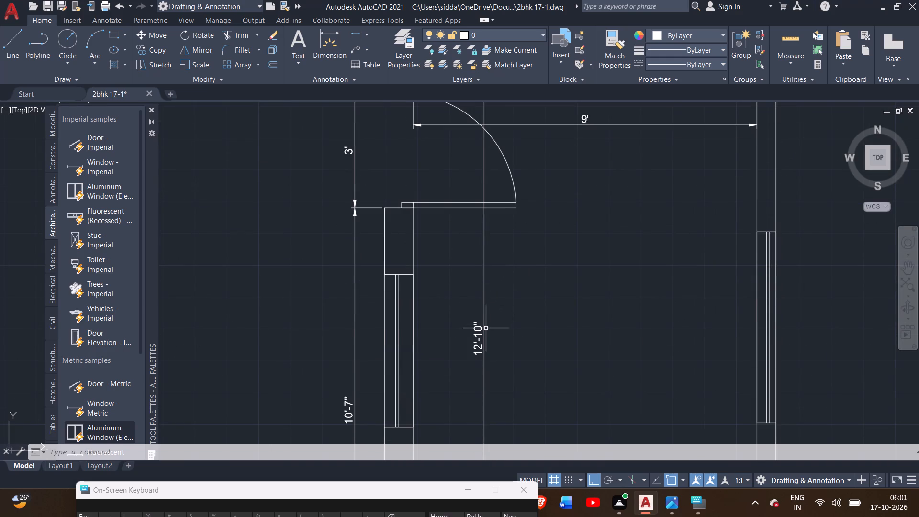
click(485, 330)
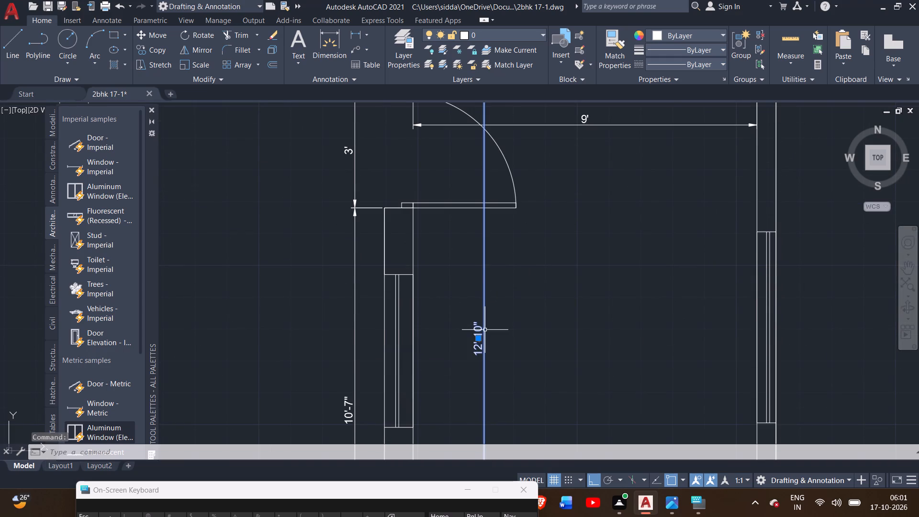
key(Delete)
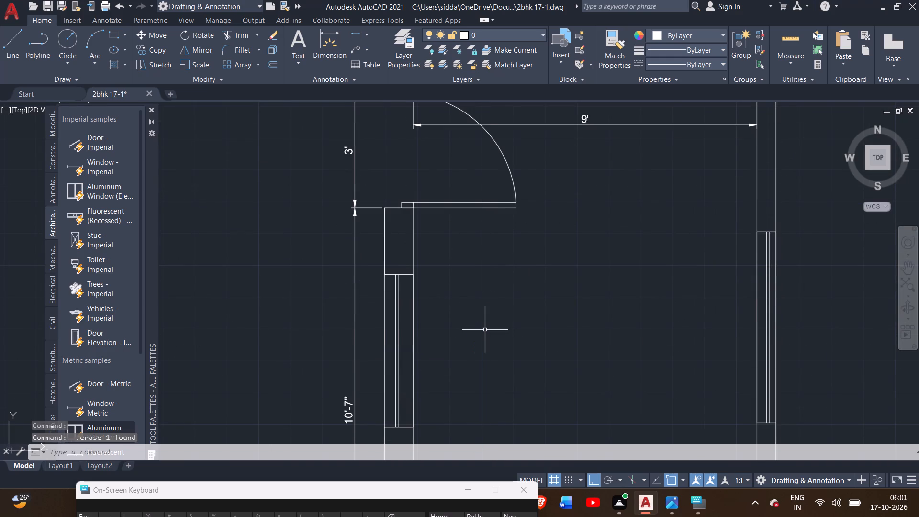
Dimension the 9' wide room's interior length from its southwest inner corner to the north wall line, aligned with the 14'-11" dimension above.
scroll(485, 330, down, 2)
middle_drag(485, 330, 470, 266)
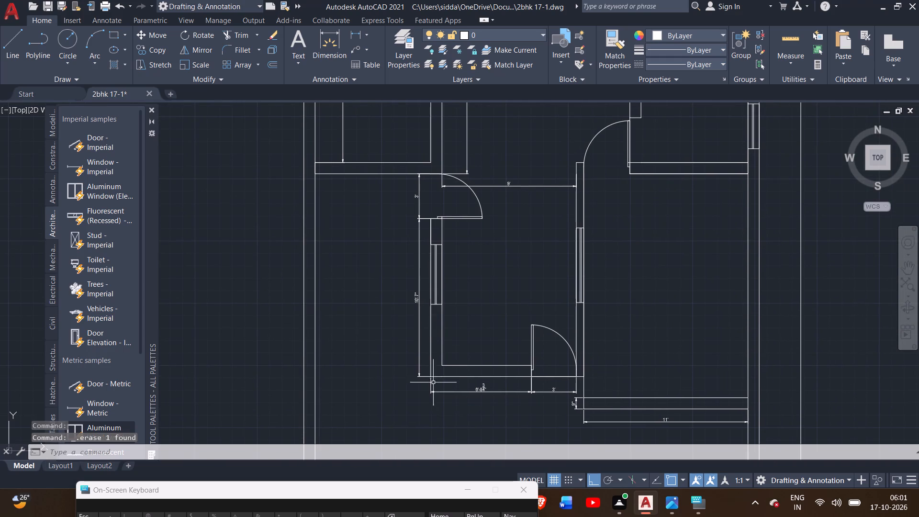
click(333, 43)
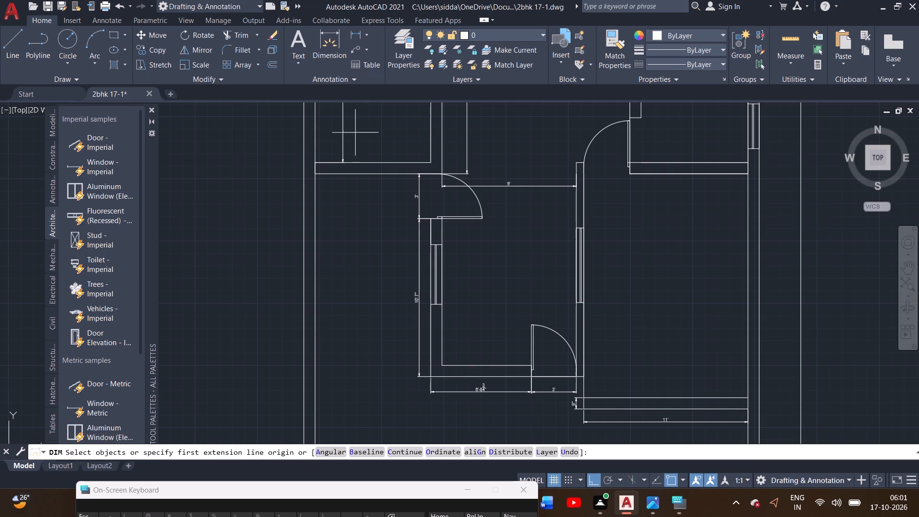
click(442, 363)
middle_drag(443, 280, 464, 422)
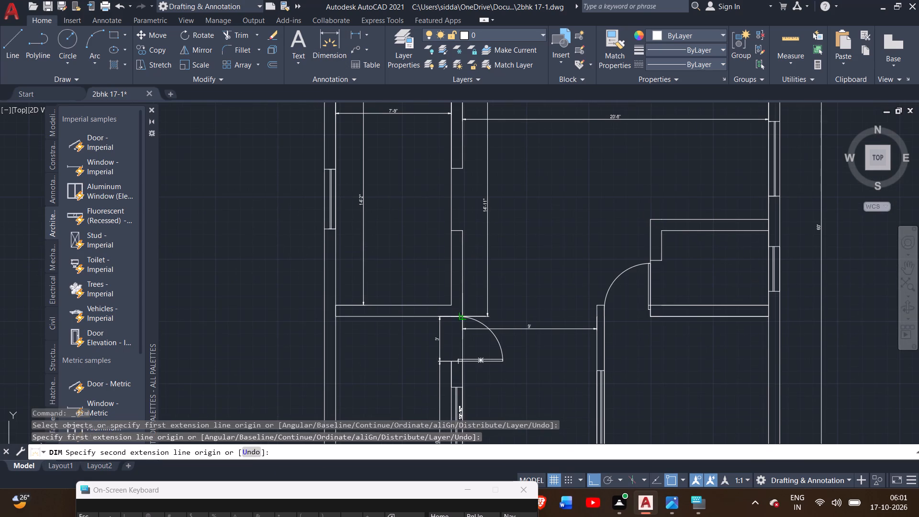
scroll(464, 315, up, 2)
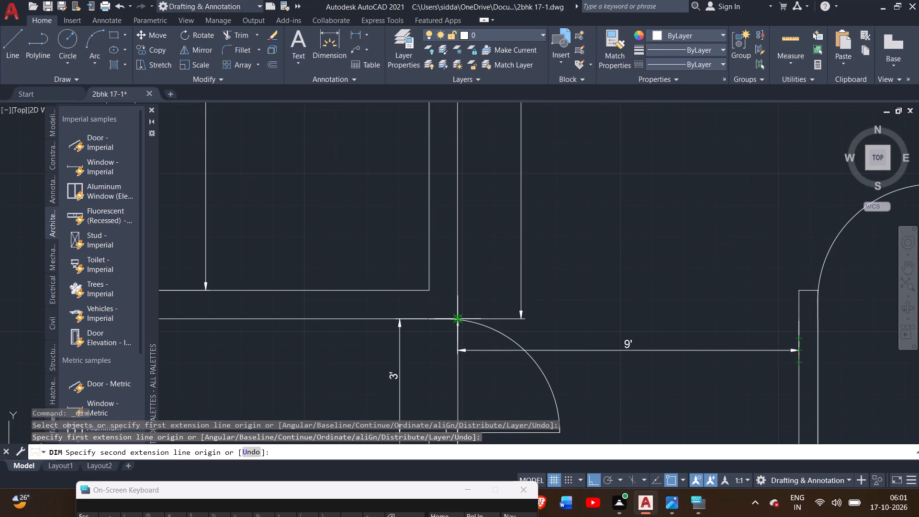
click(455, 316)
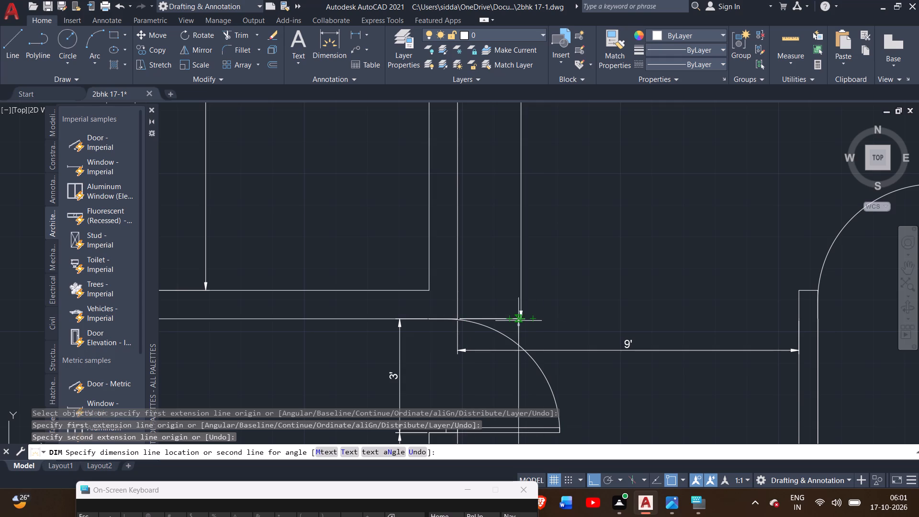
scroll(520, 321, up, 3)
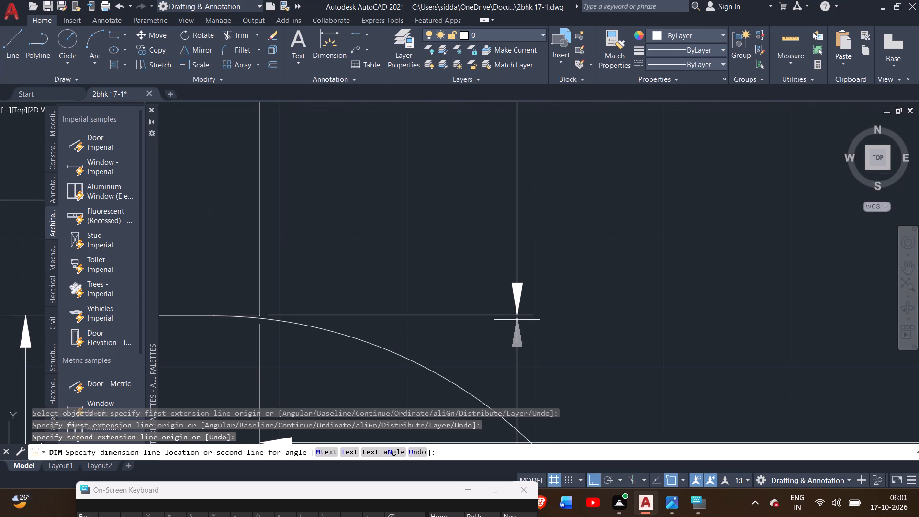
click(517, 319)
Examine the 9' wide room's dimensions, from the west door opening down to its south wall and door.
scroll(560, 327, down, 3)
scroll(600, 312, down, 2)
middle_drag(600, 312, 557, 237)
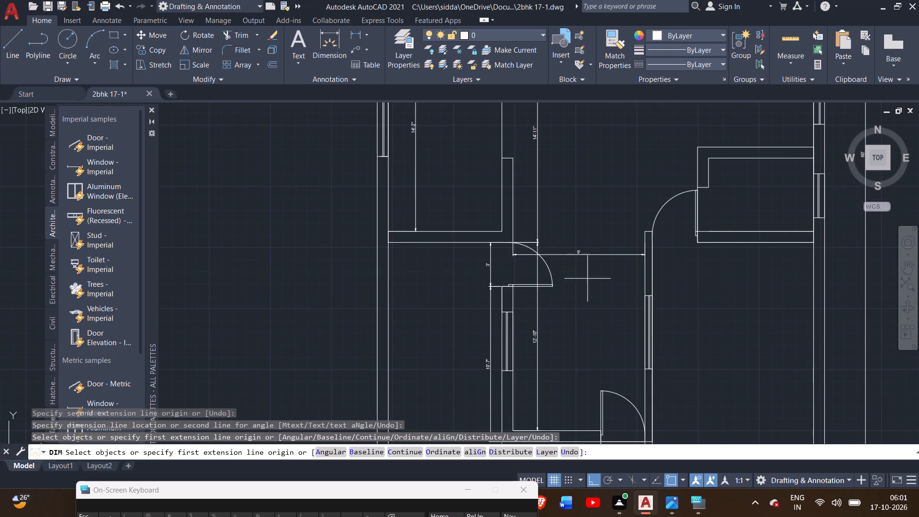
scroll(607, 343, down, 1)
middle_drag(607, 343, 545, 247)
scroll(511, 296, up, 4)
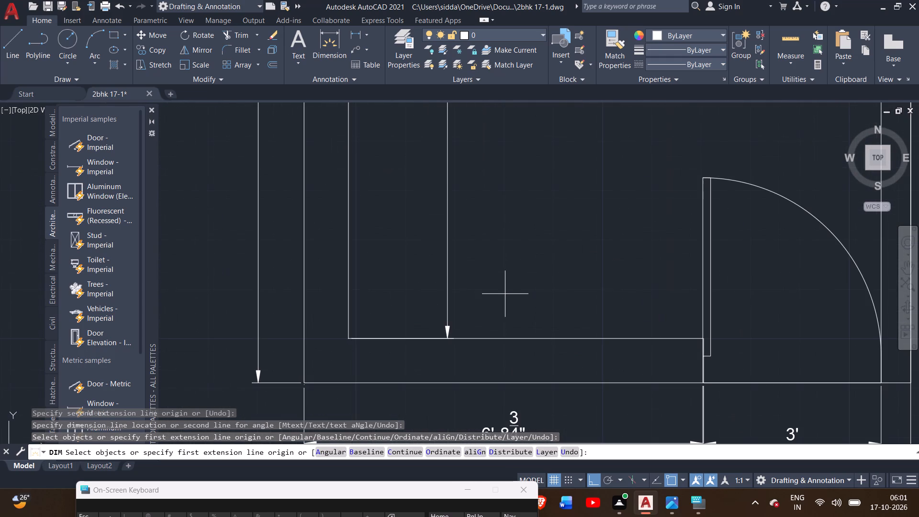
scroll(505, 294, down, 3)
middle_drag(507, 289, 504, 288)
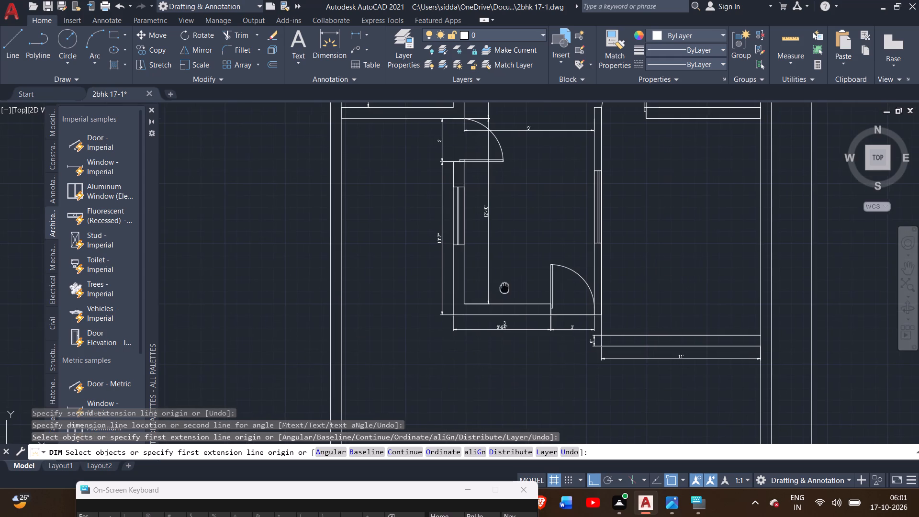
middle_drag(504, 288, 476, 412)
scroll(504, 350, down, 2)
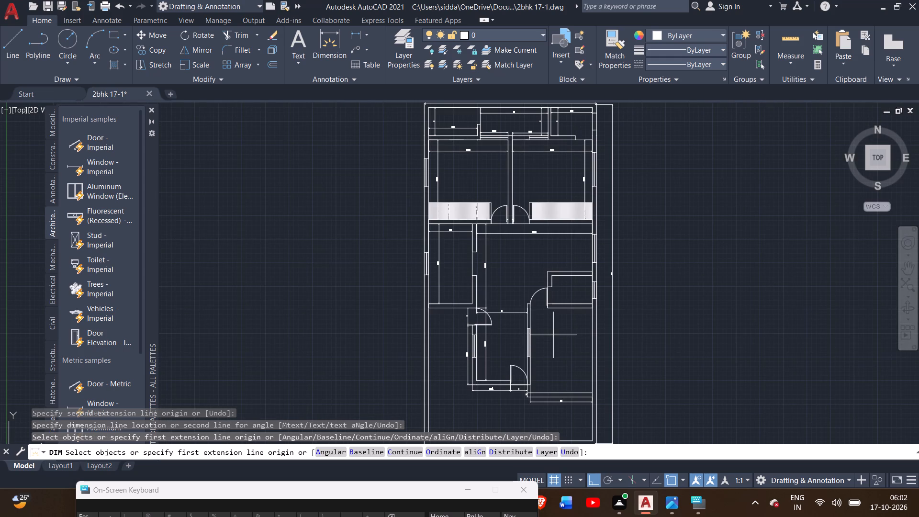
Examine the 20'-6" wide hall and its wall to the bedrooms for missing dimensions, and end the dimension command.
scroll(530, 243, up, 2)
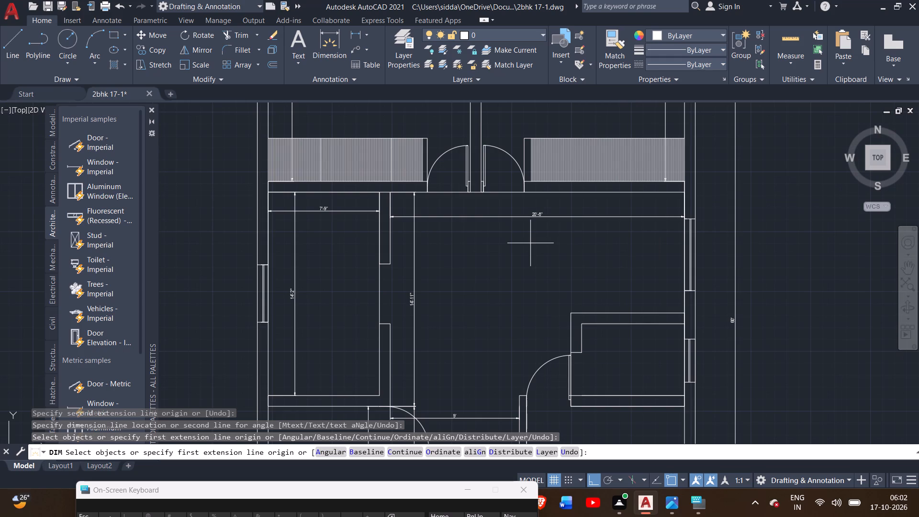
scroll(530, 243, up, 3)
scroll(535, 255, down, 2)
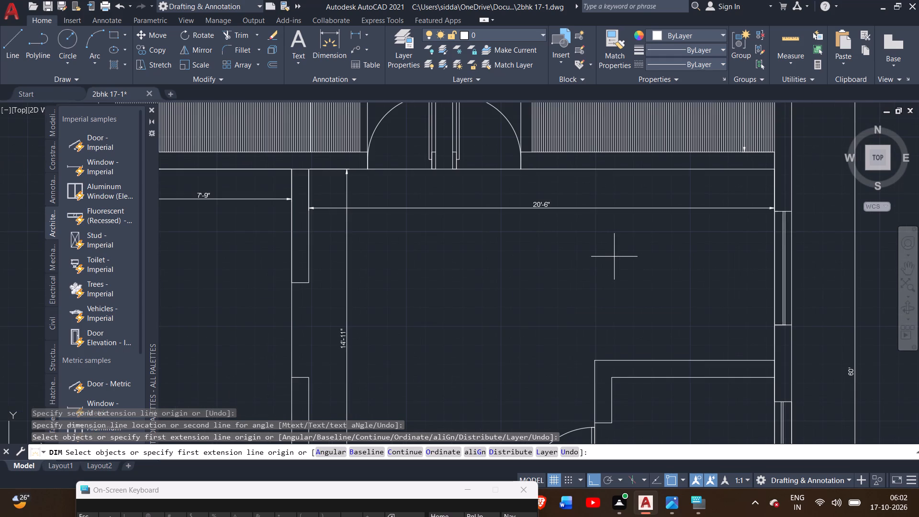
scroll(659, 239, up, 1)
middle_drag(659, 239, 651, 235)
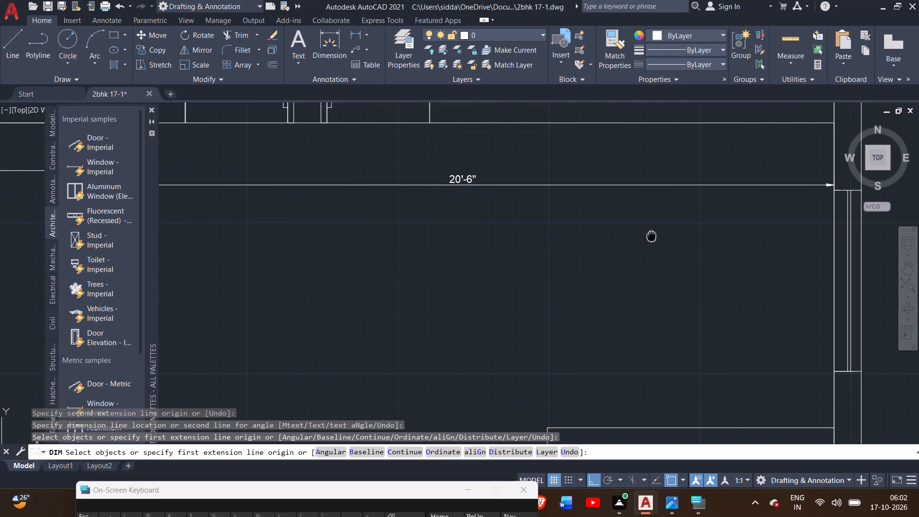
middle_drag(651, 235, 550, 382)
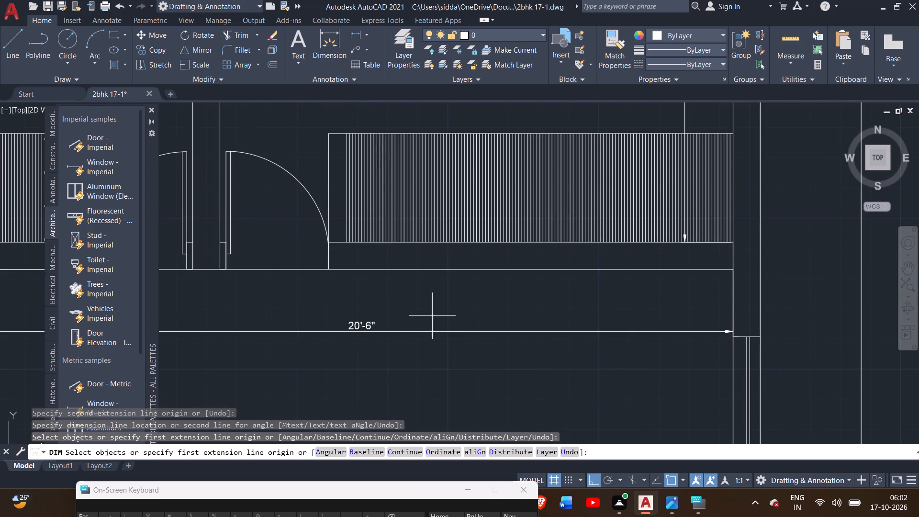
right_click(441, 310)
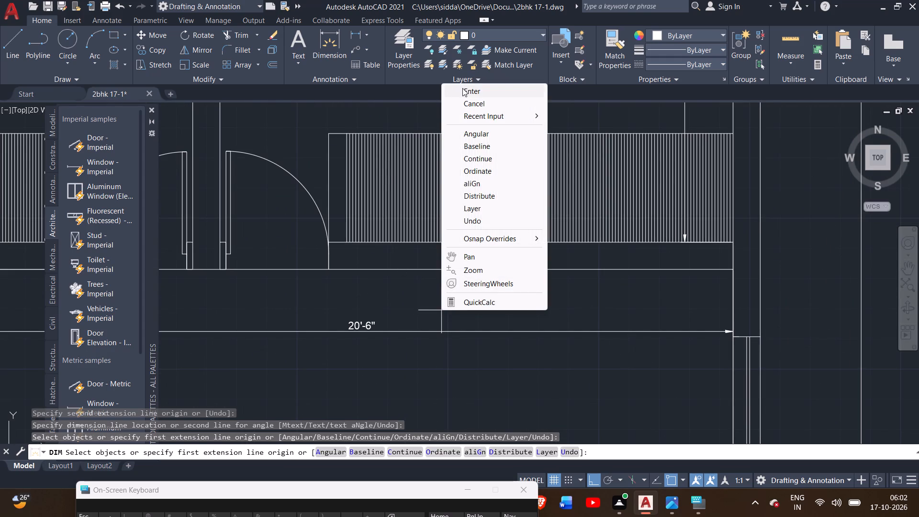
click(462, 88)
Examine the two bedrooms, their hatched wardrobes and doors, and the adjoining rooms to the south for missing dimensions.
scroll(423, 341, down, 2)
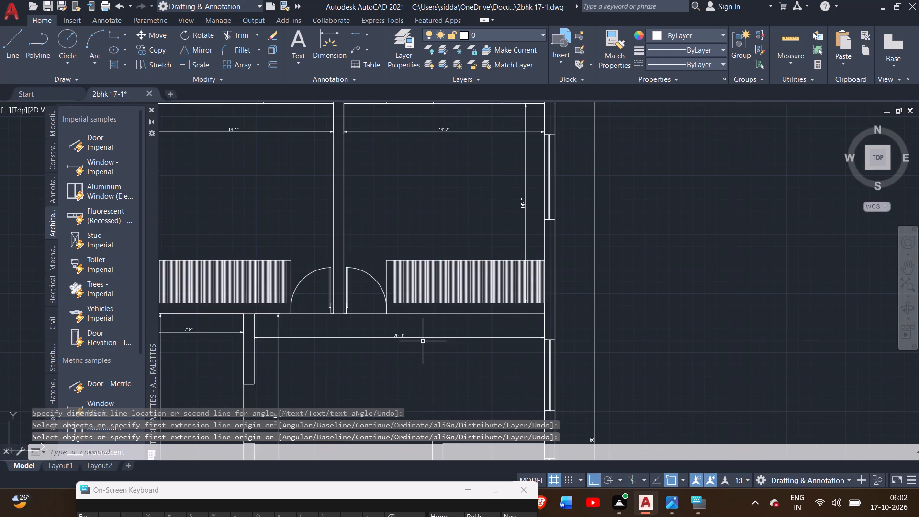
scroll(423, 341, up, 3)
scroll(423, 341, down, 1)
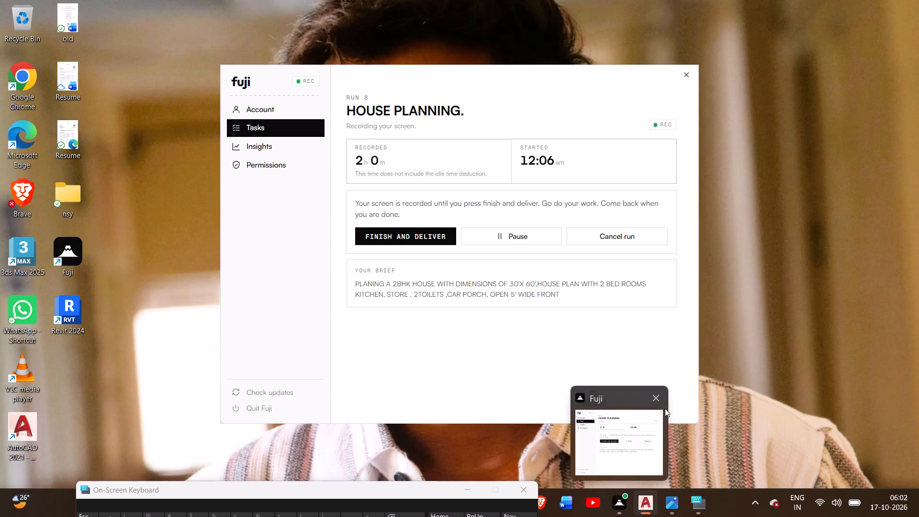
scroll(693, 378, down, 2)
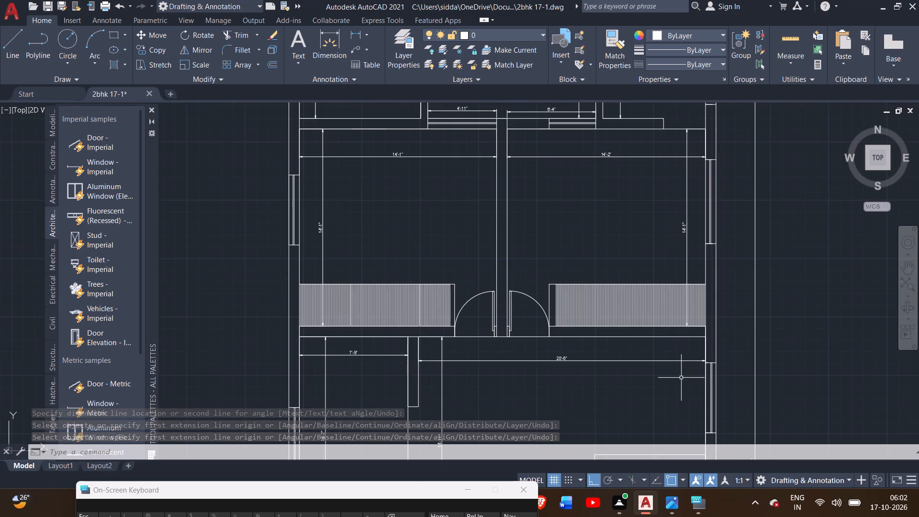
middle_drag(681, 378, 699, 475)
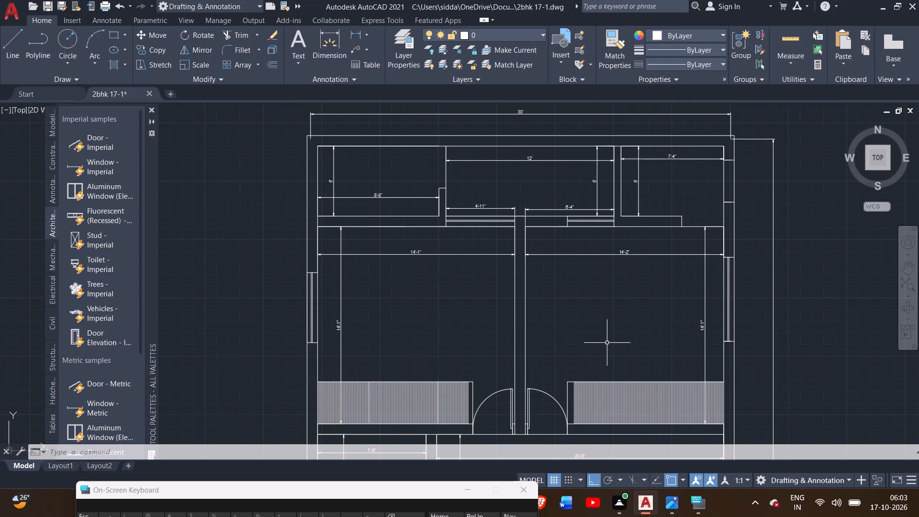
middle_drag(591, 348, 568, 248)
scroll(603, 295, up, 4)
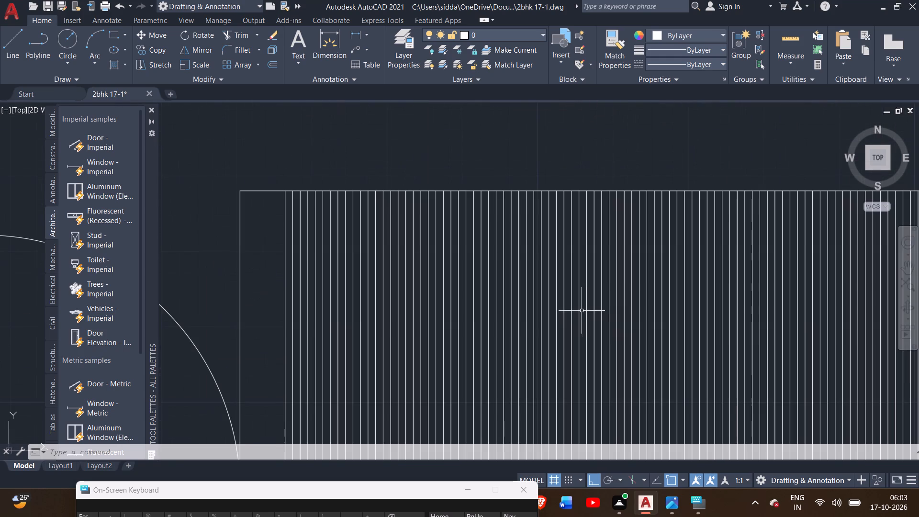
scroll(581, 310, down, 4)
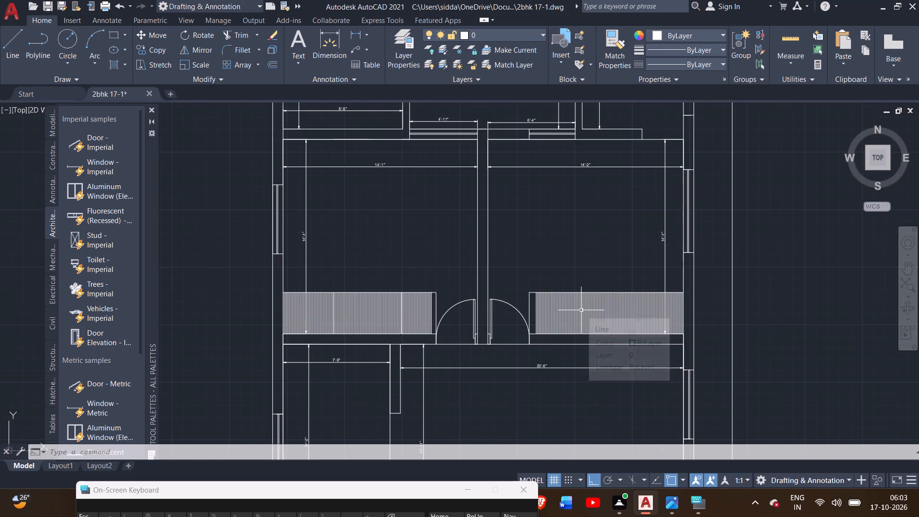
scroll(581, 310, down, 1)
middle_drag(575, 280, 560, 194)
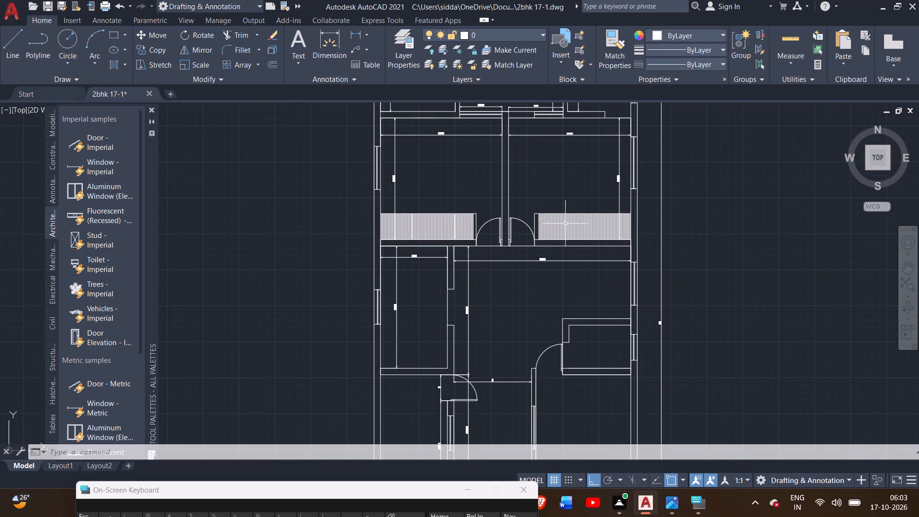
scroll(562, 255, down, 3)
scroll(583, 249, up, 3)
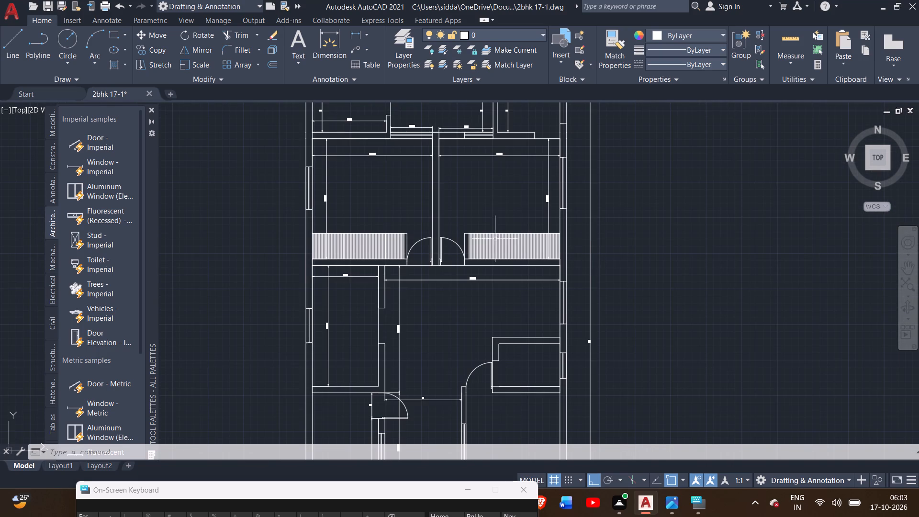
scroll(509, 205, up, 2)
Delete the 30' overall width dimension above the plan's north outer wall.
middle_drag(509, 205, 581, 400)
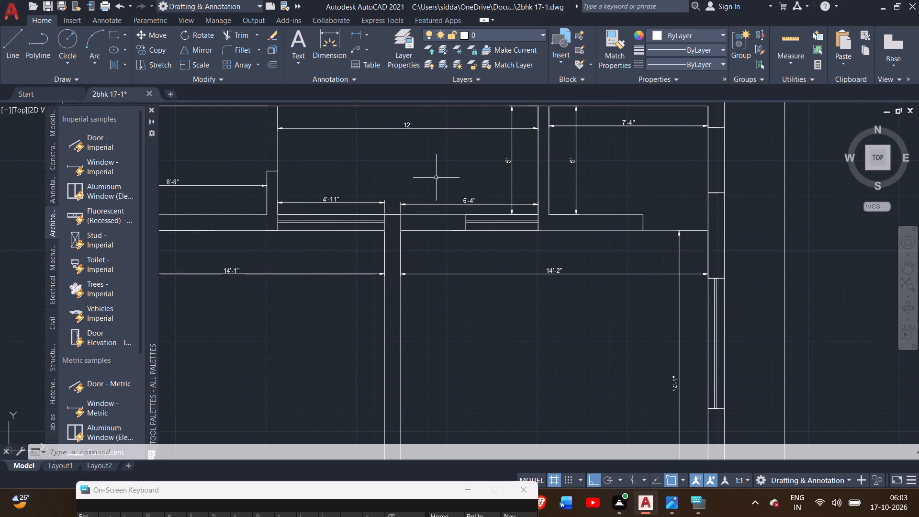
middle_drag(434, 177, 526, 337)
scroll(405, 250, up, 1)
middle_drag(405, 250, 487, 265)
scroll(487, 265, down, 2)
scroll(325, 275, up, 3)
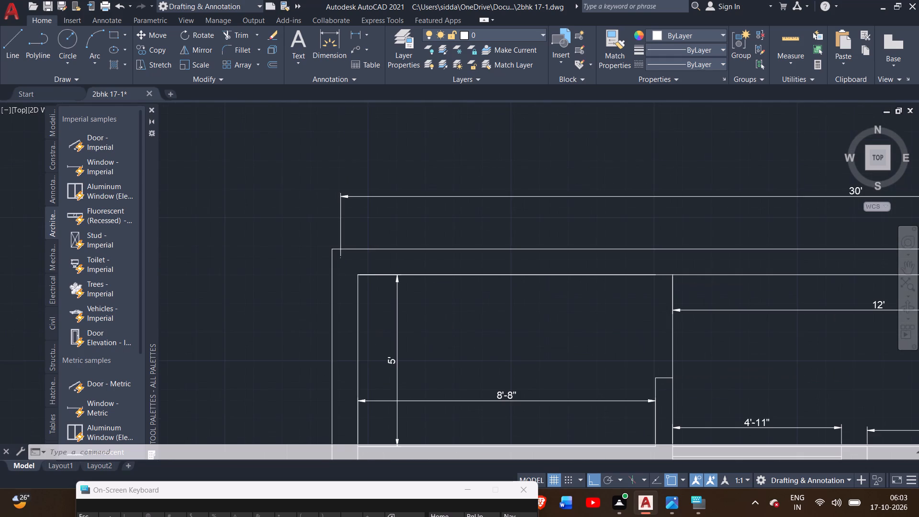
scroll(347, 269, down, 2)
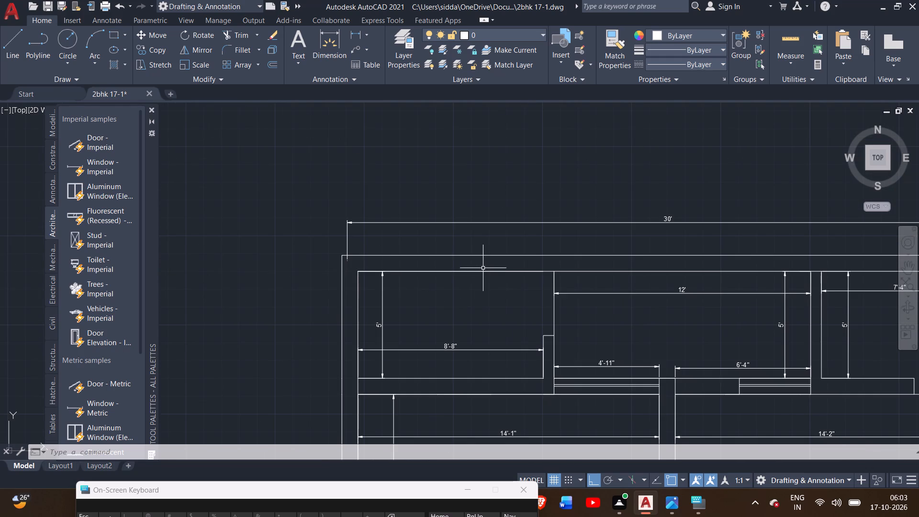
middle_drag(483, 268, 324, 274)
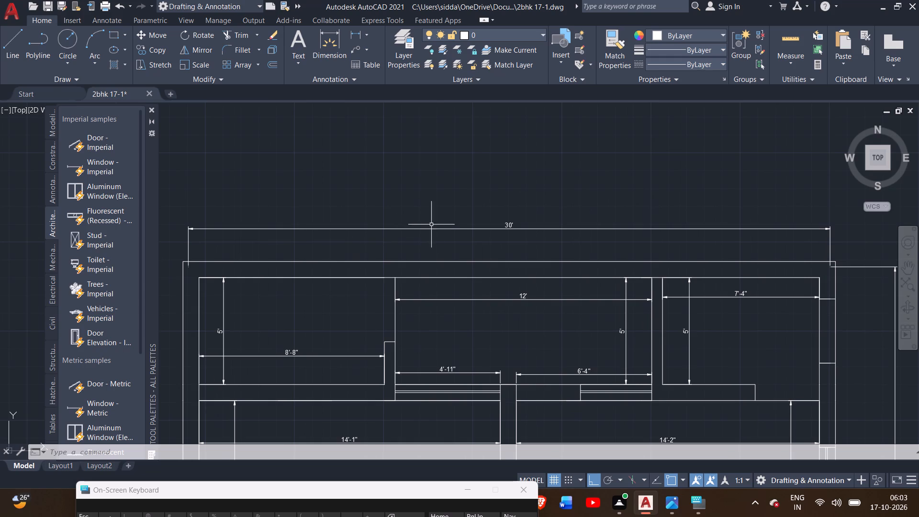
click(453, 228)
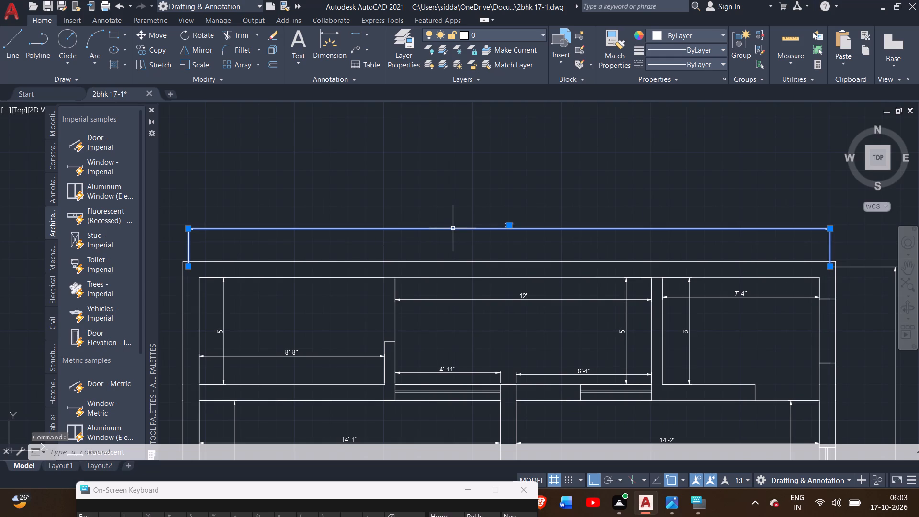
key(Delete)
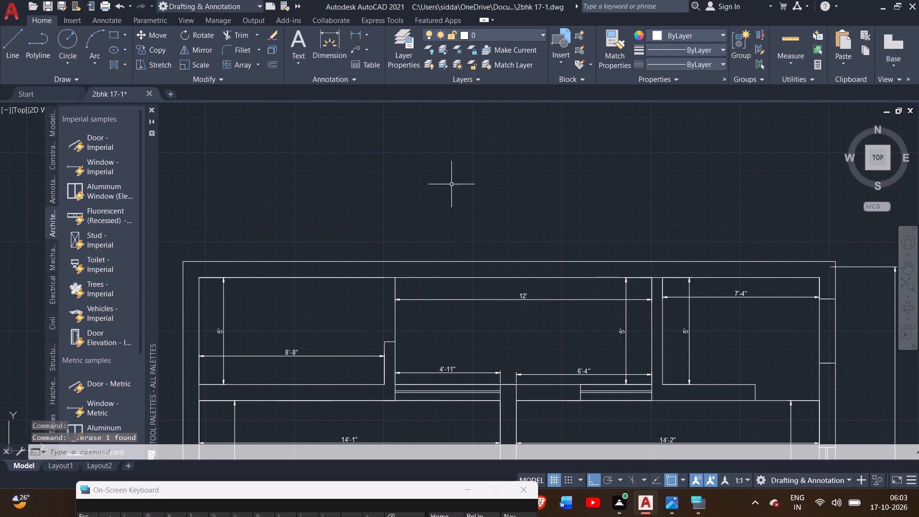
Dimension the plan's overall width between the outer corners of the north wall, placing the dimension line above that wall.
click(328, 40)
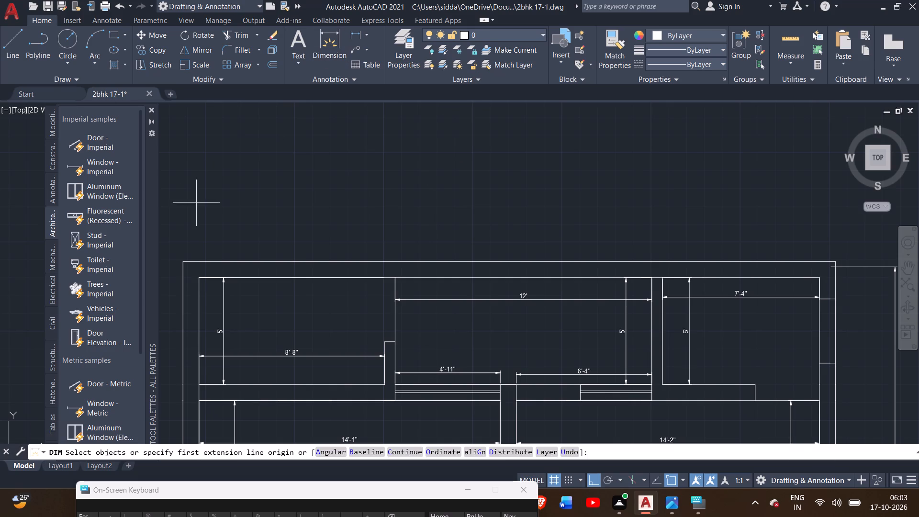
click(183, 261)
scroll(490, 247, down, 1)
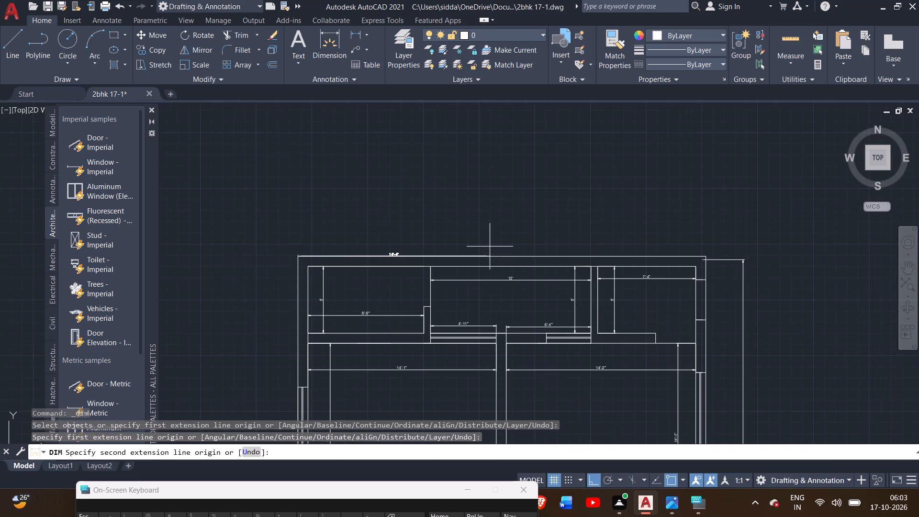
scroll(703, 258, up, 2)
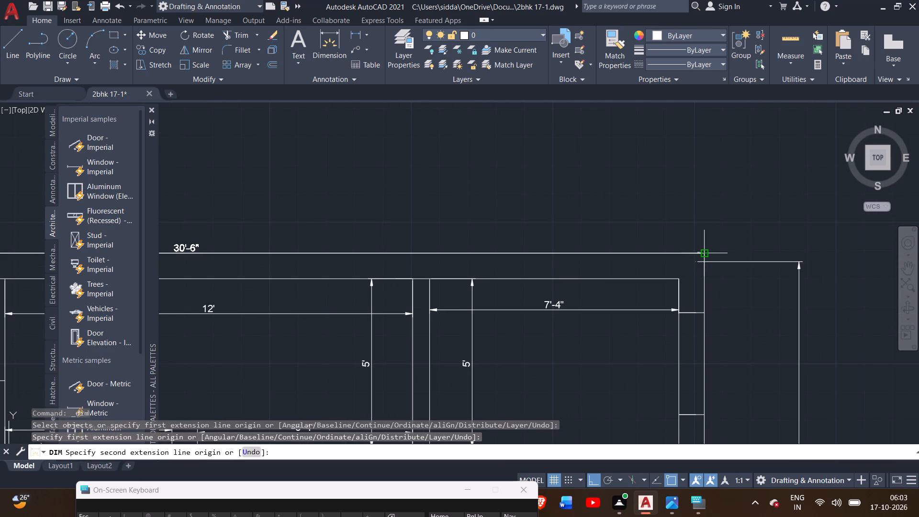
click(703, 253)
click(686, 193)
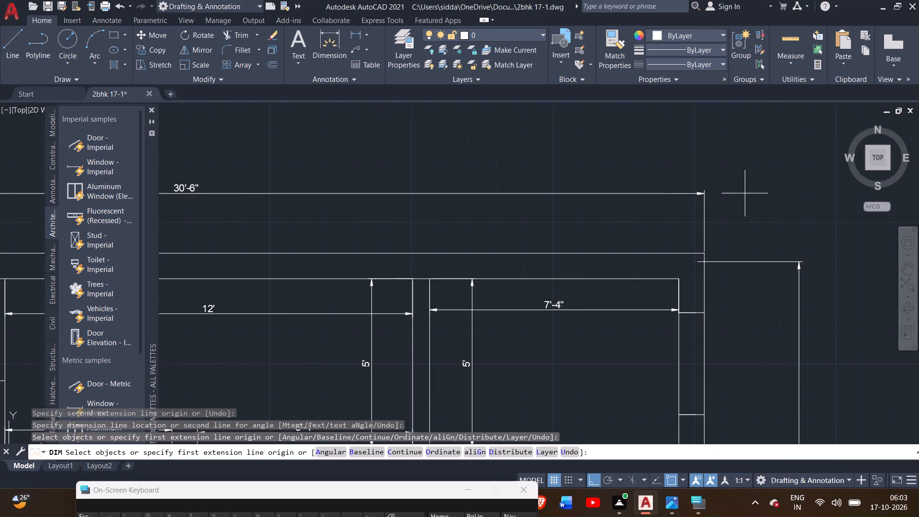
scroll(745, 193, down, 2)
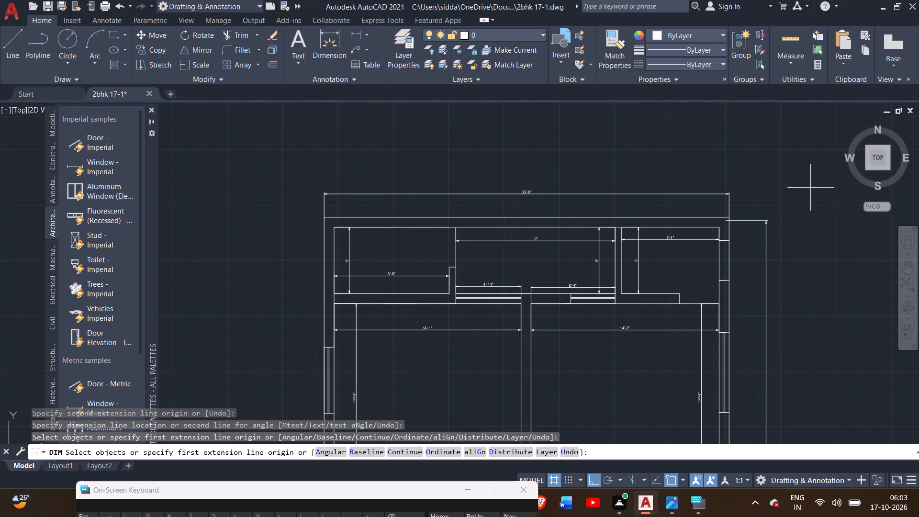
scroll(663, 238, up, 2)
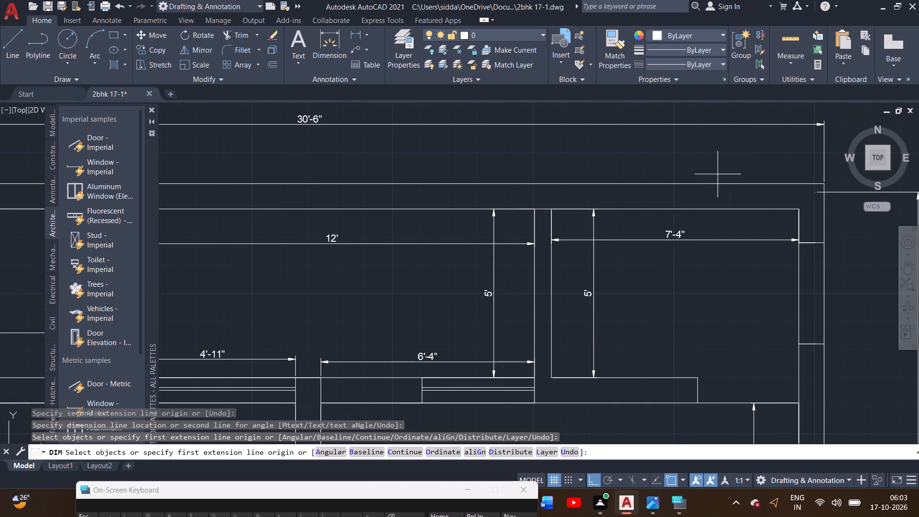
scroll(717, 173, down, 2)
right_click(786, 134)
click(795, 143)
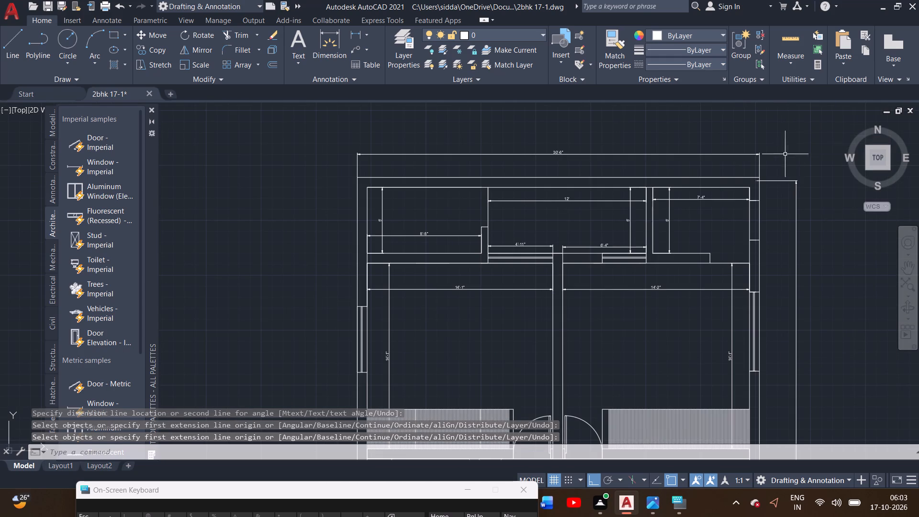
Examine the wall with the bedroom doors and wardrobes, then the rooms to the south, for missing dimensions.
scroll(796, 181, down, 2)
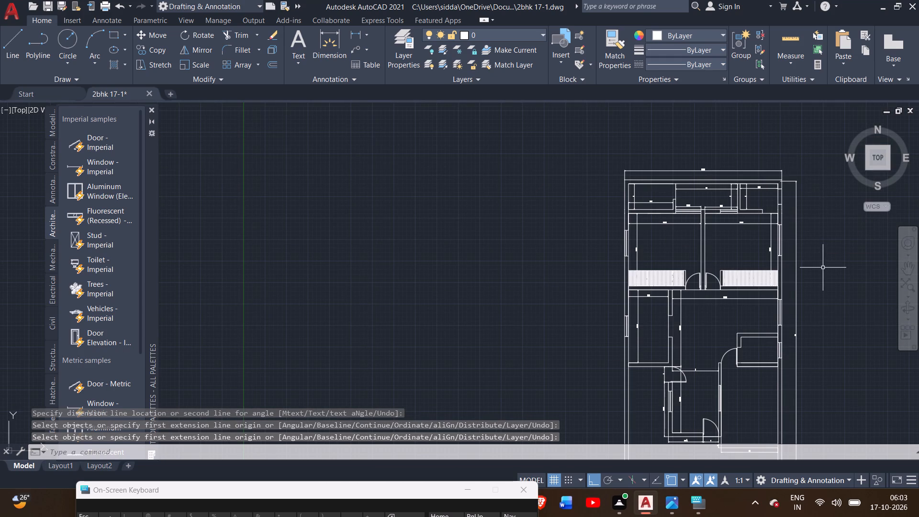
middle_drag(823, 269, 686, 190)
scroll(581, 205, up, 3)
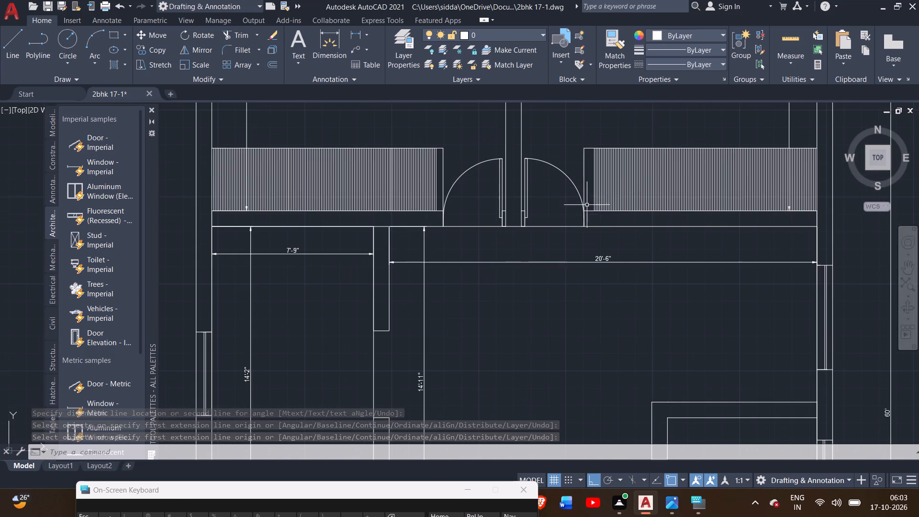
scroll(613, 205, up, 1)
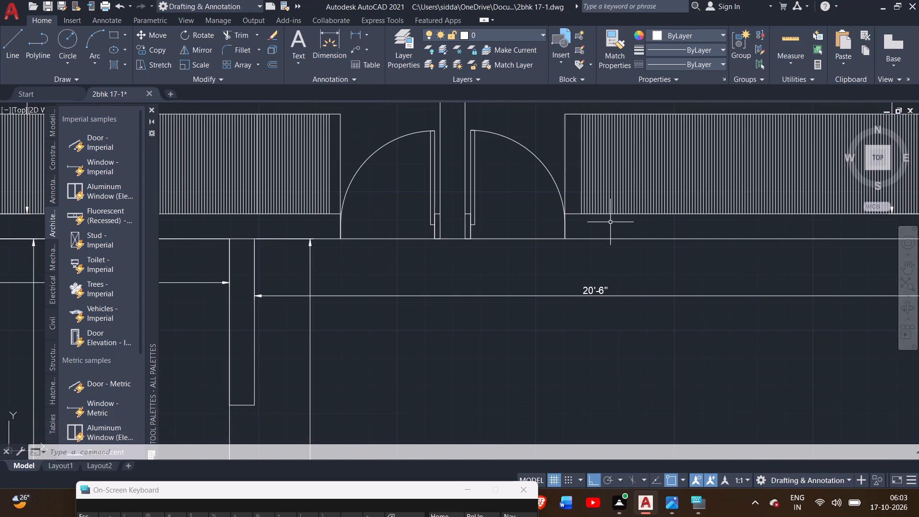
scroll(605, 261, down, 2)
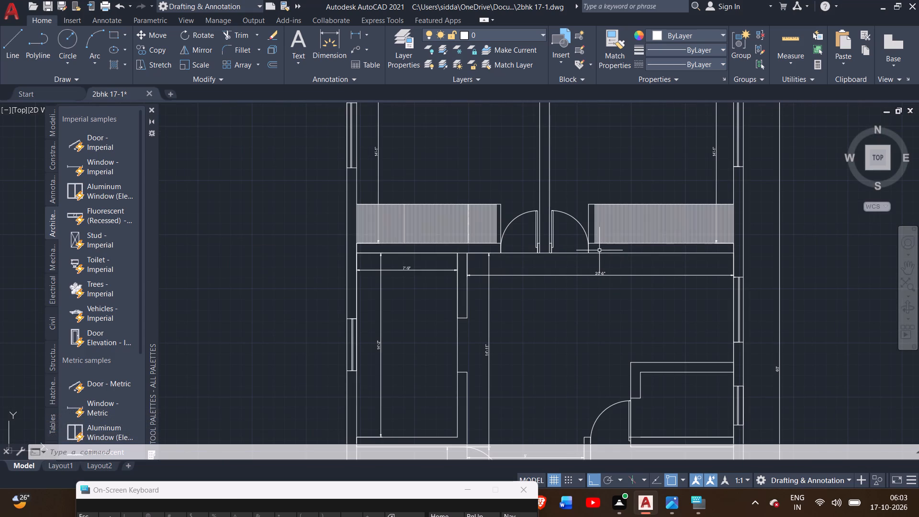
scroll(599, 250, down, 2)
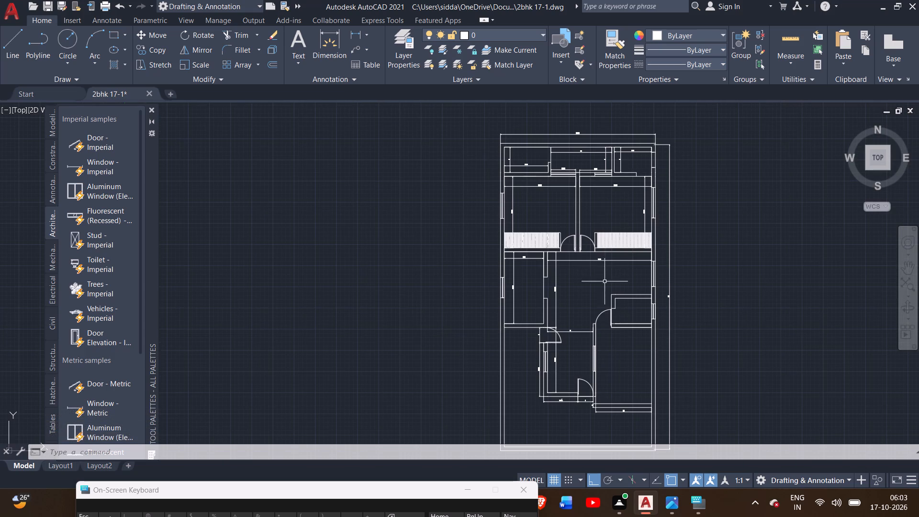
middle_drag(570, 300, 539, 242)
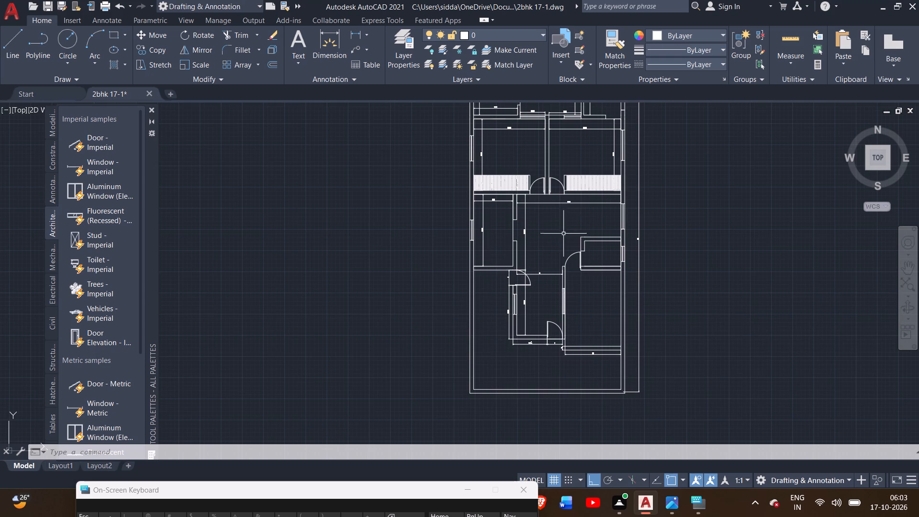
middle_drag(599, 213, 577, 180)
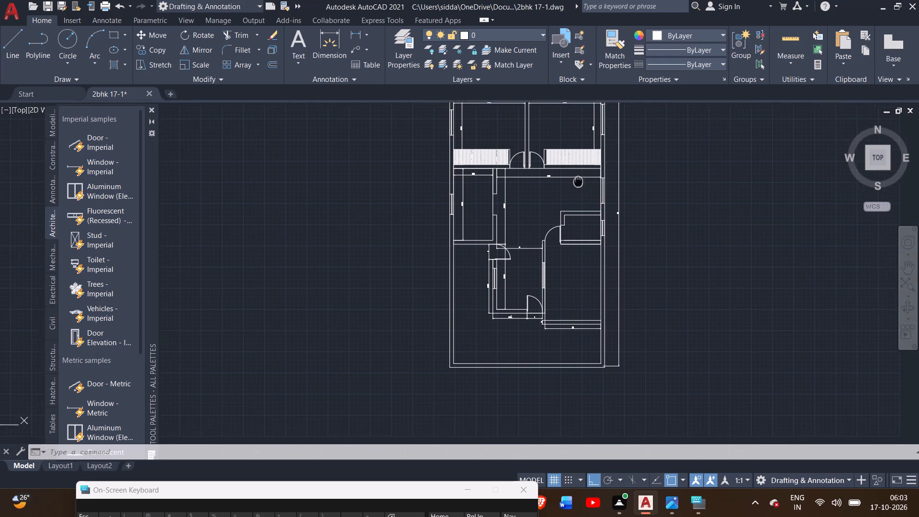
middle_drag(577, 180, 574, 161)
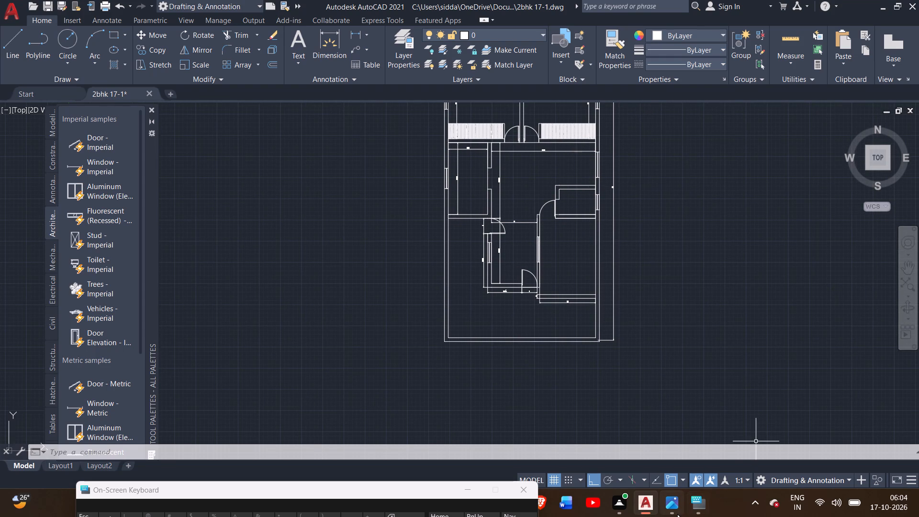
Consult the dimensions on the reference image CADD PLAN 17 -1.jpg, and return to the AutoCAD drawing.
double_click(677, 514)
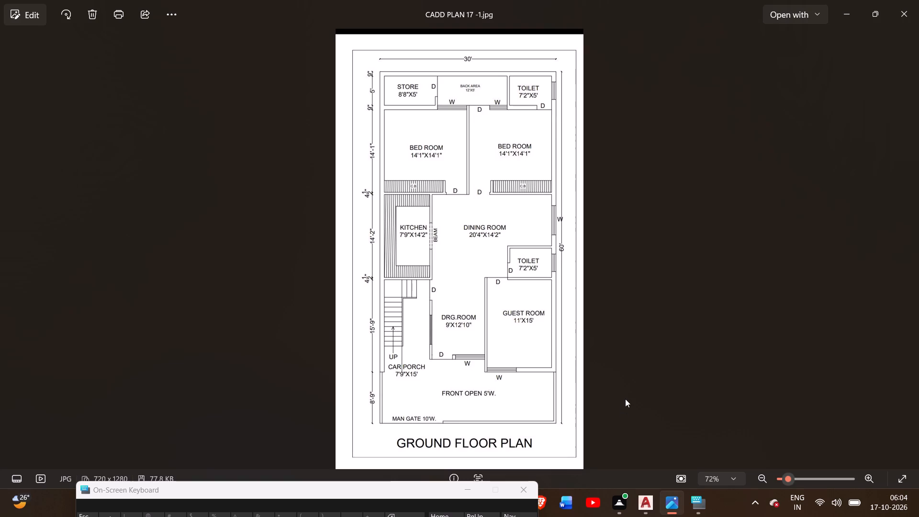
click(625, 399)
click(650, 504)
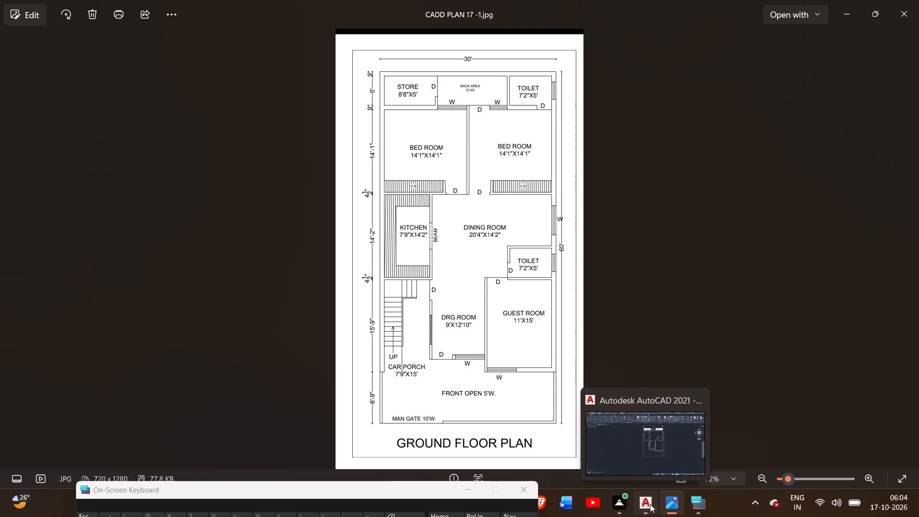
Examine the dimensions of the two bedrooms and the 12' wide and 7'-4" wide rooms along the north wall.
middle_drag(635, 229, 626, 356)
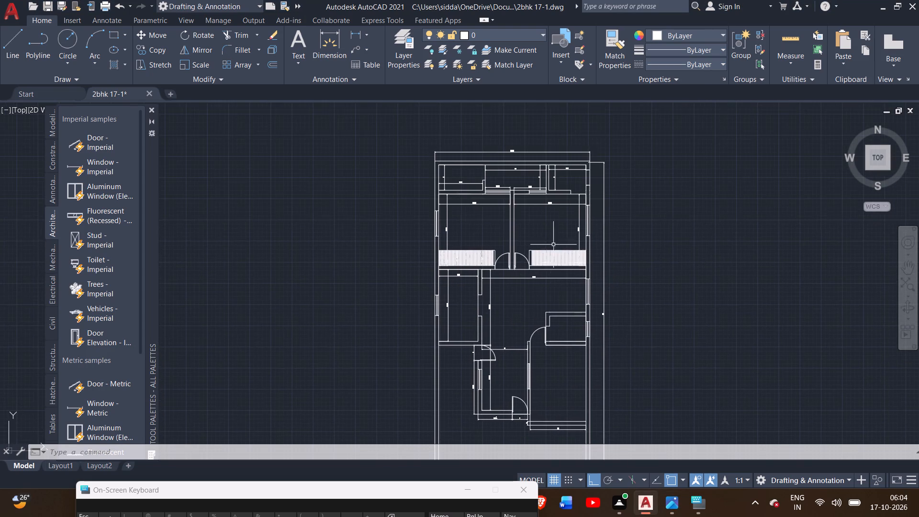
scroll(554, 248, up, 3)
middle_drag(558, 246, 611, 406)
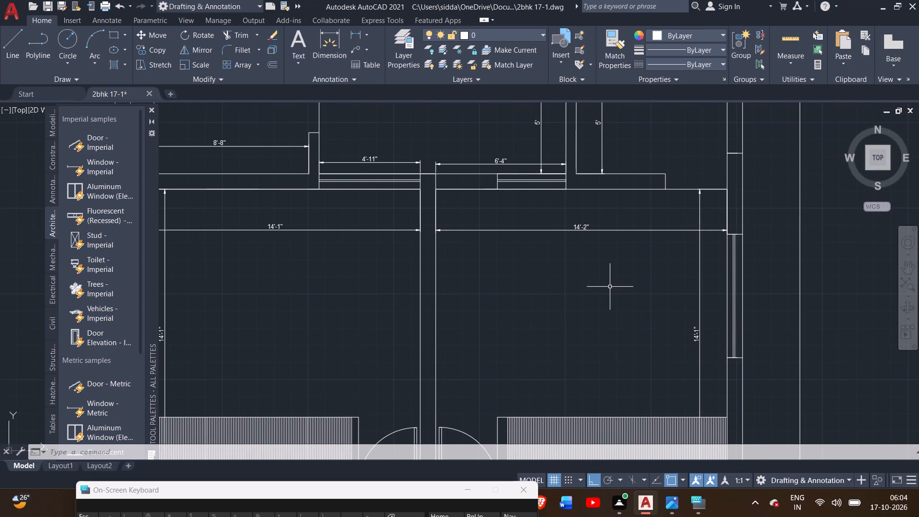
middle_drag(610, 287, 579, 408)
scroll(579, 408, up, 1)
scroll(648, 277, up, 1)
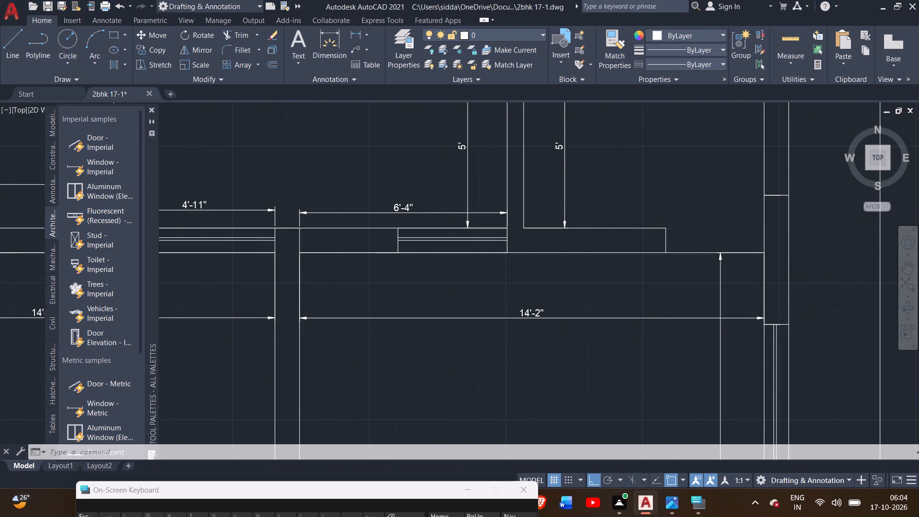
scroll(648, 277, down, 1)
middle_drag(647, 279, 482, 374)
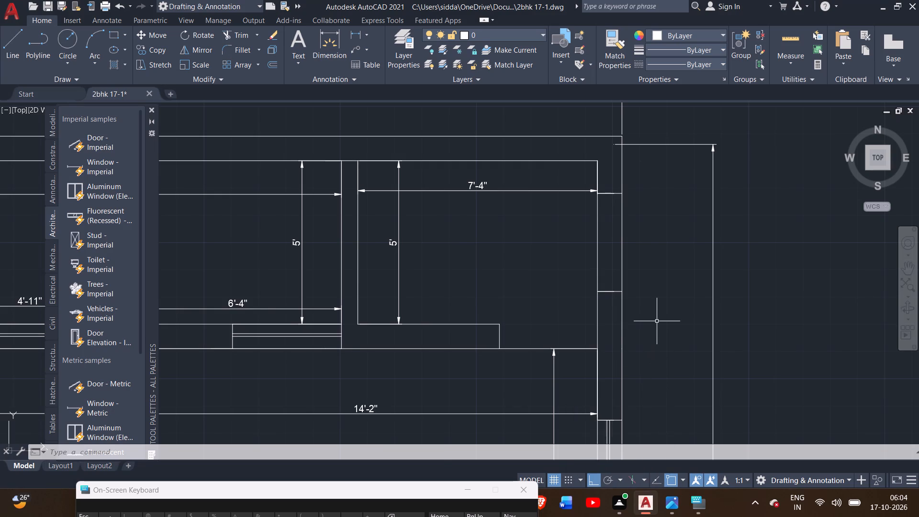
scroll(657, 320, down, 2)
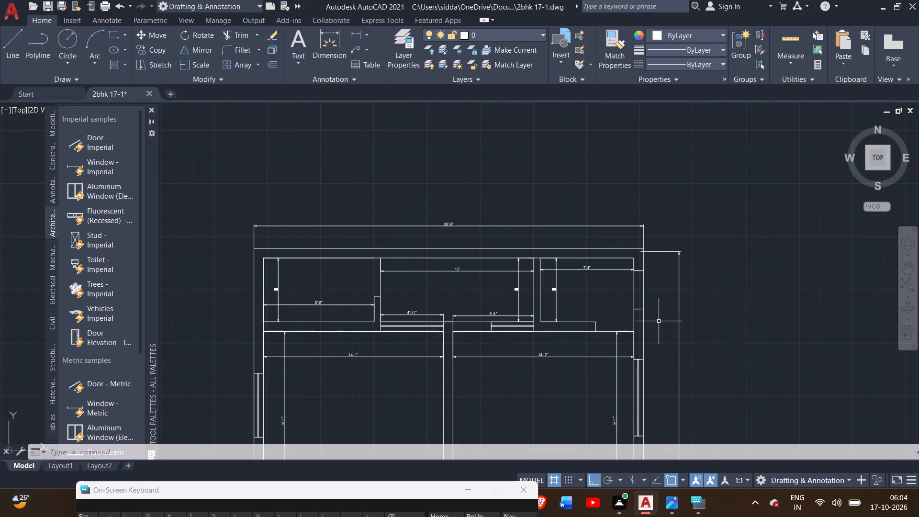
middle_drag(577, 313, 570, 260)
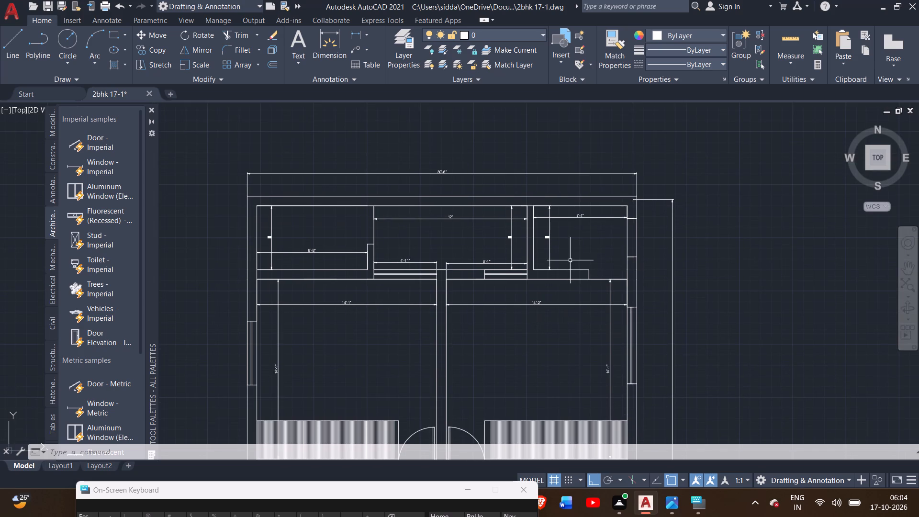
scroll(517, 253, up, 2)
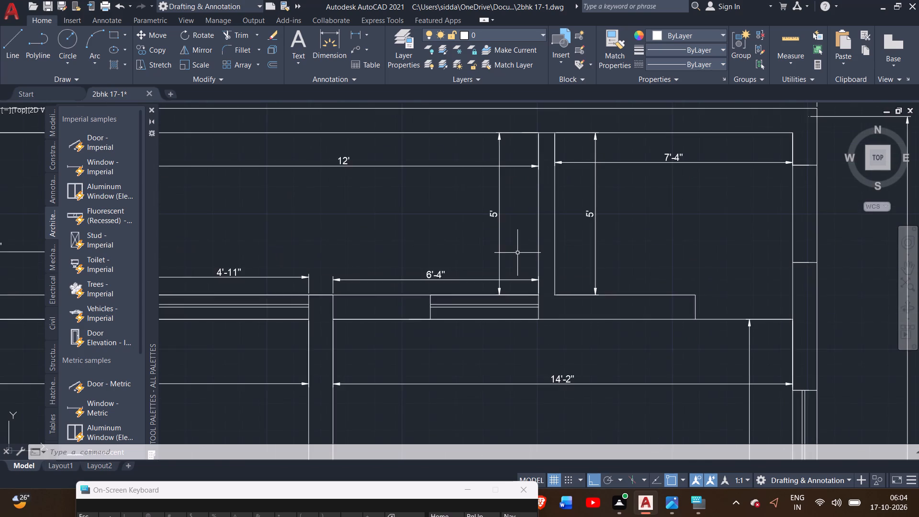
scroll(517, 253, up, 2)
scroll(517, 253, down, 2)
middle_drag(524, 259, 540, 292)
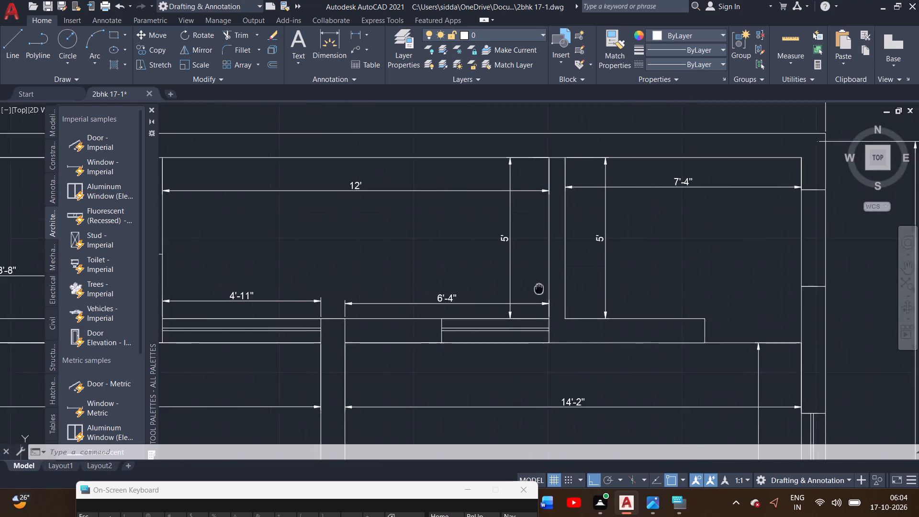
middle_drag(540, 292, 561, 356)
scroll(581, 348, up, 1)
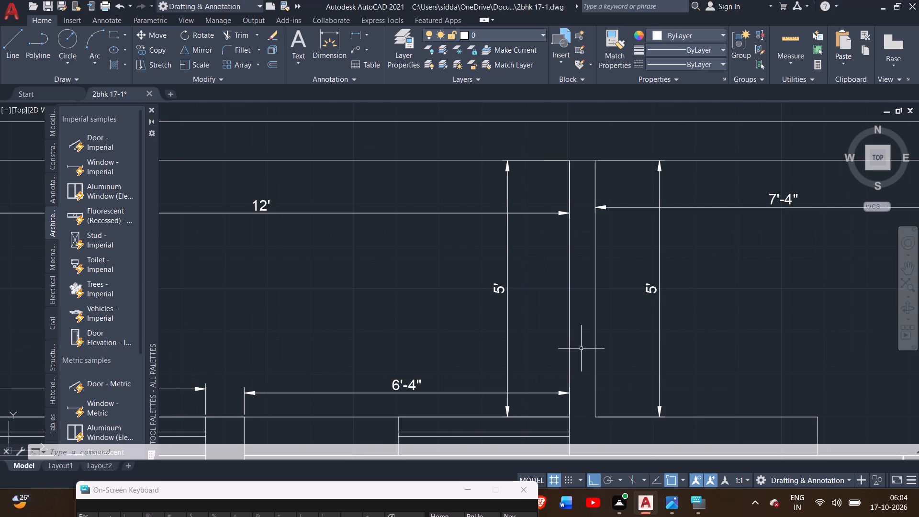
scroll(581, 348, down, 1)
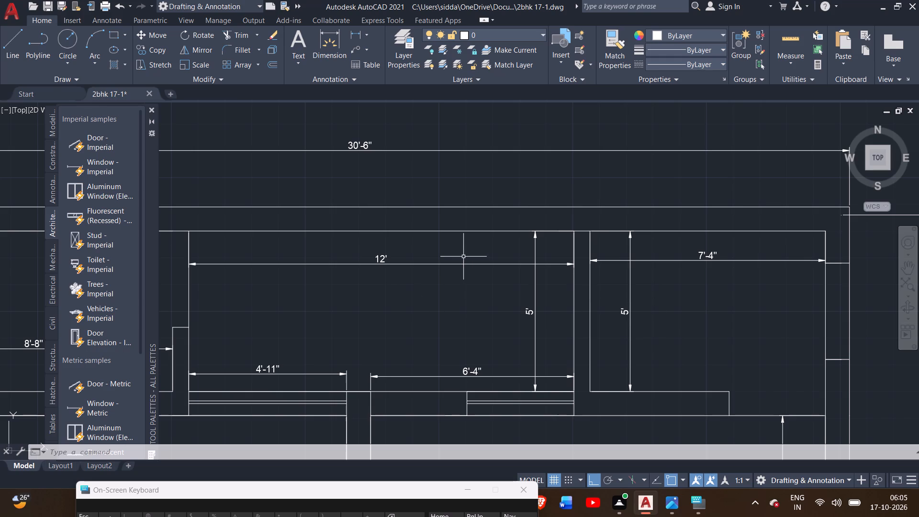
Examine the overall width dimension at both outer north corners, the start of the overall length dimension, and the northern rooms' dimensions.
middle_drag(469, 295, 521, 247)
scroll(522, 247, down, 2)
scroll(479, 239, up, 2)
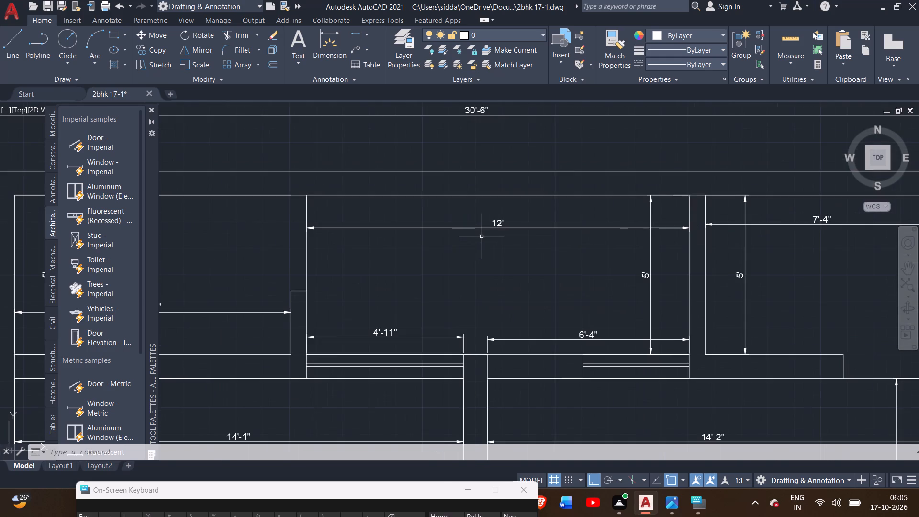
middle_drag(481, 236, 559, 374)
scroll(490, 311, down, 2)
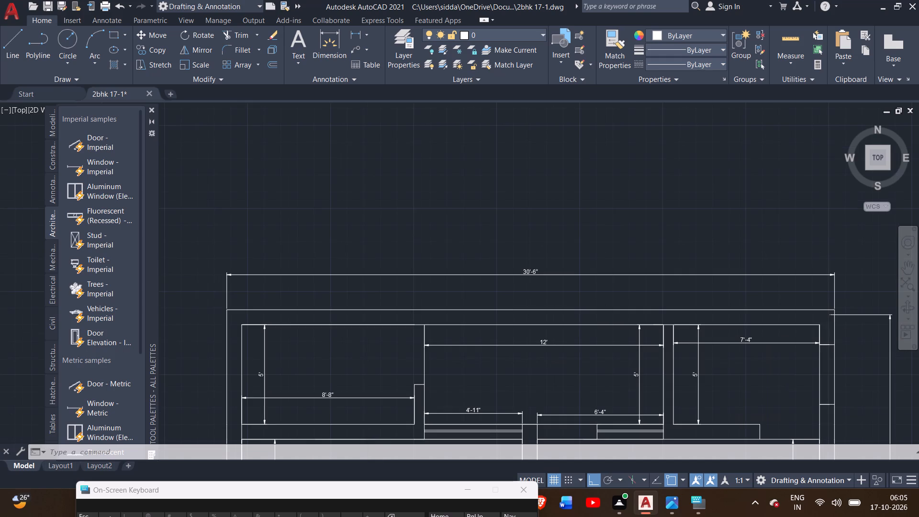
scroll(326, 303, up, 3)
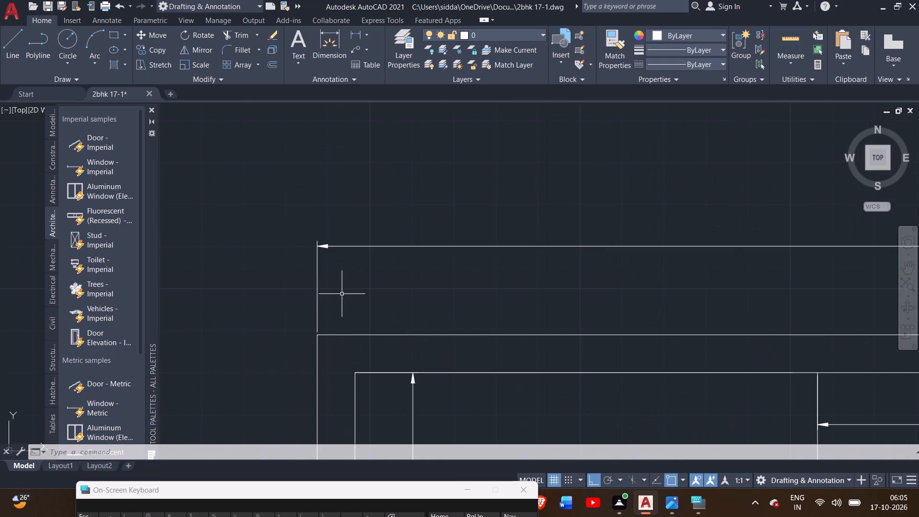
middle_drag(342, 294, 248, 292)
scroll(329, 292, up, 1)
scroll(243, 292, down, 2)
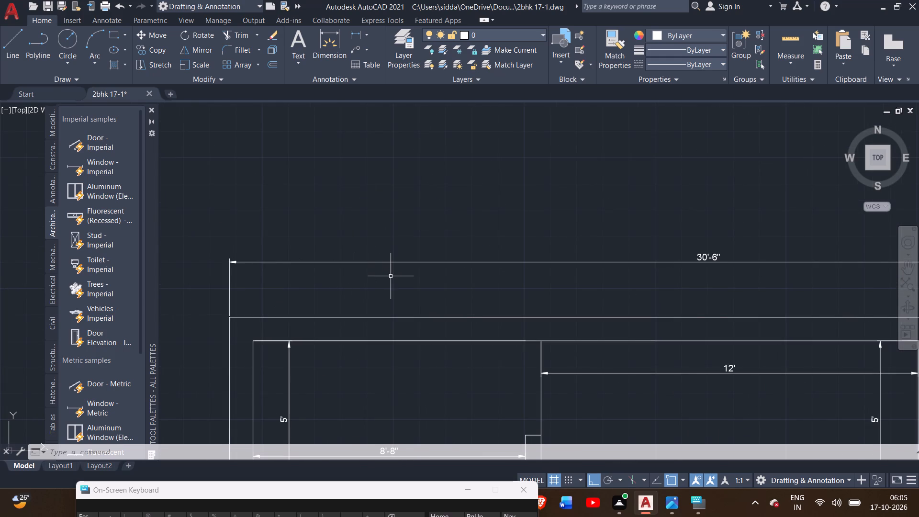
scroll(391, 277, down, 2)
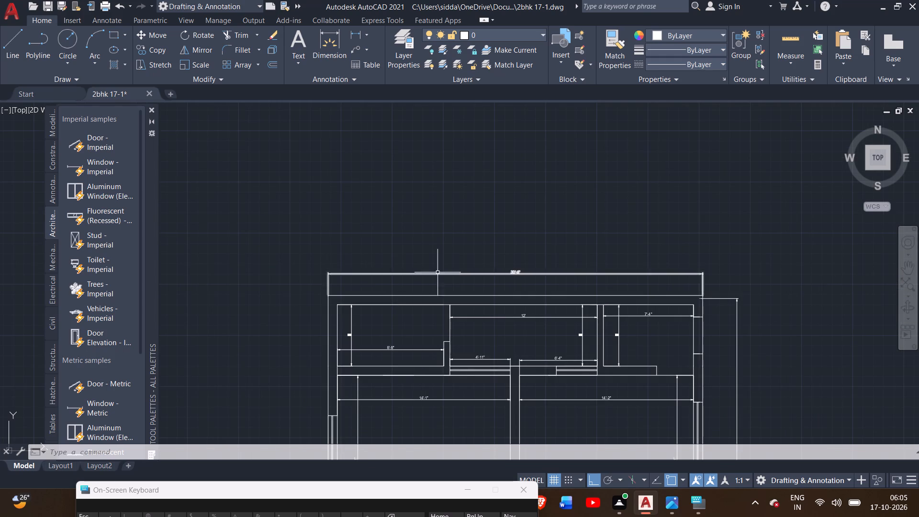
scroll(755, 296, up, 4)
scroll(411, 350, down, 1)
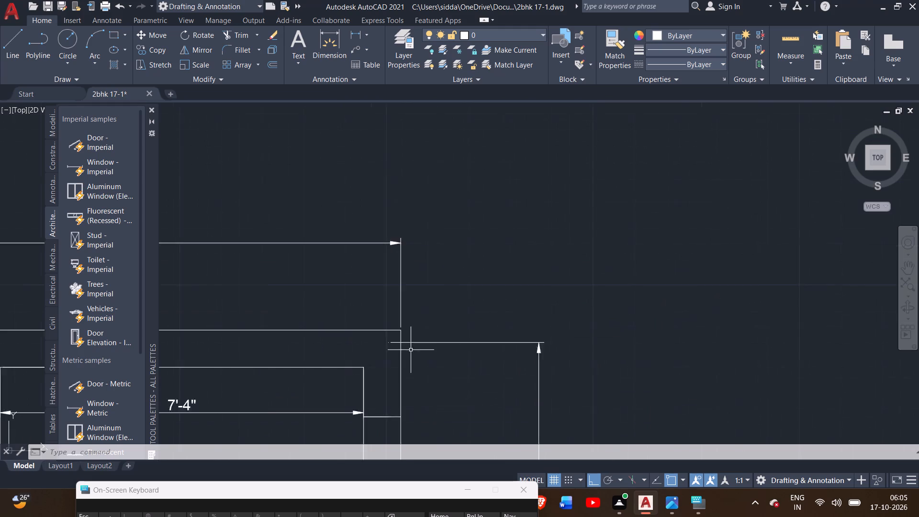
scroll(411, 350, down, 1)
scroll(457, 380, down, 1)
middle_drag(459, 387, 639, 323)
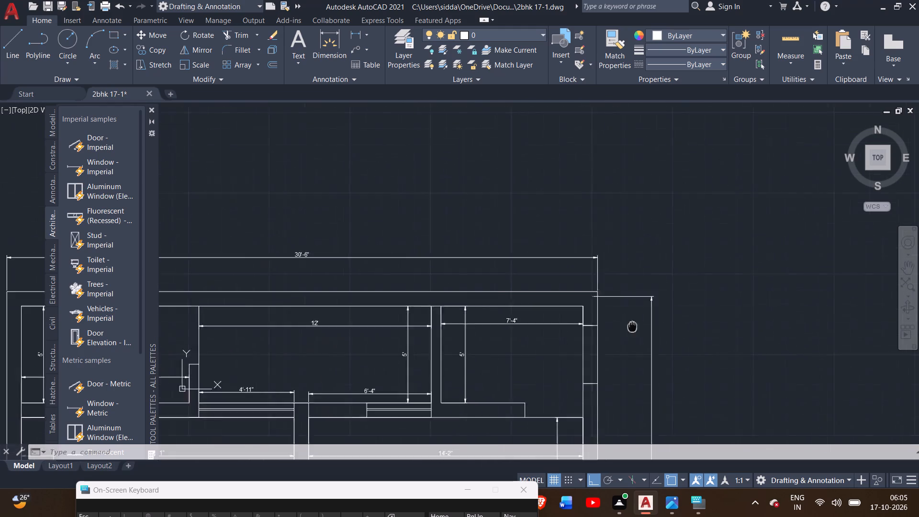
middle_drag(639, 323, 734, 302)
middle_drag(530, 380, 540, 217)
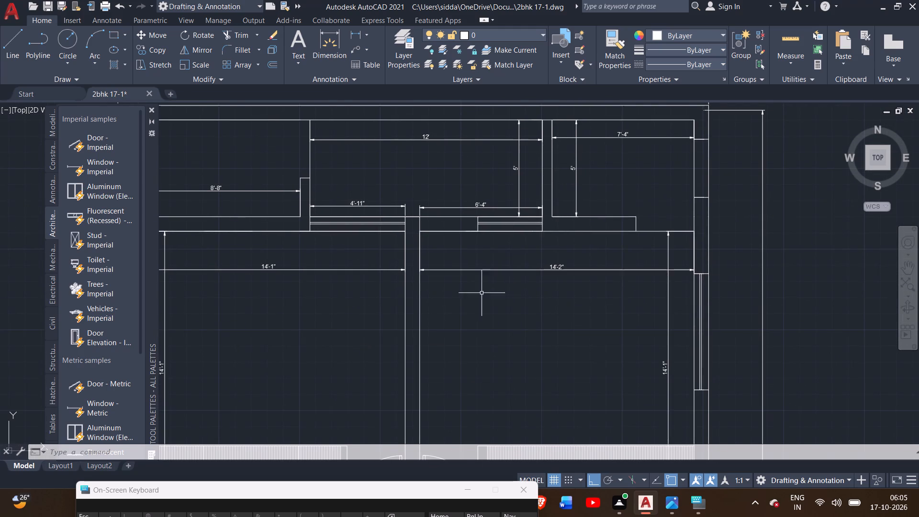
Examine the plan from the bedrooms and wardrobes down to the drawing room, guest room and front open area for missing elements.
scroll(477, 311, down, 1)
middle_drag(473, 316, 485, 201)
middle_drag(504, 362, 486, 286)
scroll(495, 236, up, 4)
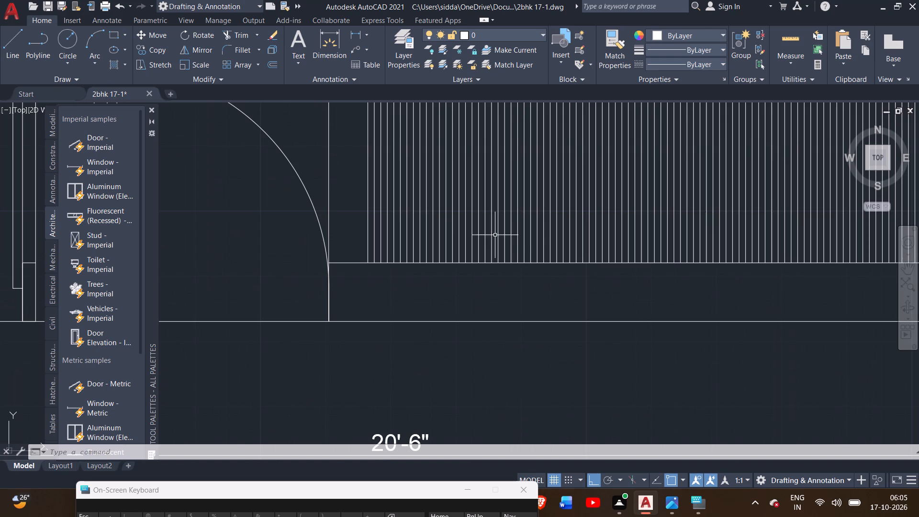
scroll(479, 220, up, 2)
scroll(479, 220, down, 7)
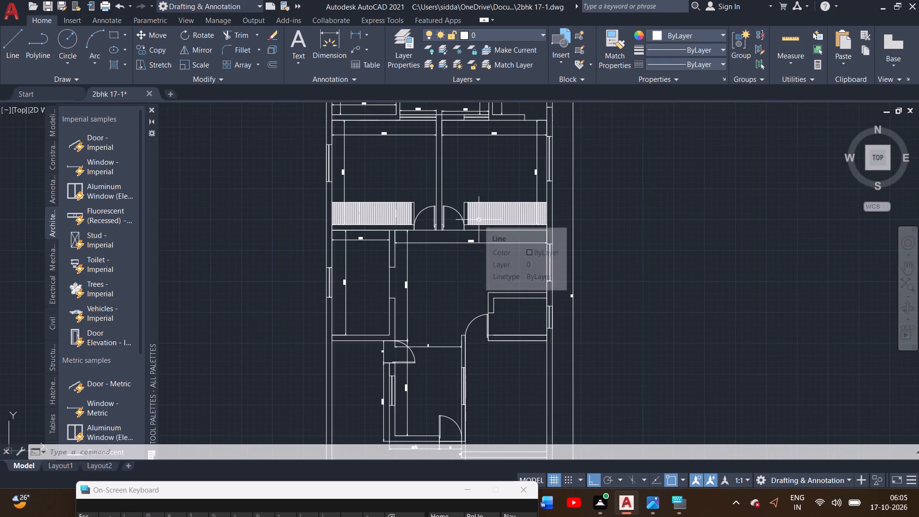
middle_drag(455, 283, 443, 189)
scroll(426, 399, up, 2)
scroll(426, 388, down, 1)
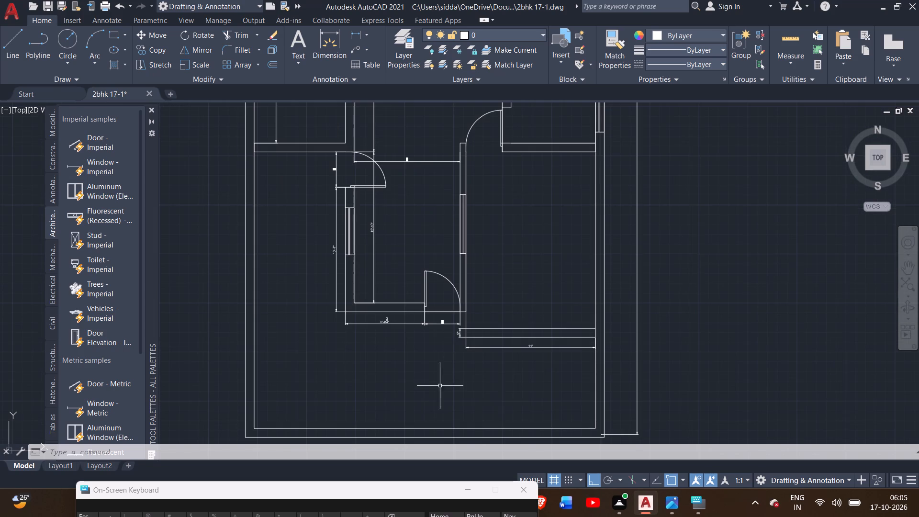
Consult the front open area and main gate on the reference image CADD PLAN 17 -1.jpg, and return to the AutoCAD drawing.
double_click(674, 503)
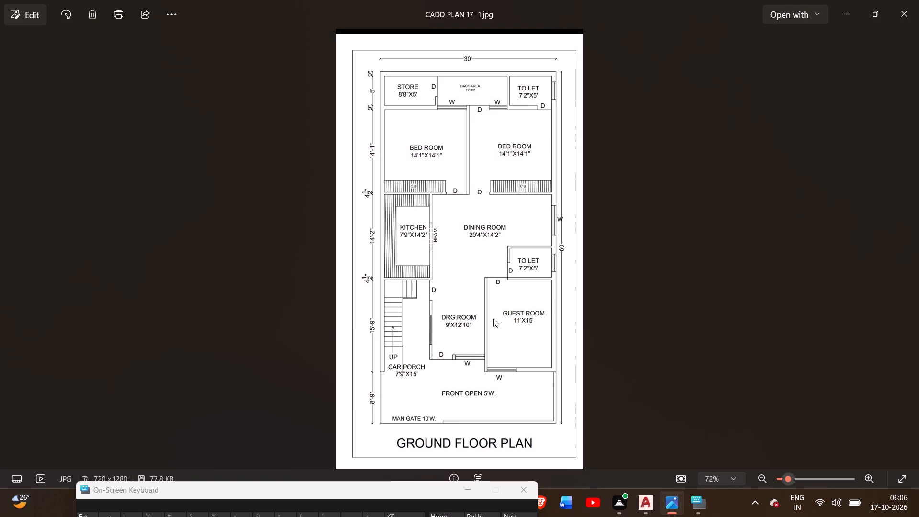
scroll(494, 318, up, 1)
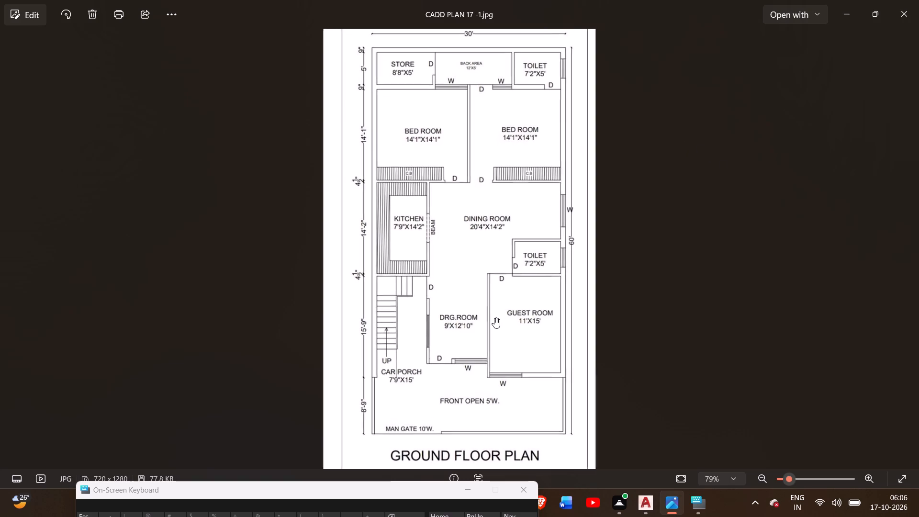
scroll(494, 318, down, 1)
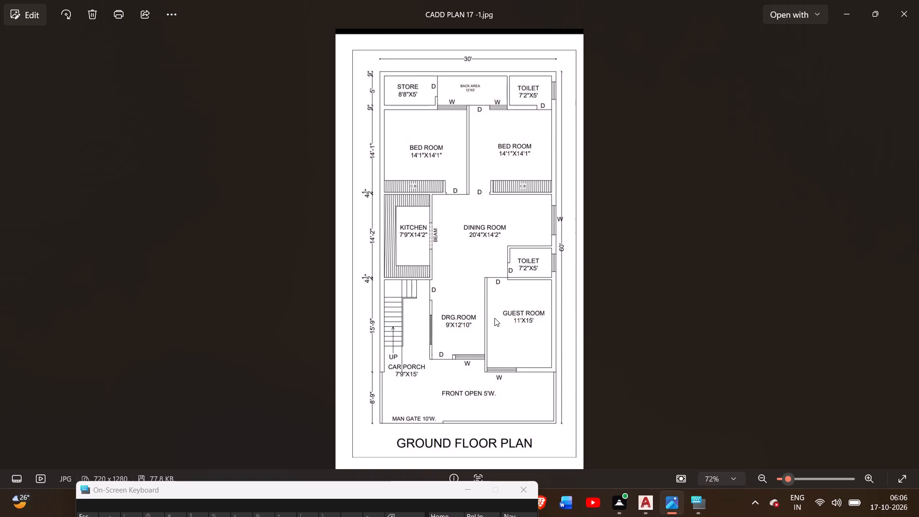
click(645, 495)
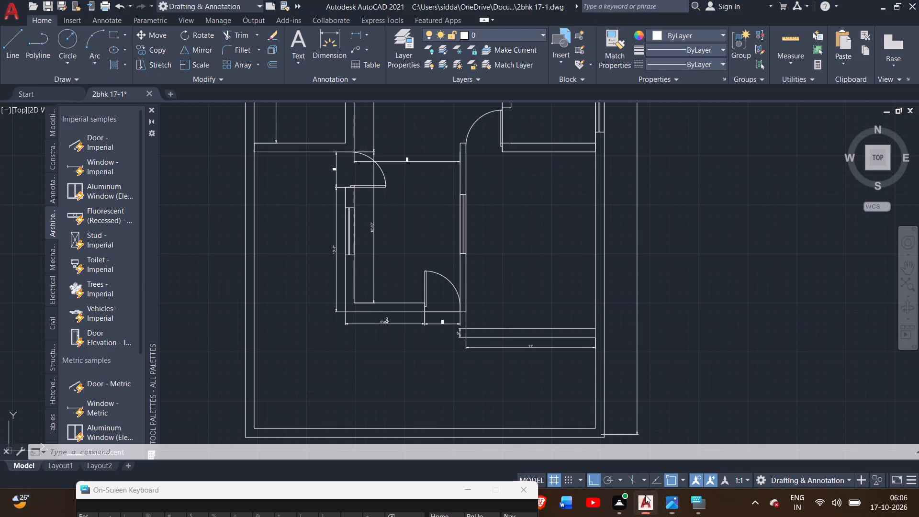
Outline a 10' main gate in the south outer wall with lines from the inner southwest corner, closing both ends across the wall.
middle_drag(532, 374, 580, 294)
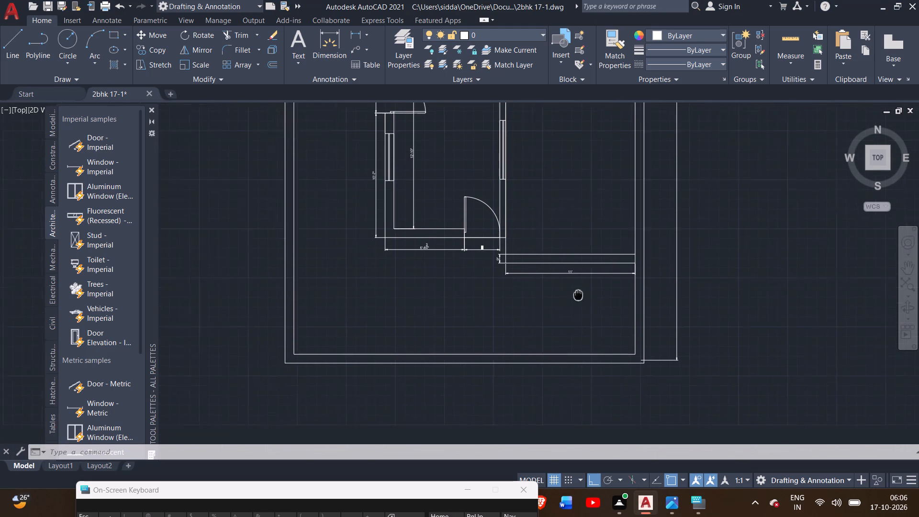
middle_drag(580, 294, 592, 295)
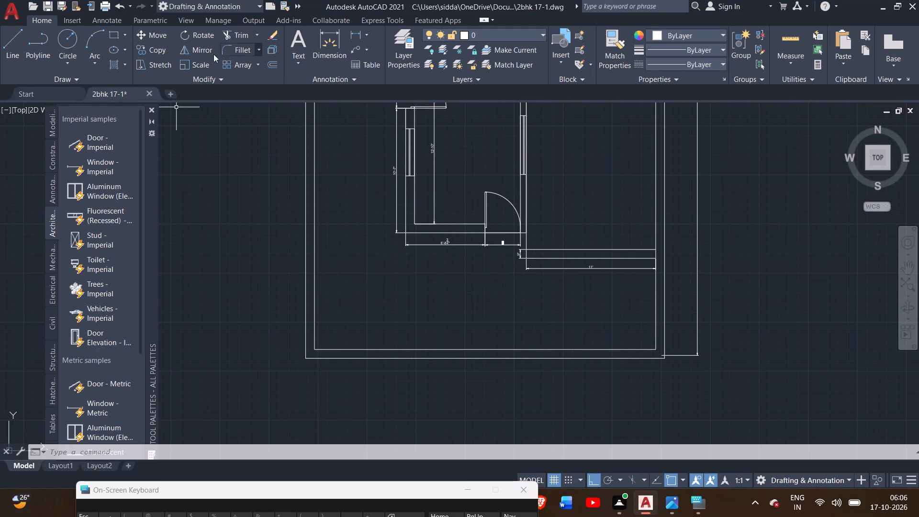
click(7, 41)
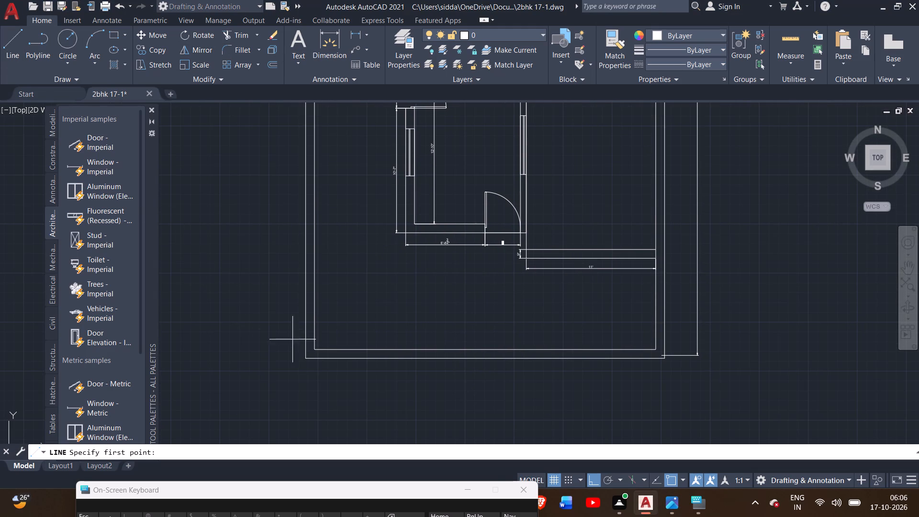
click(313, 349)
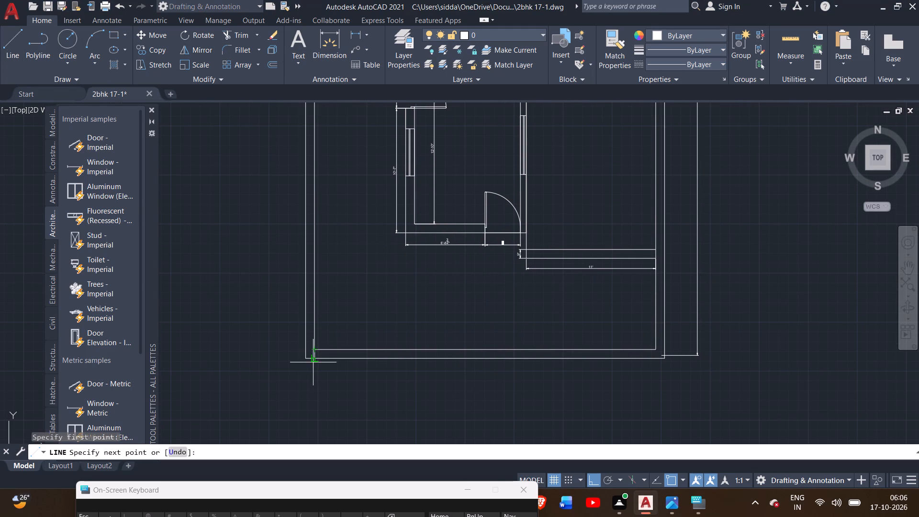
click(316, 359)
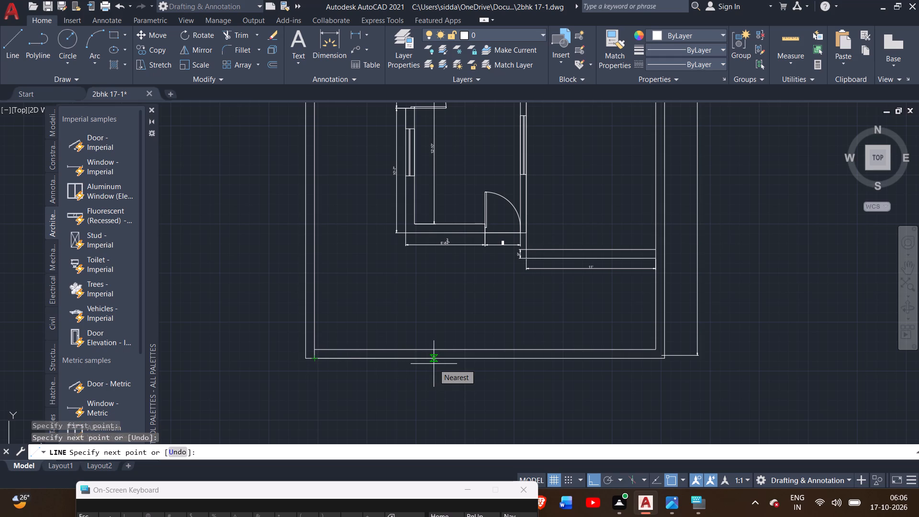
text(10)
key(apostrophe)
key(Return)
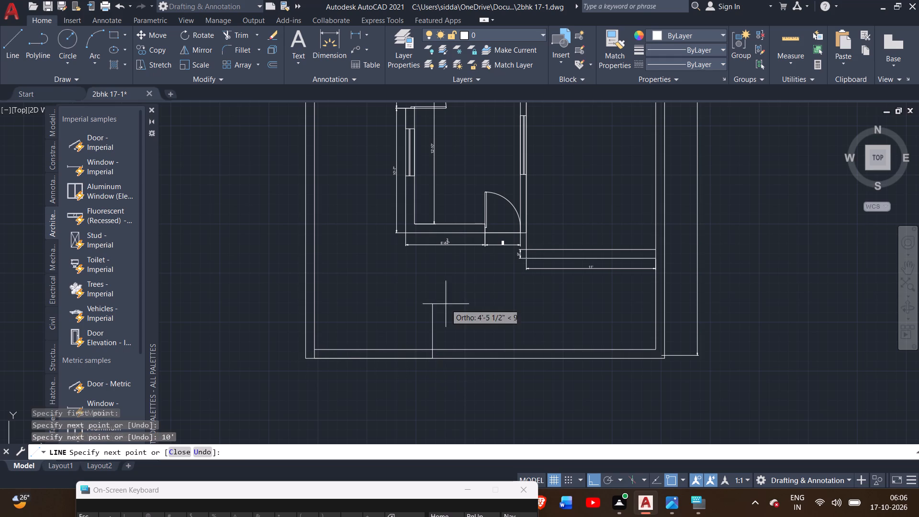
scroll(443, 367, up, 2)
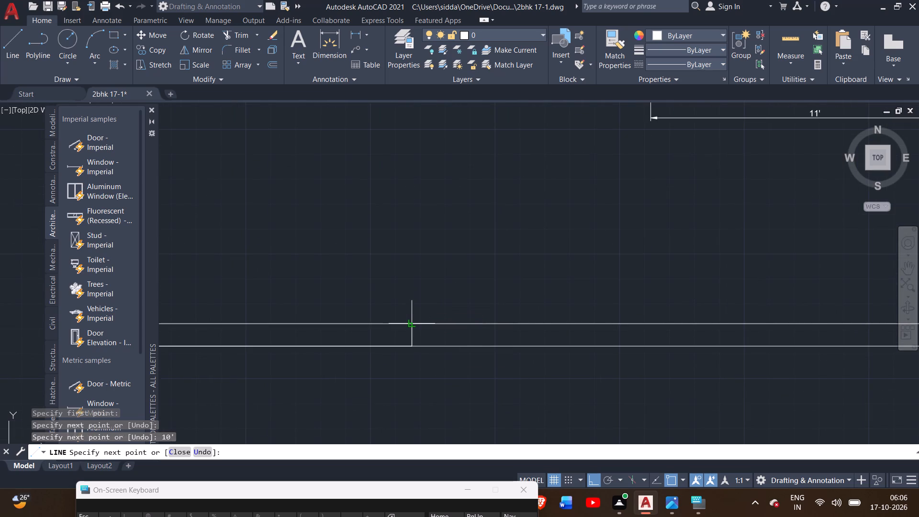
click(411, 324)
right_click(416, 317)
click(439, 326)
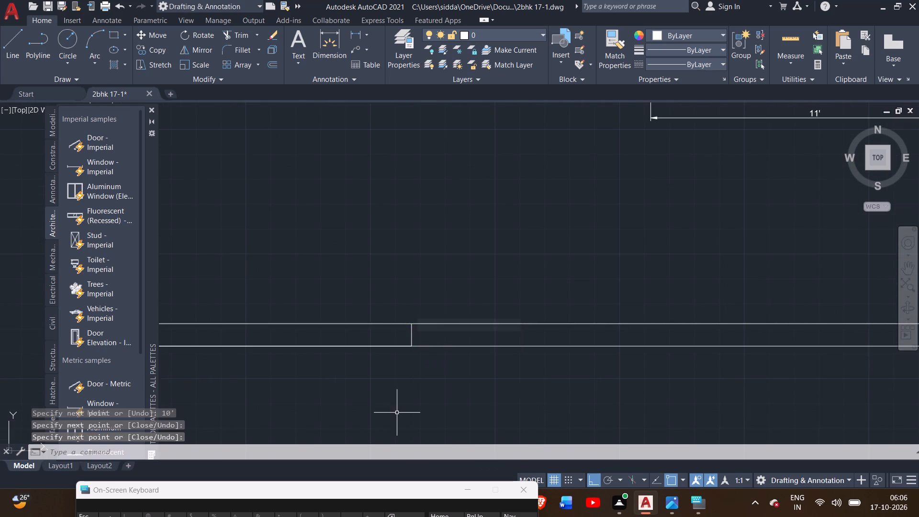
Draw a line along the middle of the wall thickness between the midpoints of the main gate's two end lines.
scroll(395, 413, down, 1)
middle_drag(391, 416, 502, 423)
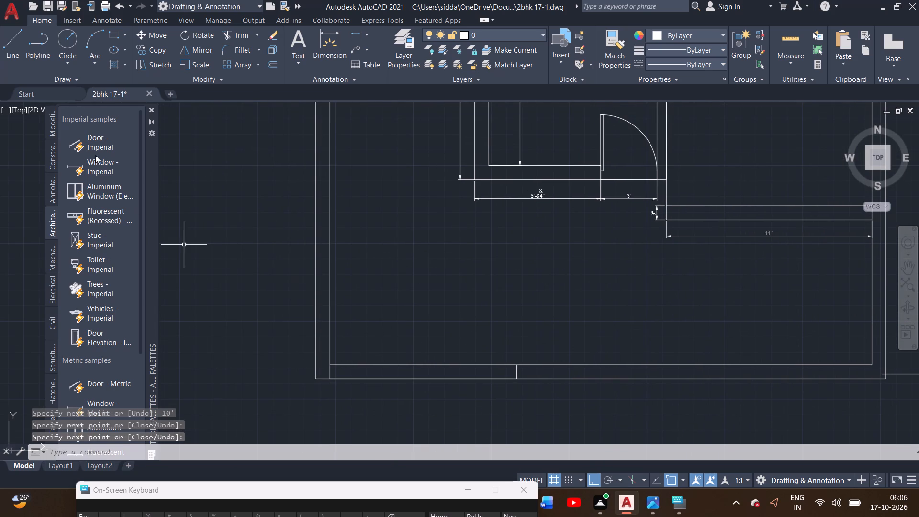
click(9, 54)
scroll(471, 358, up, 1)
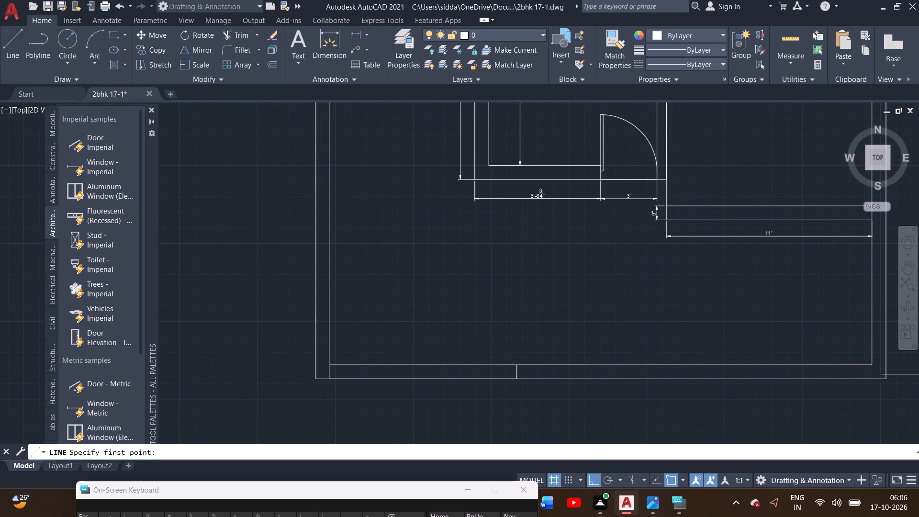
double_click(544, 380)
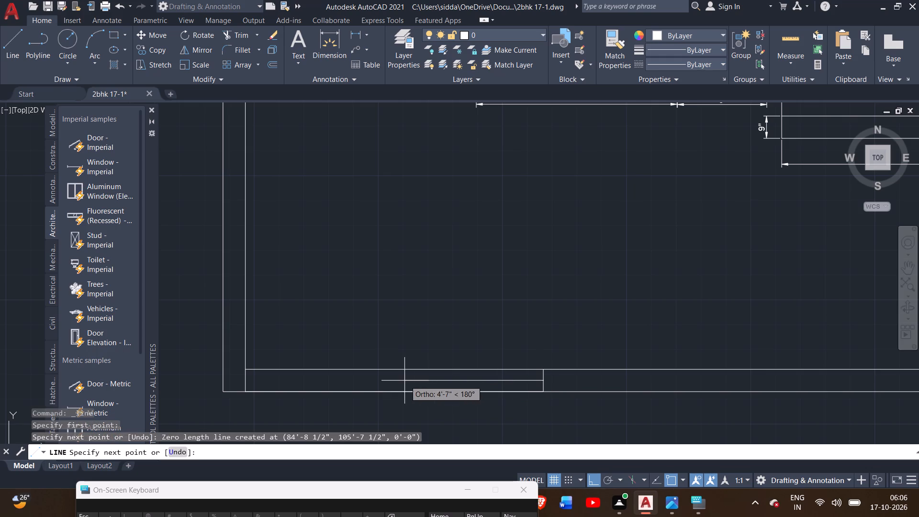
double_click(246, 380)
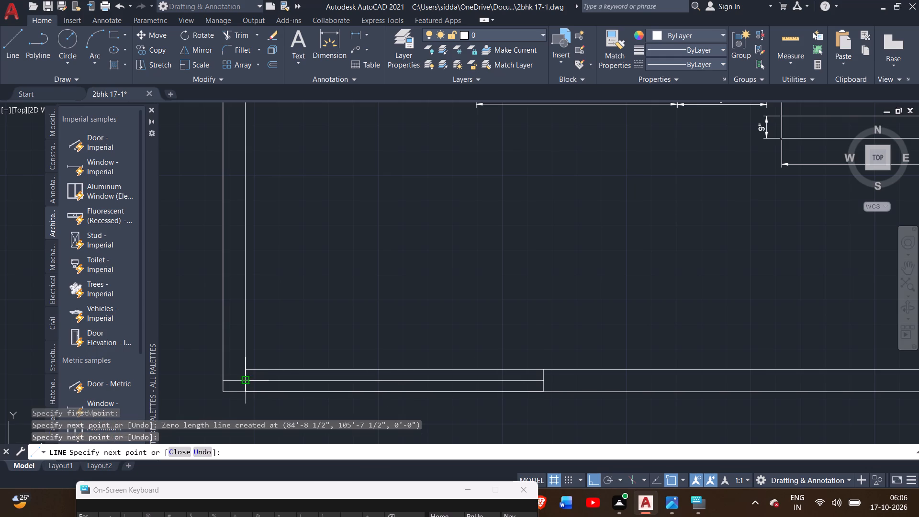
right_click(243, 376)
click(283, 232)
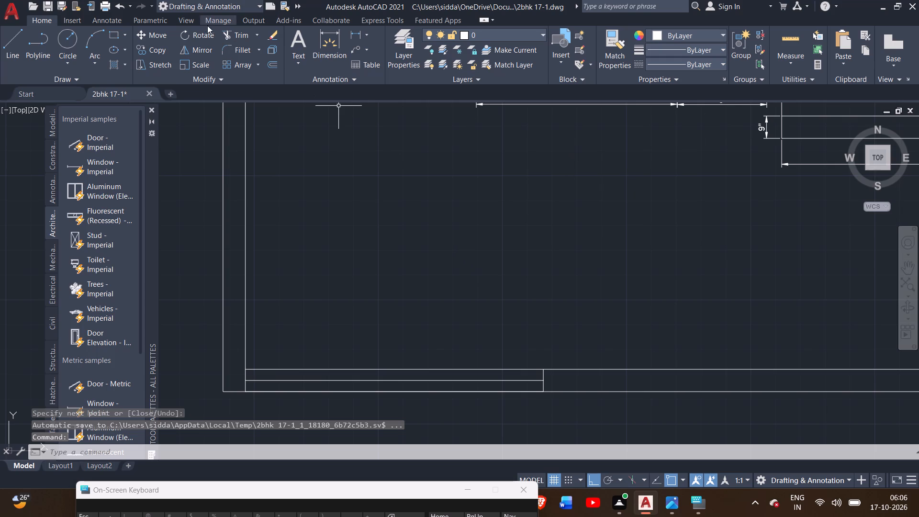
Trim the inner wall line across the main gate and the parts of both end lines south of the mid-wall line.
click(242, 35)
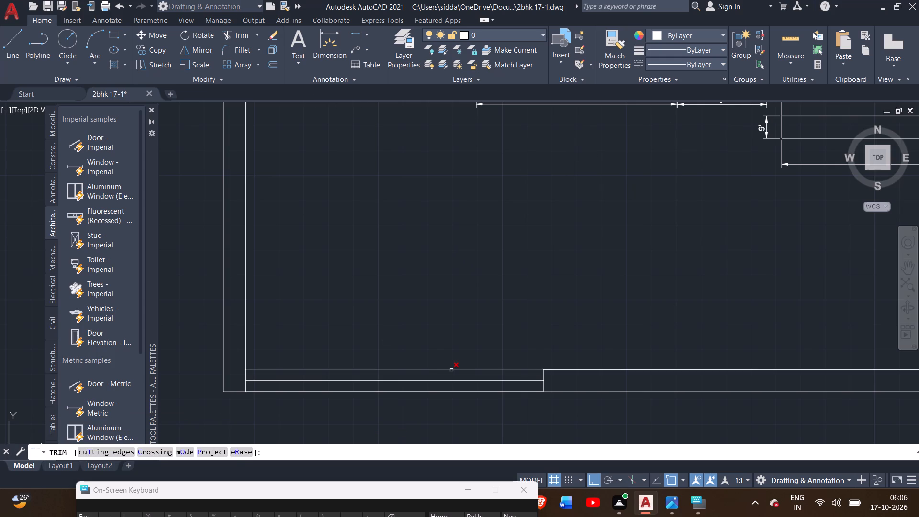
click(451, 370)
scroll(422, 306, down, 1)
middle_drag(415, 305, 391, 286)
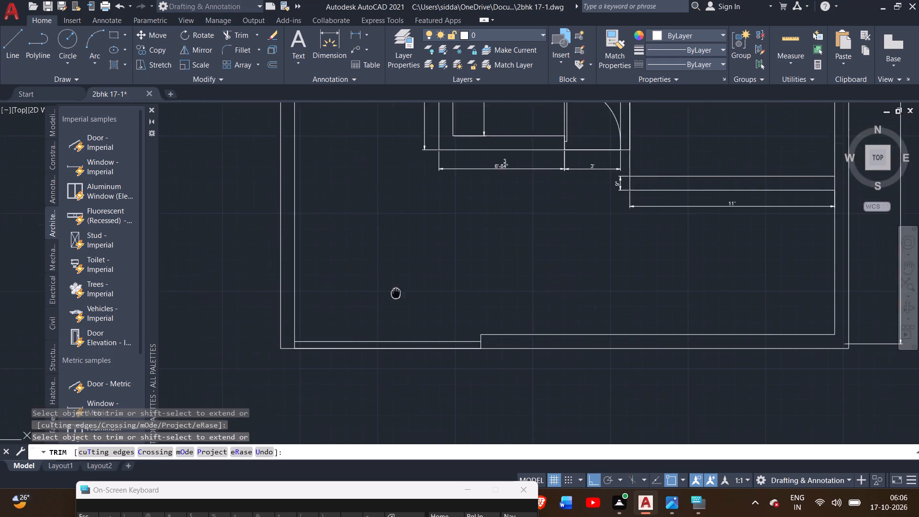
middle_drag(391, 286, 378, 258)
scroll(270, 301, up, 5)
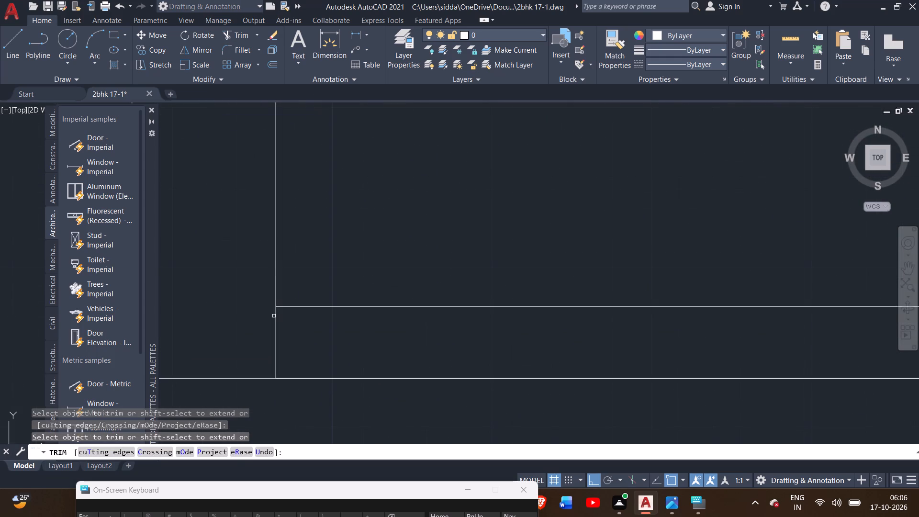
click(277, 319)
scroll(369, 262, down, 2)
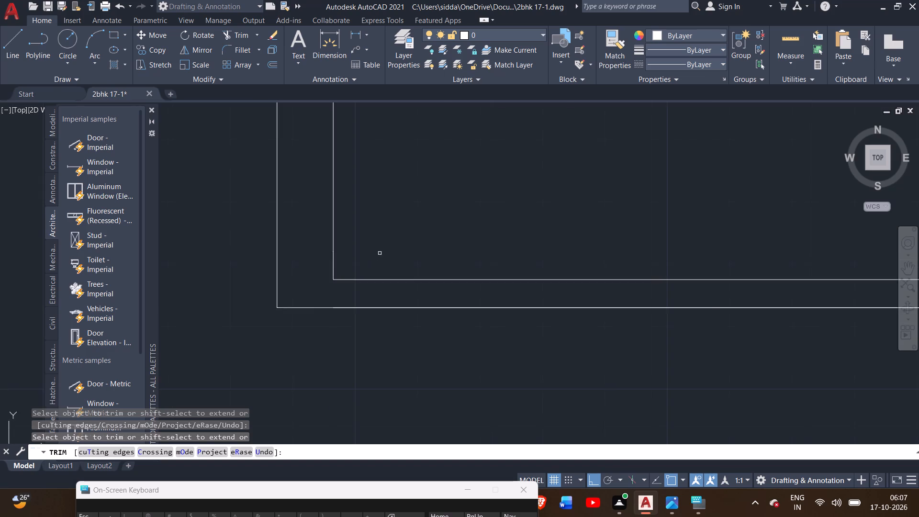
scroll(380, 253, down, 2)
middle_drag(415, 233, 324, 207)
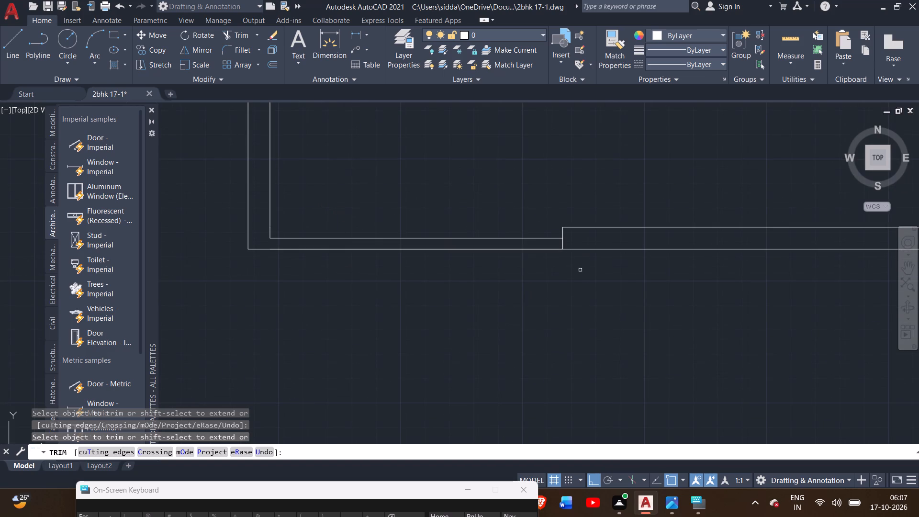
scroll(562, 260, up, 3)
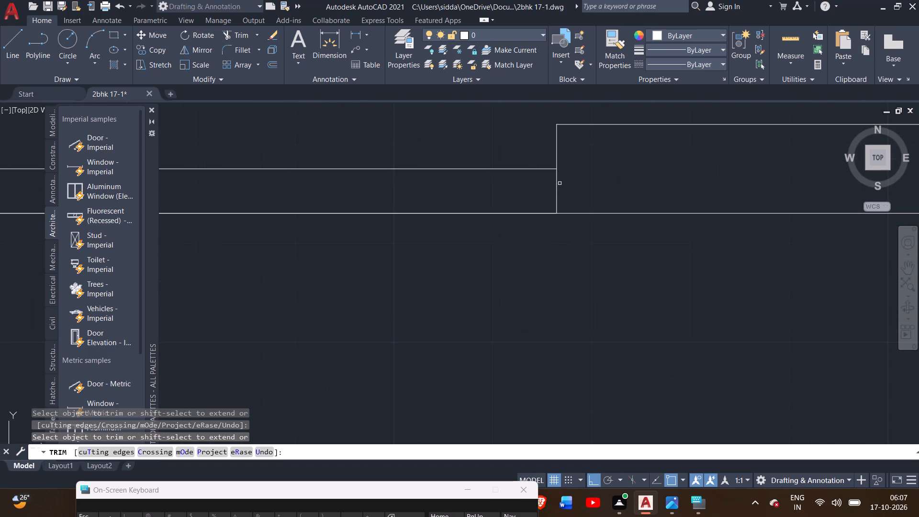
click(557, 193)
scroll(569, 283, down, 3)
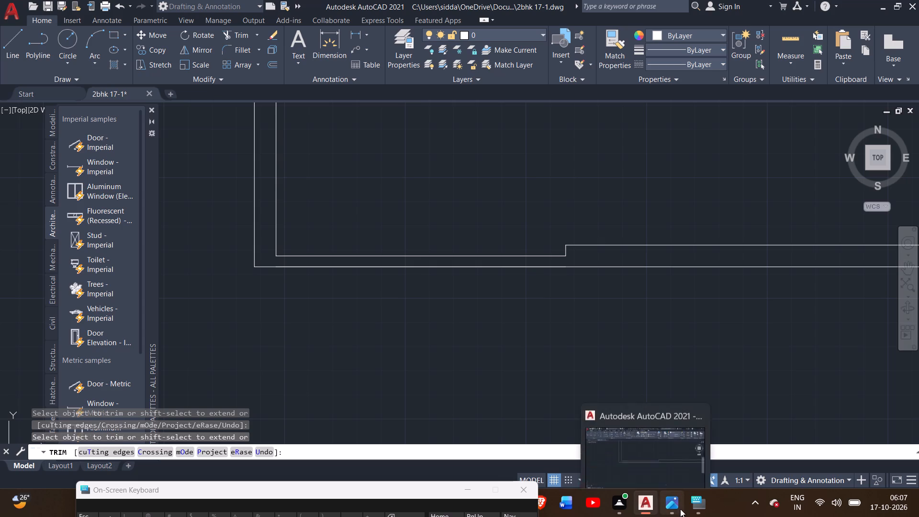
Compare the main gate with the reference image CADD PLAN 17 -1.jpg, and return to the AutoCAD drawing.
click(677, 516)
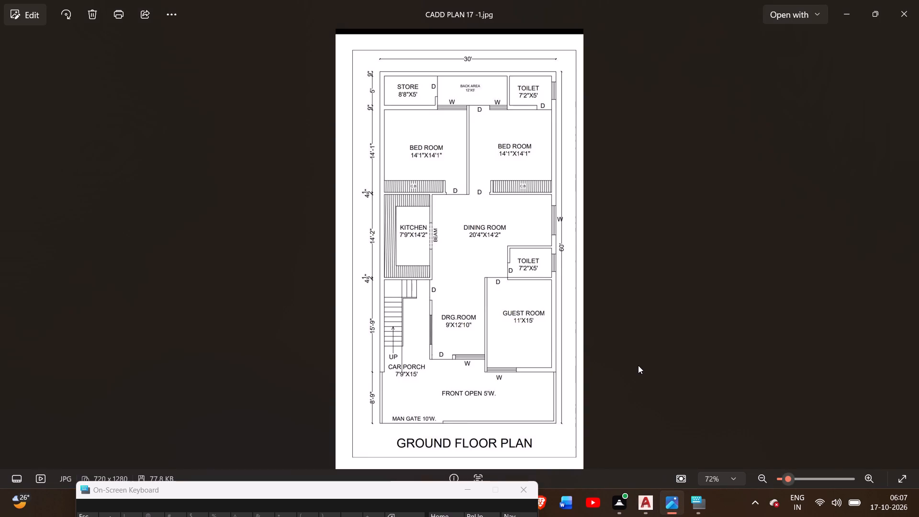
click(643, 503)
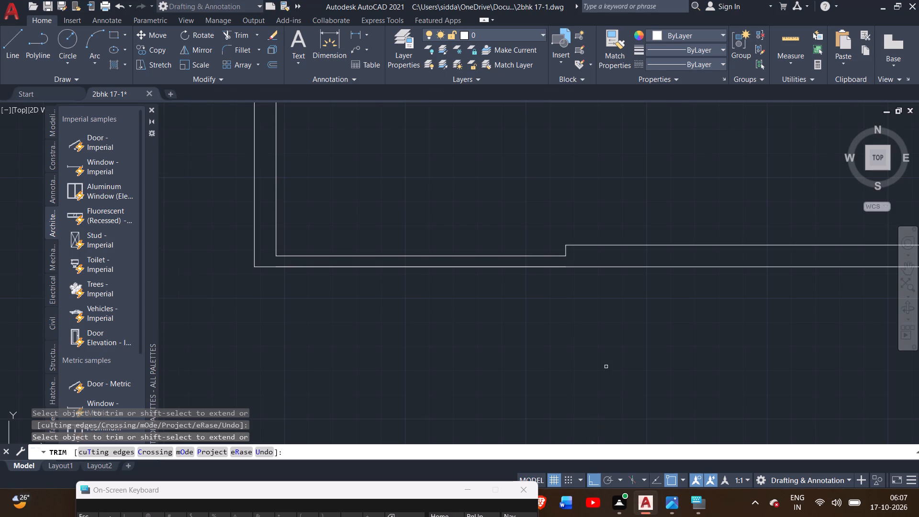
End trimming and examine the whole plan, including the kitchen and dining room walls and dimensions south of the bedroom doors.
scroll(606, 366, down, 4)
middle_drag(609, 376, 577, 405)
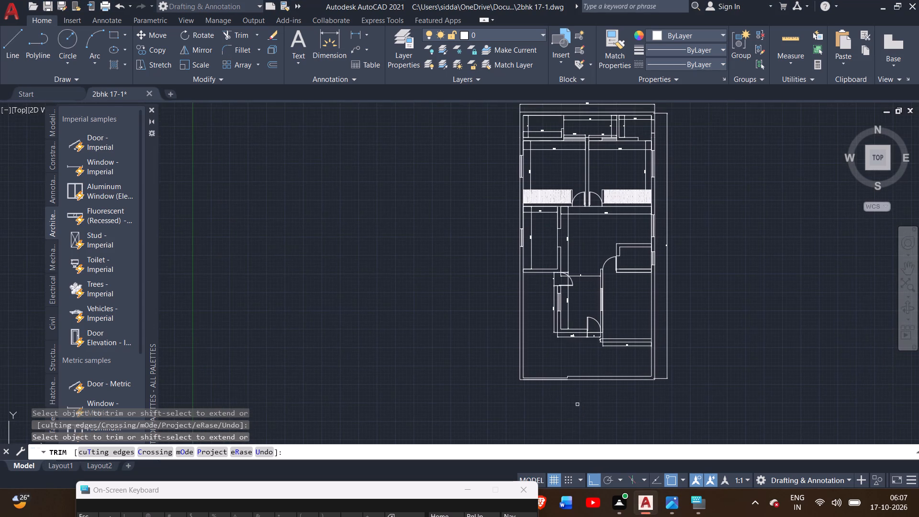
scroll(578, 258, up, 3)
right_click(585, 220)
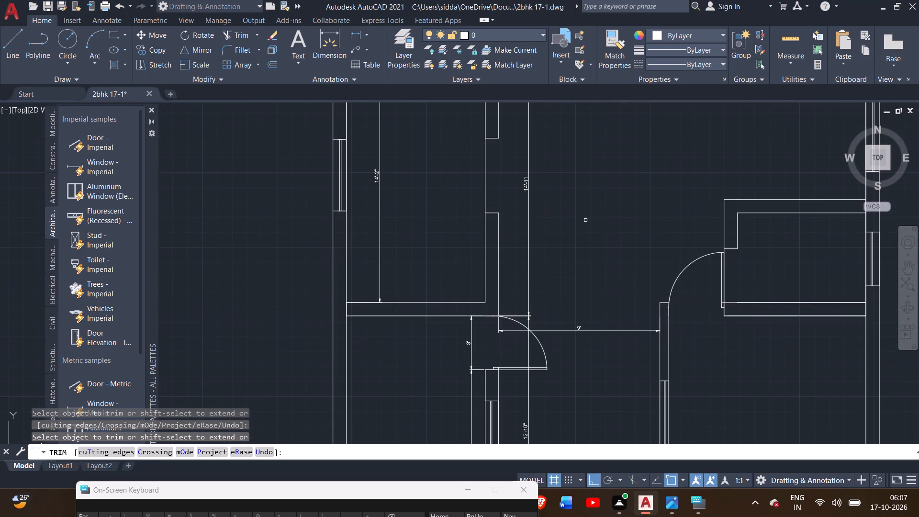
double_click(605, 225)
scroll(599, 243, down, 1)
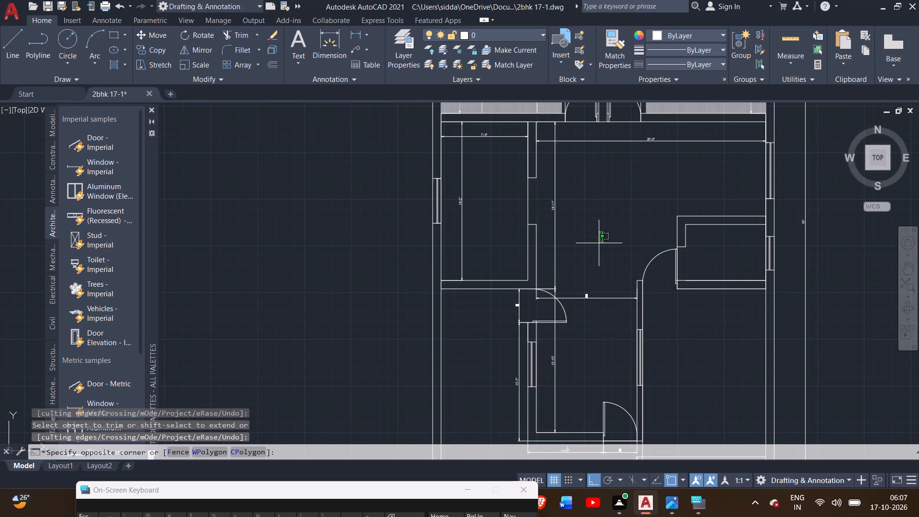
double_click(601, 239)
middle_drag(596, 239, 583, 352)
scroll(558, 247, up, 2)
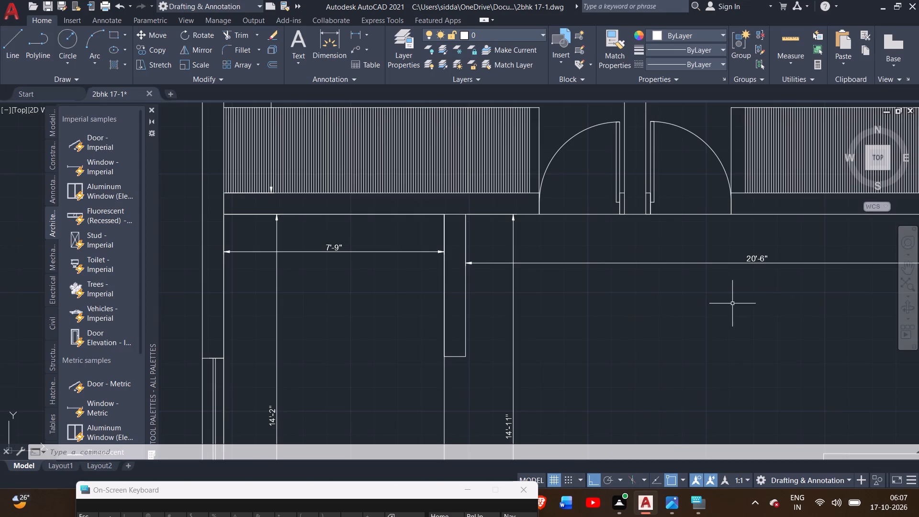
Examine the walls, doors and dimensions from the bedroom doors south to the boundary wall for missing dimensions.
middle_drag(728, 305, 697, 231)
scroll(682, 264, down, 1)
middle_drag(675, 292, 655, 227)
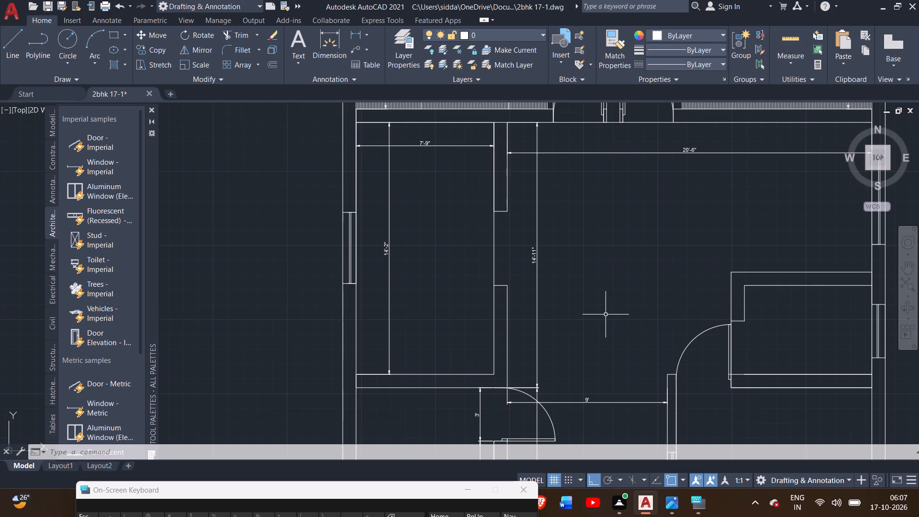
middle_drag(563, 348, 605, 298)
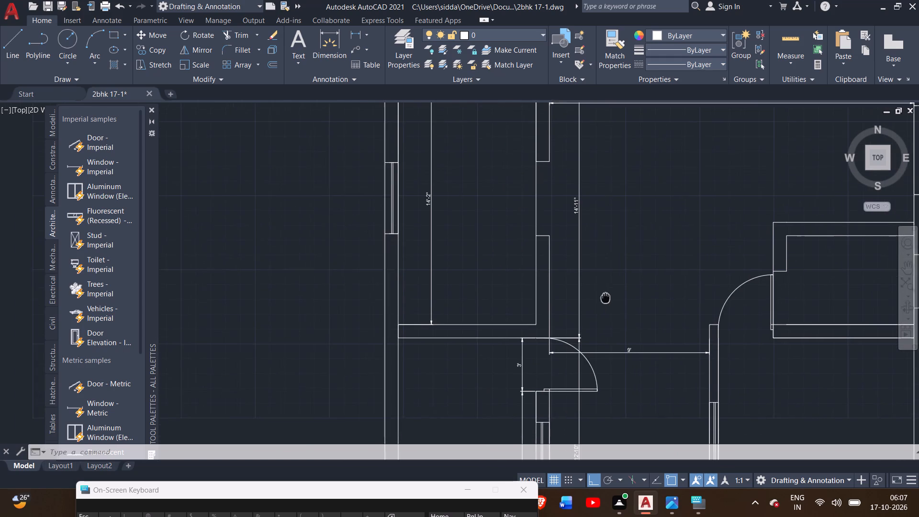
scroll(561, 395, up, 2)
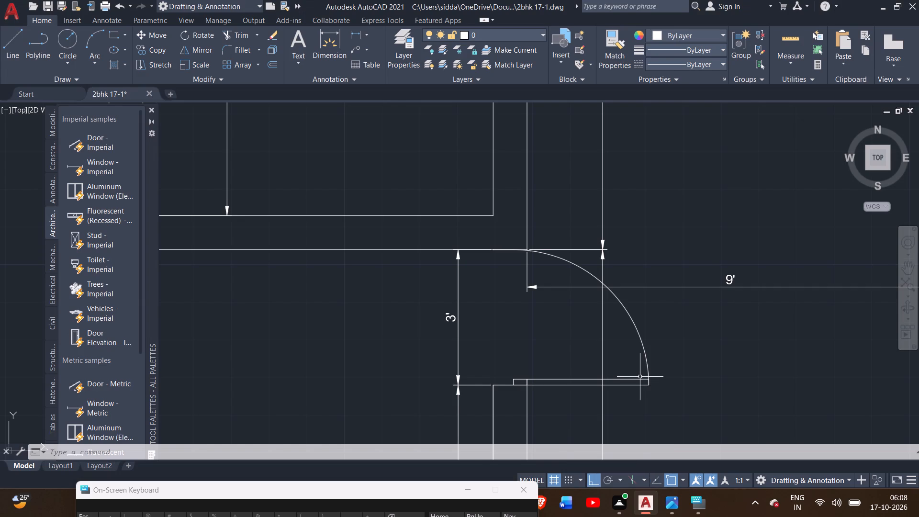
scroll(640, 377, down, 2)
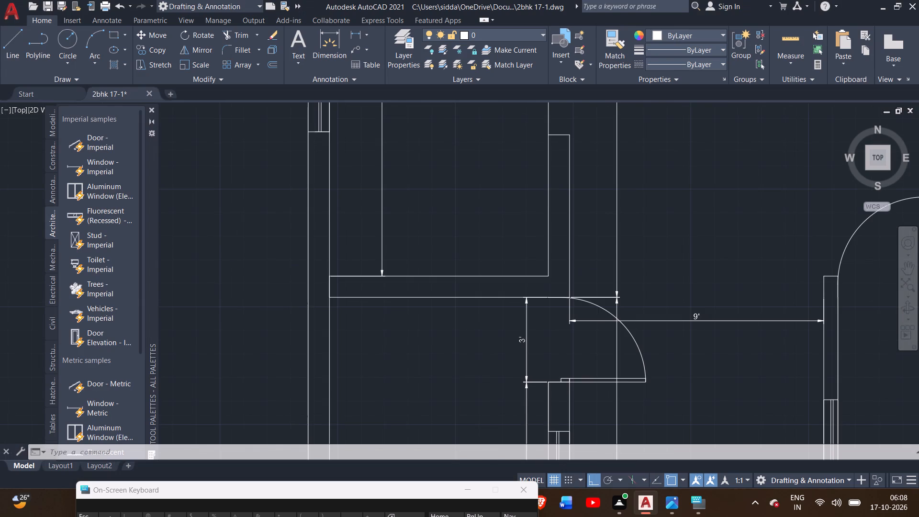
scroll(640, 377, down, 1)
middle_drag(584, 403, 576, 240)
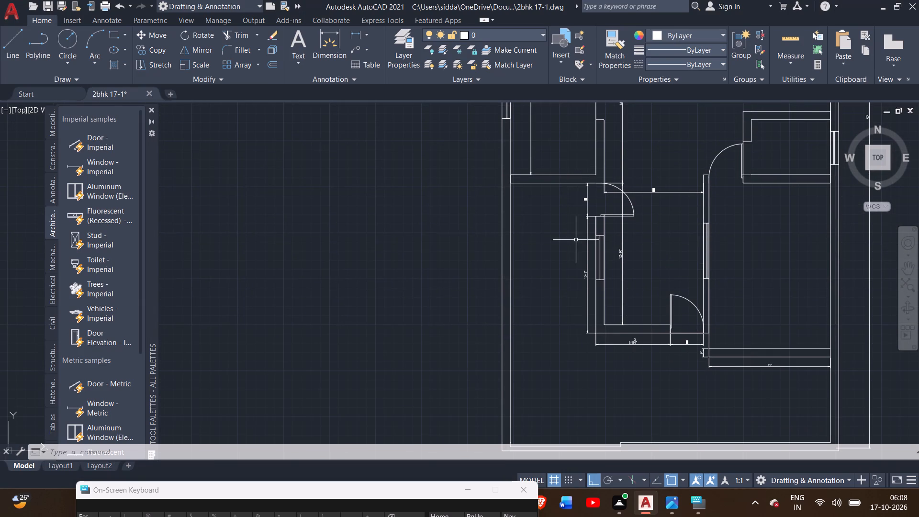
scroll(568, 205, down, 1)
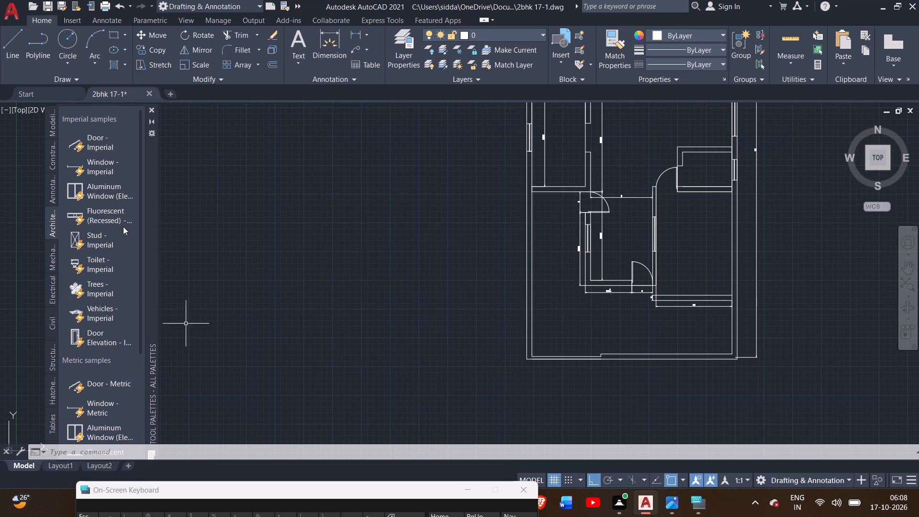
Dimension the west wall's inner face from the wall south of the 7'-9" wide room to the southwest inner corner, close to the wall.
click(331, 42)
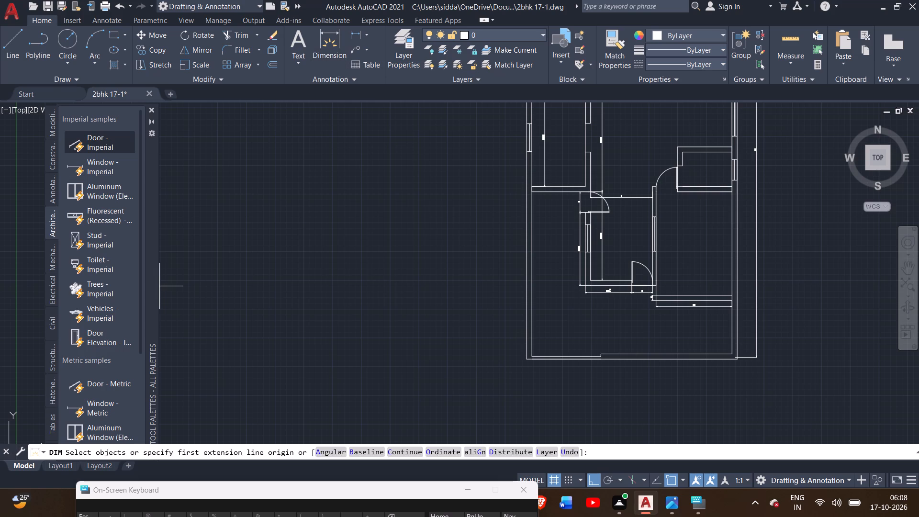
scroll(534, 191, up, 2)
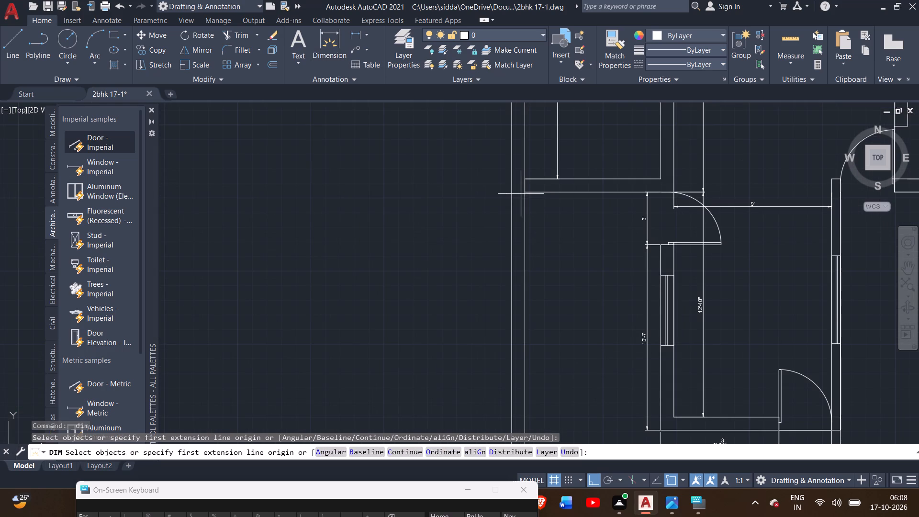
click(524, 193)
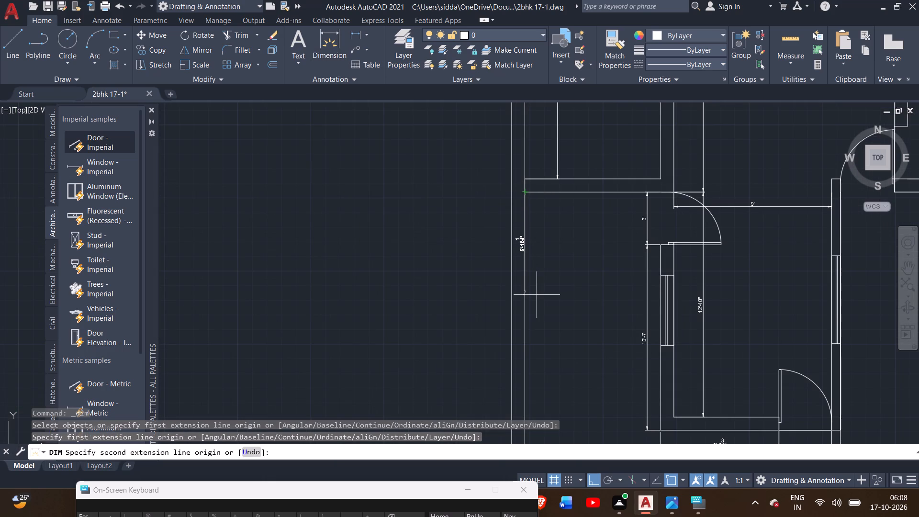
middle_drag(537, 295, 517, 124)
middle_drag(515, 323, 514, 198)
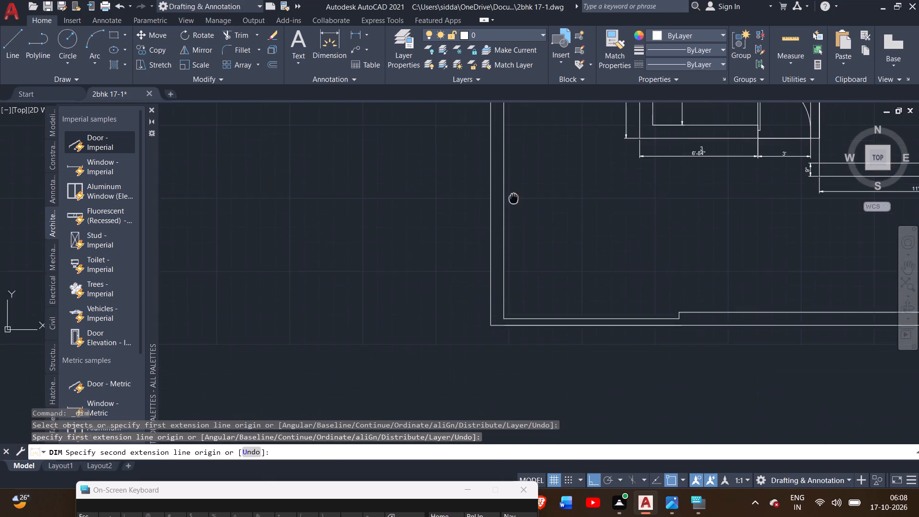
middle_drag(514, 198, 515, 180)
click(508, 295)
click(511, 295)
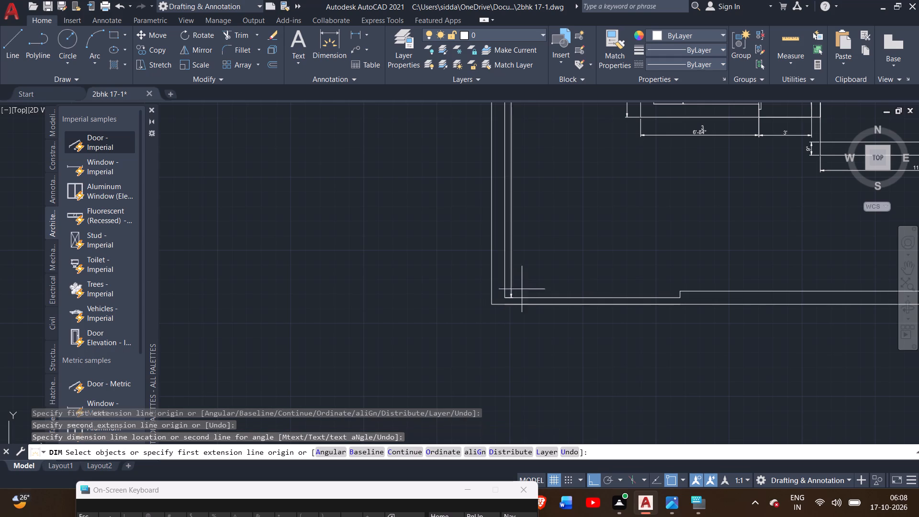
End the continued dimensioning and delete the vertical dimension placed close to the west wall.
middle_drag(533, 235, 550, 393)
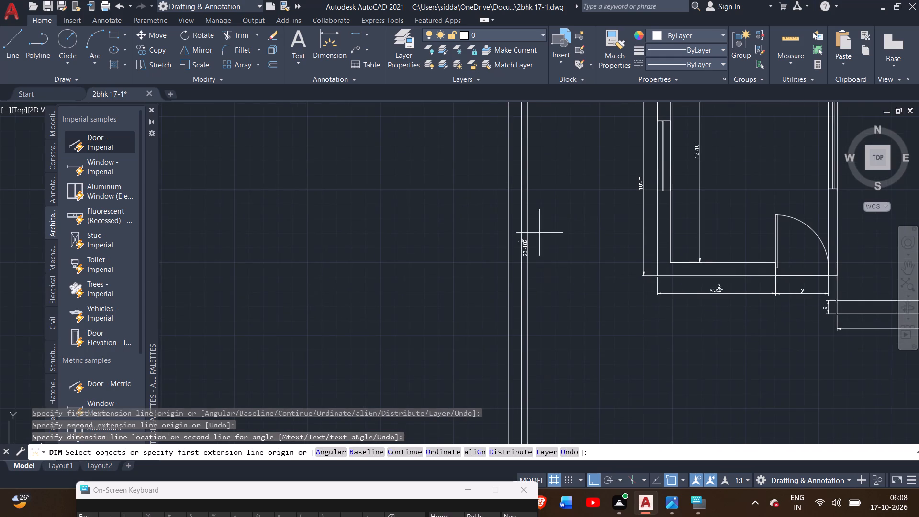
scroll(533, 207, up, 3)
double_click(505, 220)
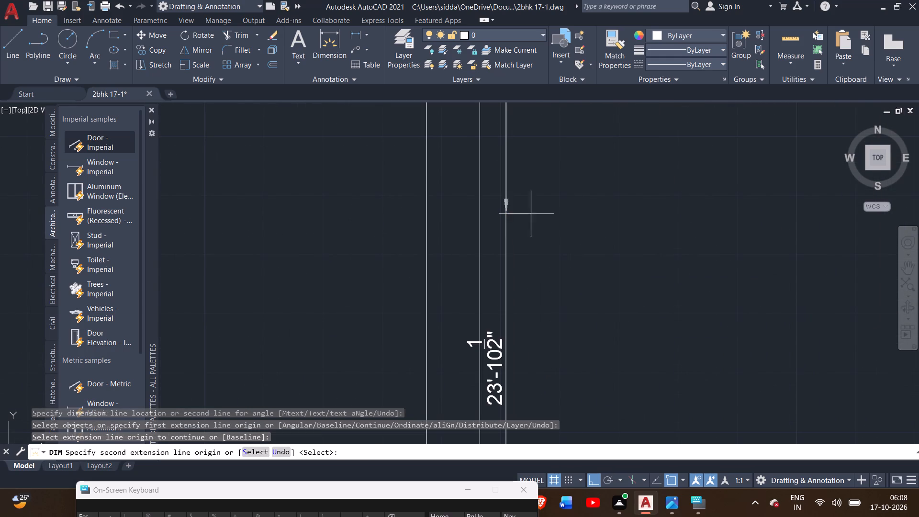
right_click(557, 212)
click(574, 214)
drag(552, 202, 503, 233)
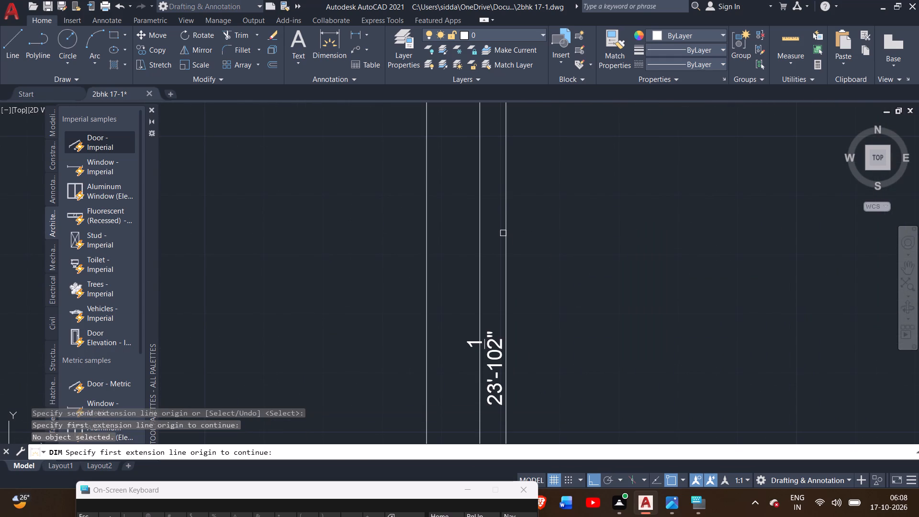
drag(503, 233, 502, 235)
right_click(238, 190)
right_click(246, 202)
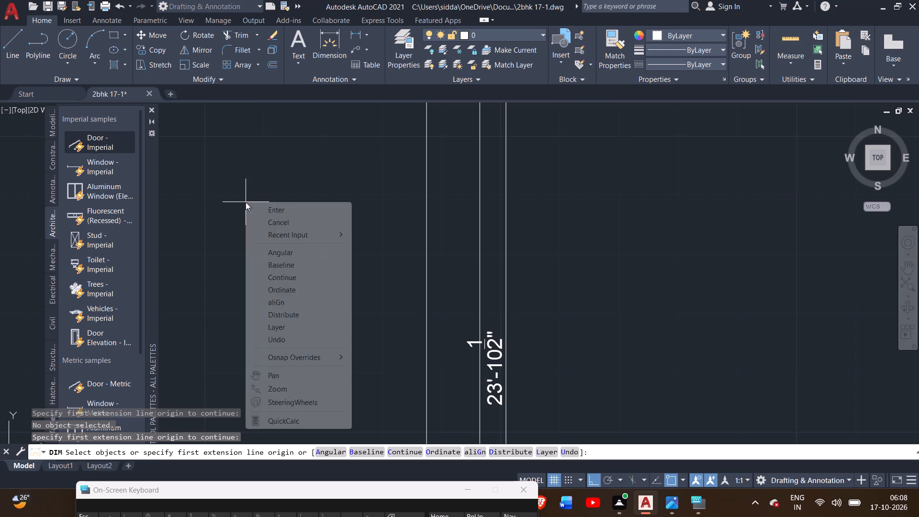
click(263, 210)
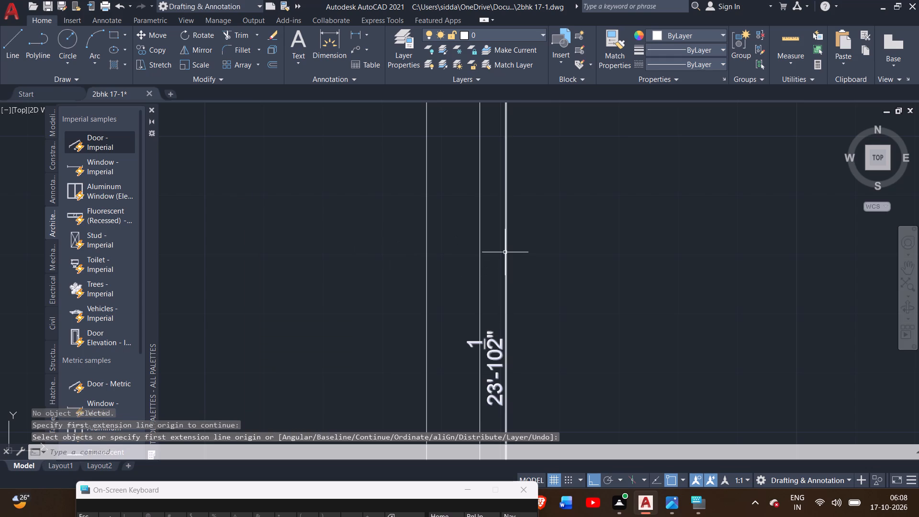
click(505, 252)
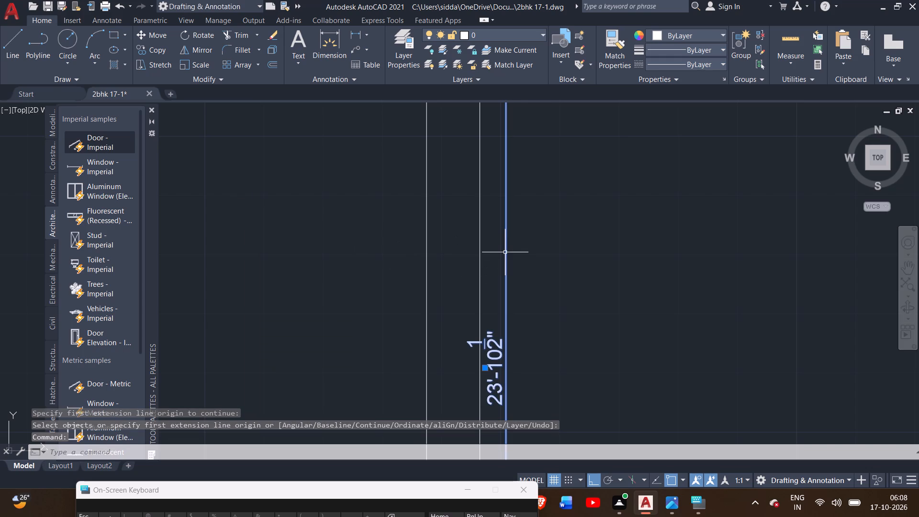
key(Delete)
Dimension the west wall's inner face from the wall south of the 7'-9" wide room to the southwest inner corner, with clear spacing.
scroll(505, 252, down, 2)
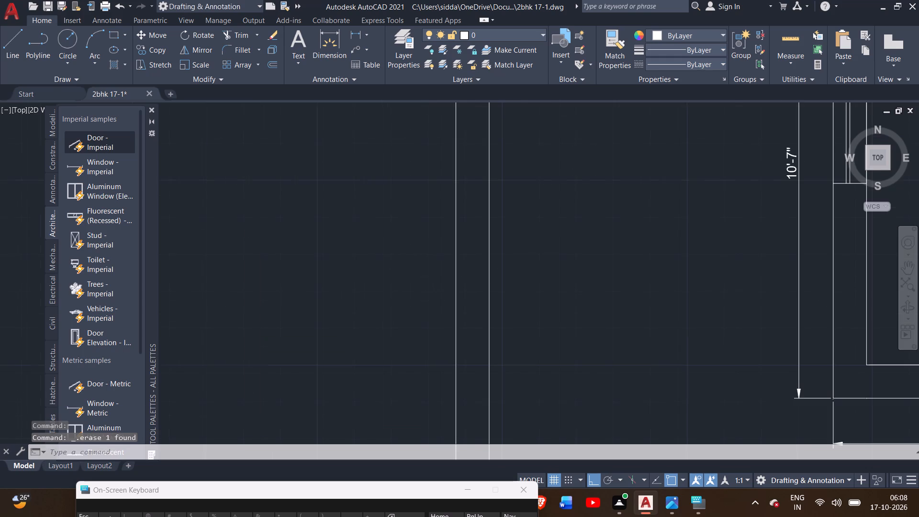
scroll(505, 252, down, 2)
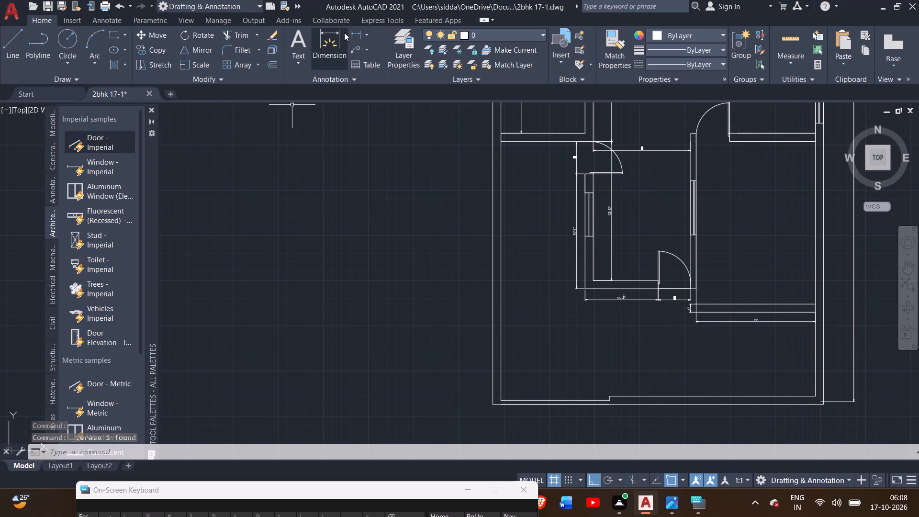
click(313, 40)
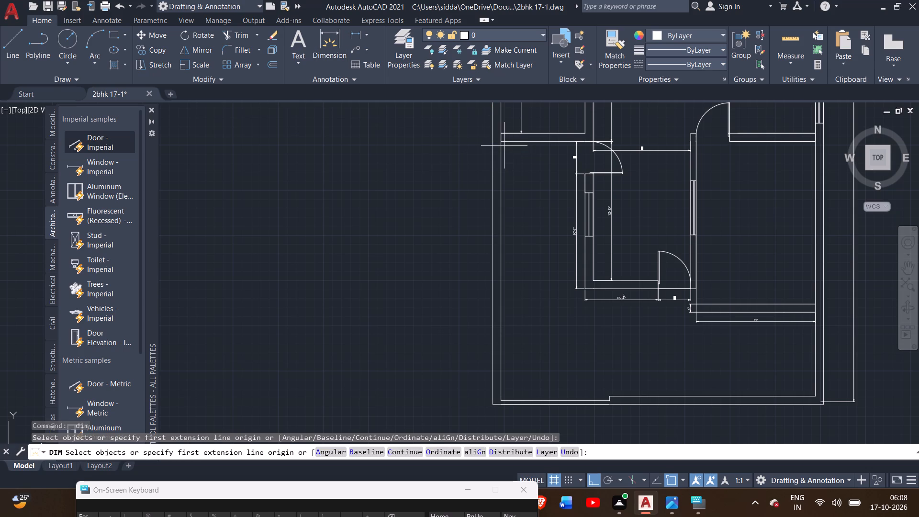
scroll(502, 140, up, 3)
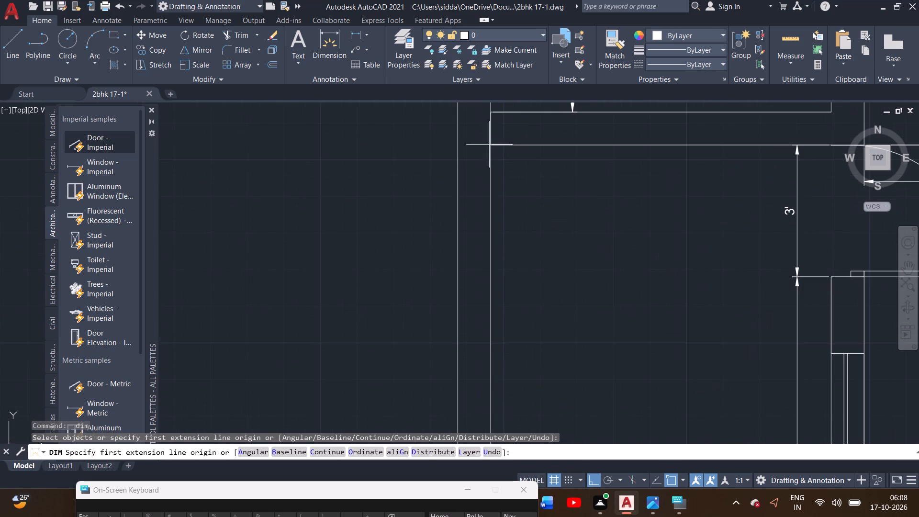
click(488, 146)
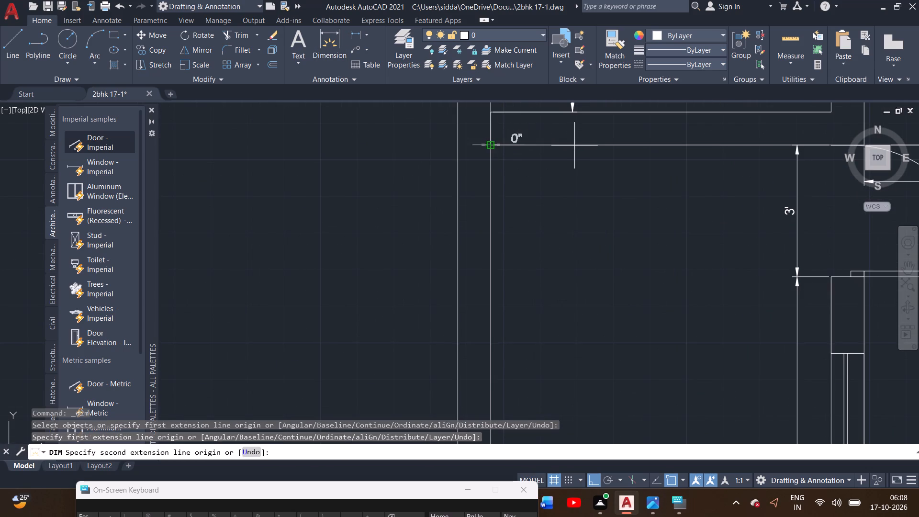
scroll(530, 256, down, 3)
middle_drag(530, 256, 537, 58)
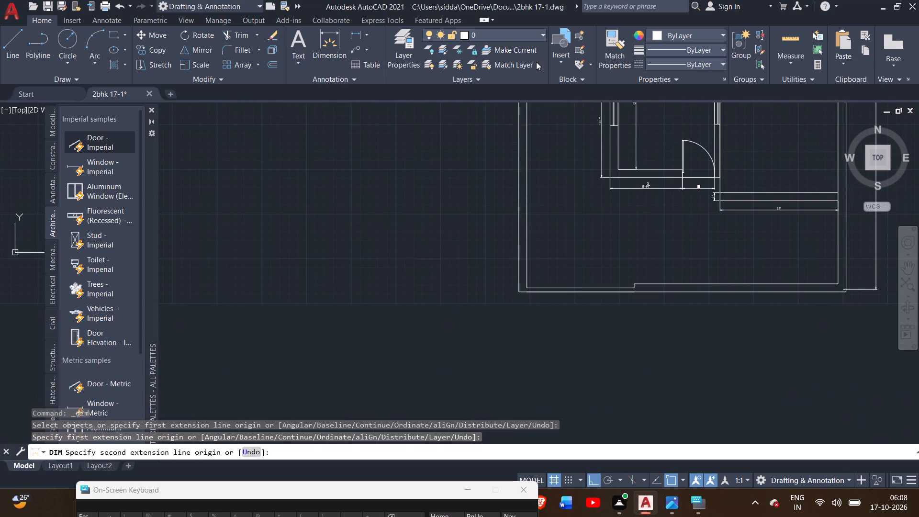
click(528, 287)
middle_drag(559, 279, 563, 414)
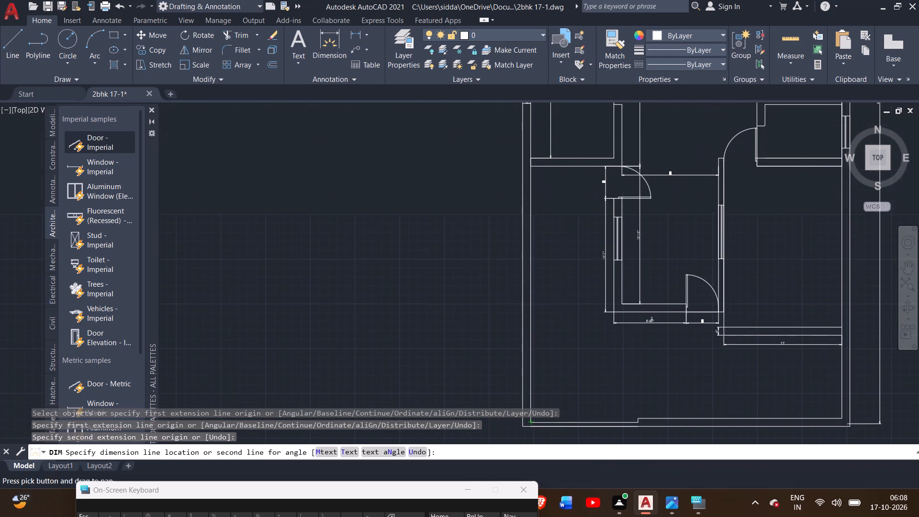
click(550, 365)
Dimension the clear width between the inner faces of the east and west walls, placing it just north of the south boundary wall.
scroll(560, 169, up, 3)
scroll(560, 169, down, 1)
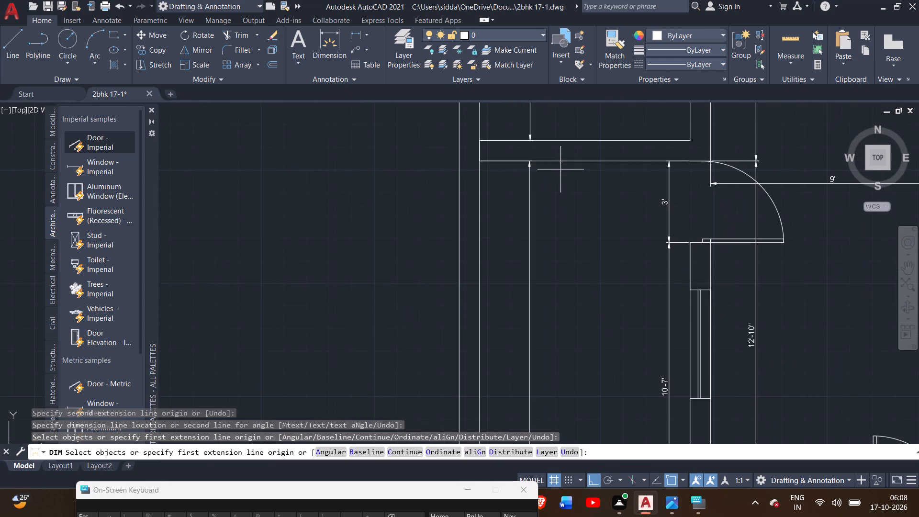
scroll(559, 236, down, 2)
middle_drag(550, 312, 567, 214)
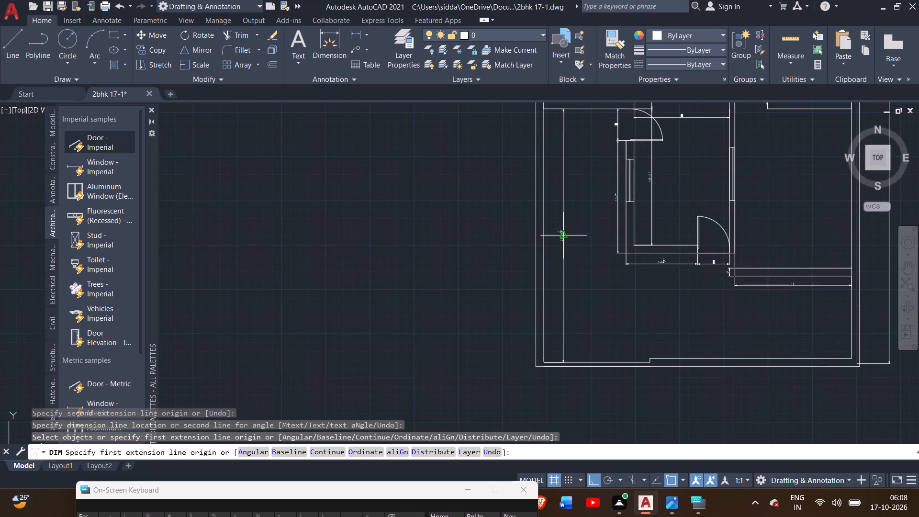
scroll(554, 254, up, 3)
scroll(571, 247, down, 2)
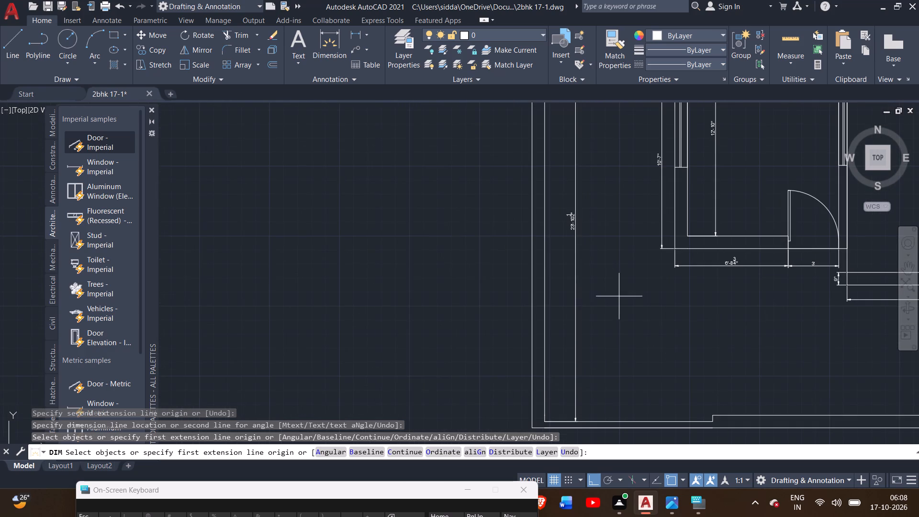
scroll(619, 298, down, 1)
middle_drag(619, 298, 541, 257)
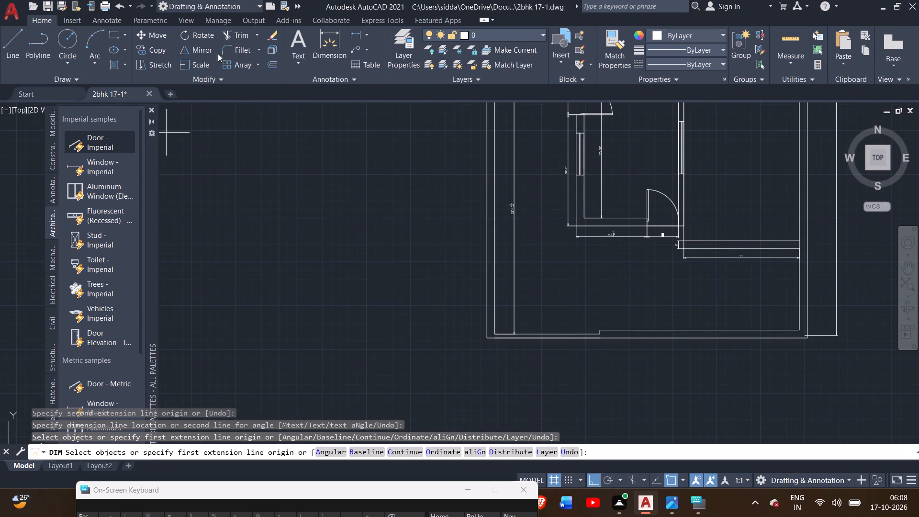
drag(335, 48, 342, 51)
click(342, 51)
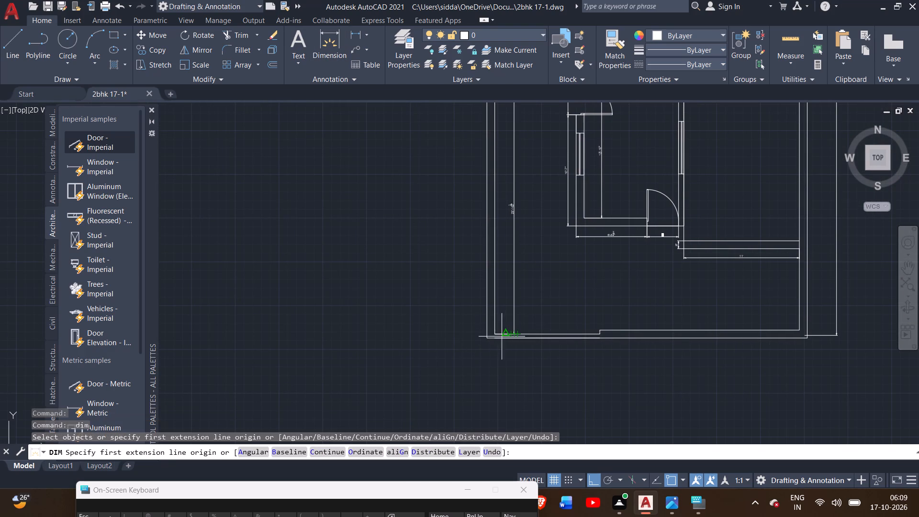
scroll(492, 338, up, 2)
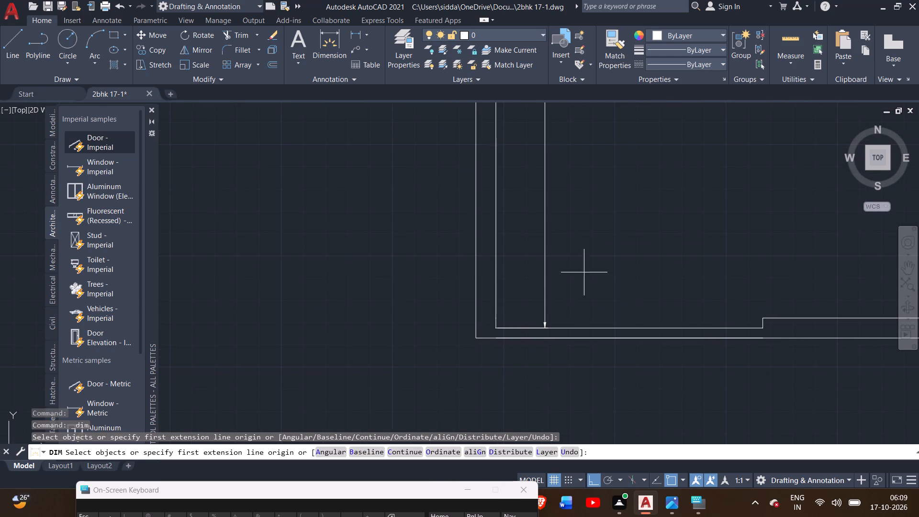
scroll(603, 267, down, 2)
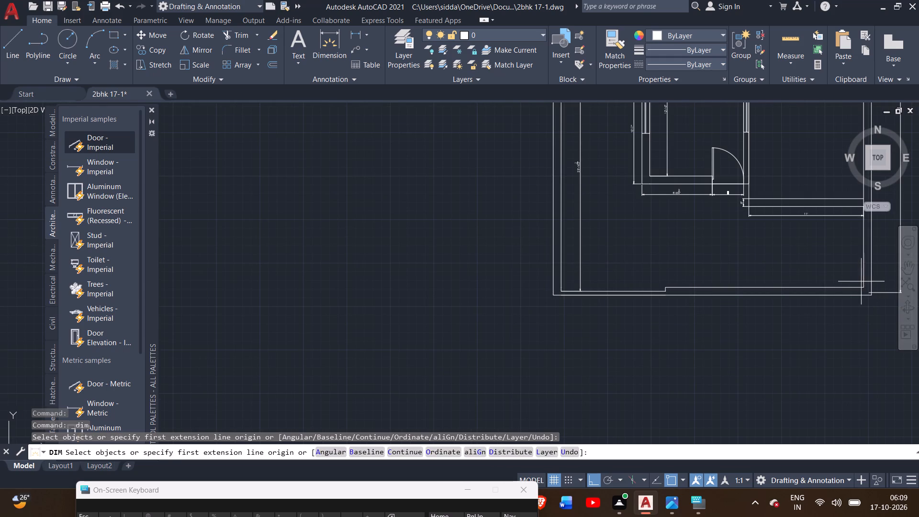
double_click(862, 285)
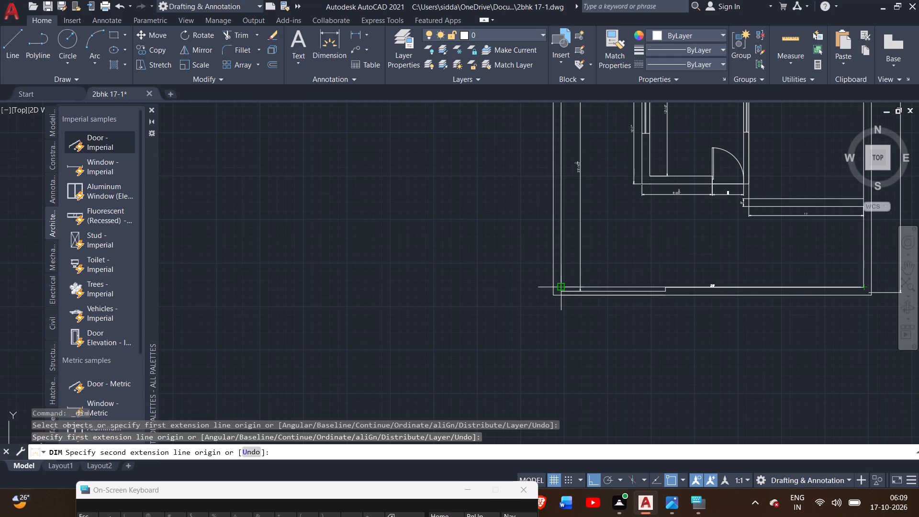
scroll(568, 292, up, 1)
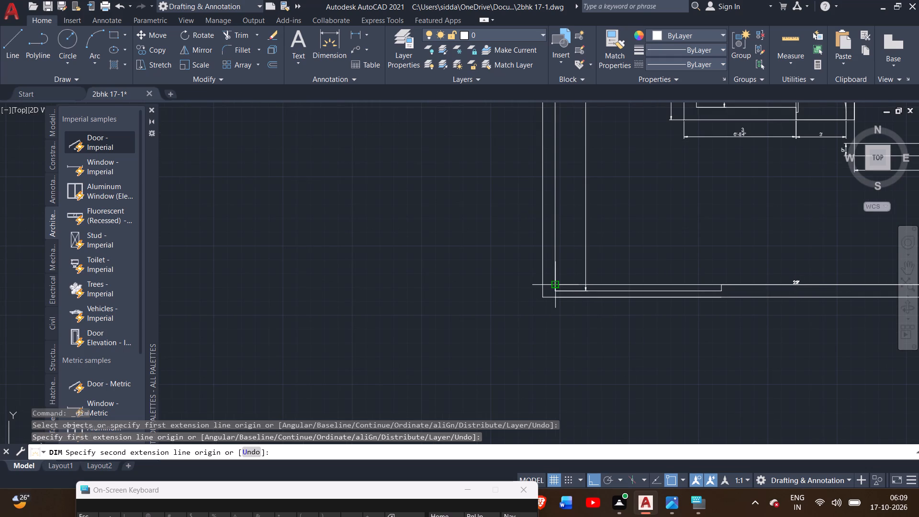
click(553, 284)
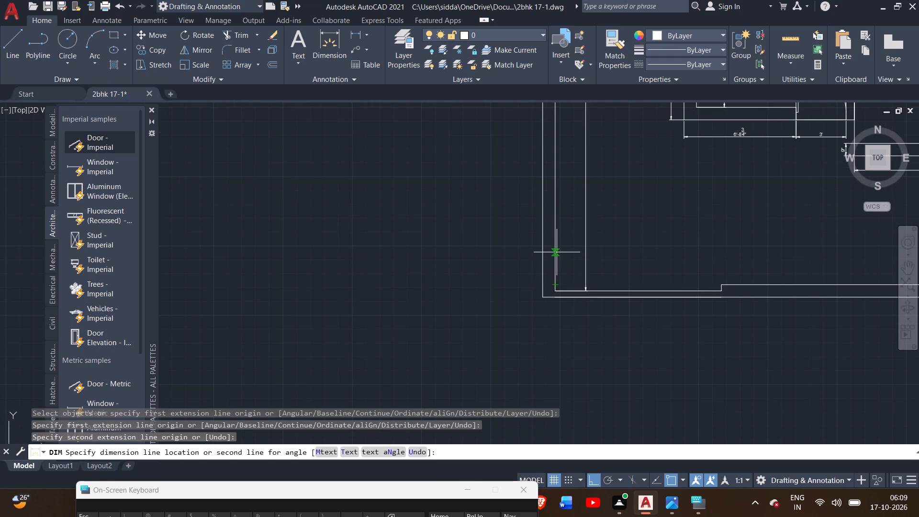
click(557, 252)
right_click(615, 225)
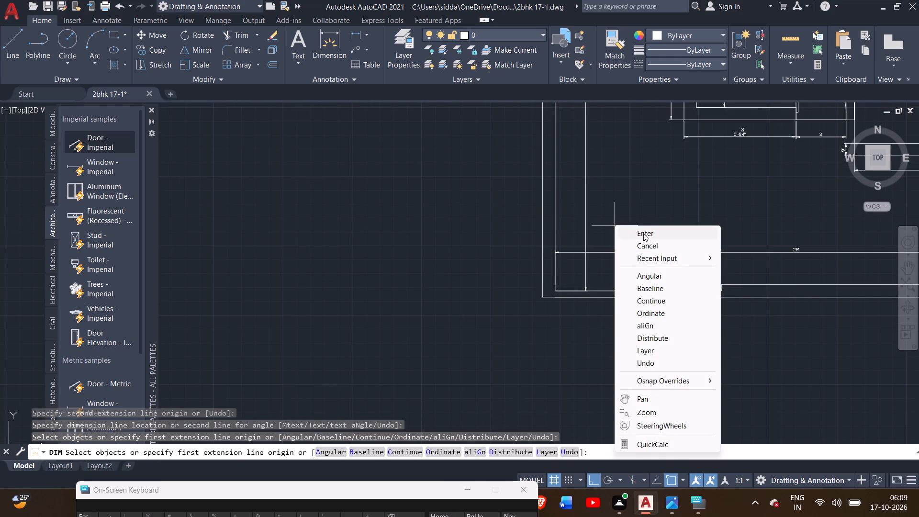
End the dimensioning command.
click(645, 237)
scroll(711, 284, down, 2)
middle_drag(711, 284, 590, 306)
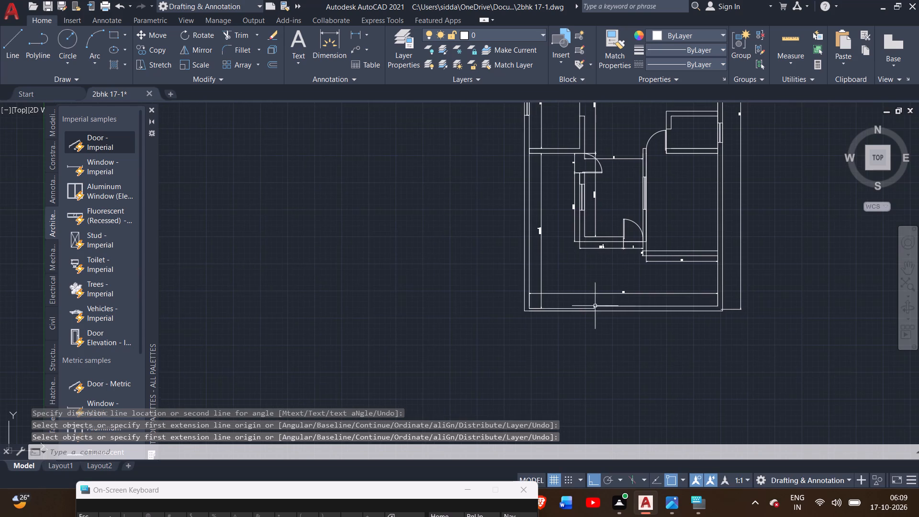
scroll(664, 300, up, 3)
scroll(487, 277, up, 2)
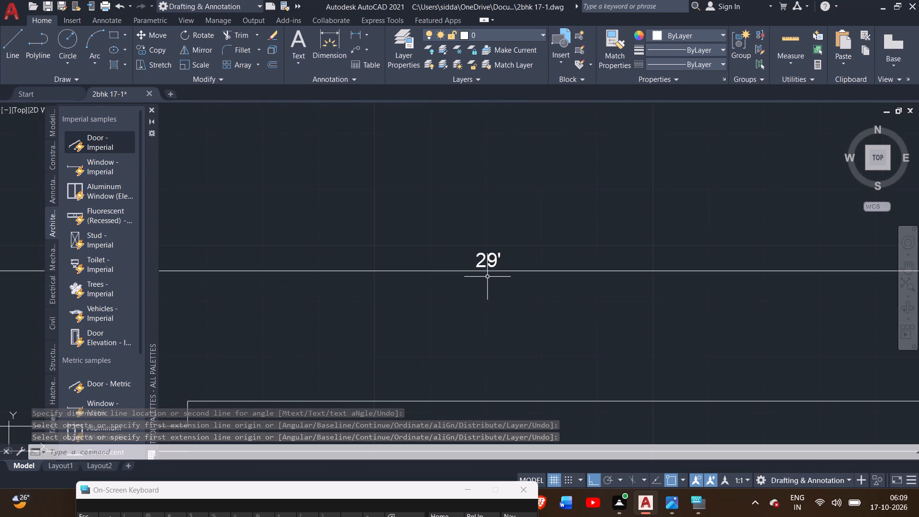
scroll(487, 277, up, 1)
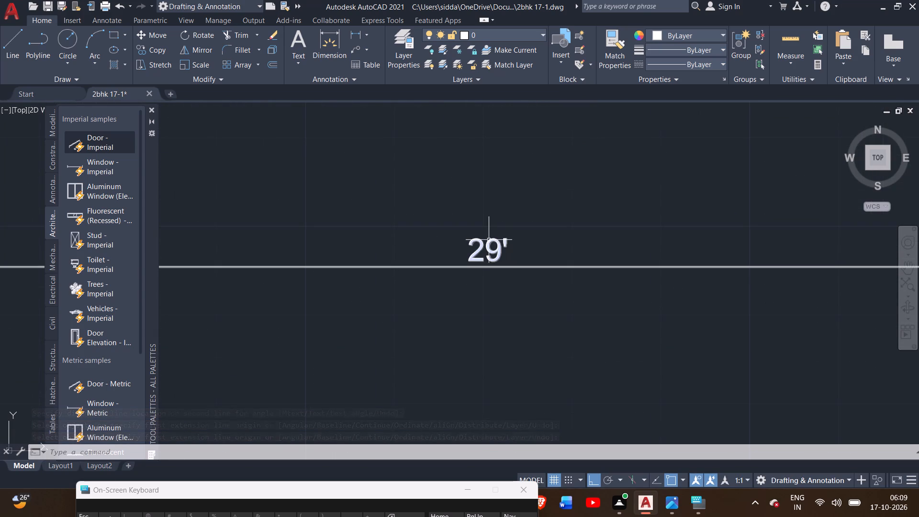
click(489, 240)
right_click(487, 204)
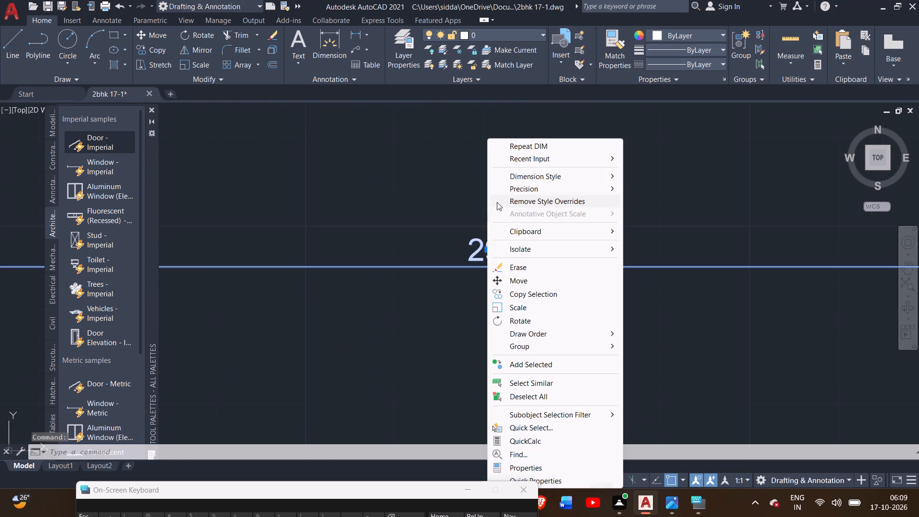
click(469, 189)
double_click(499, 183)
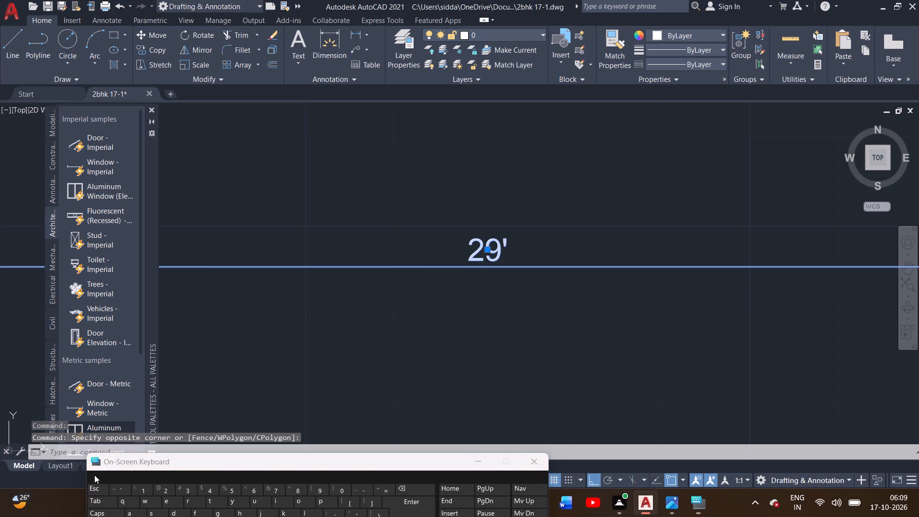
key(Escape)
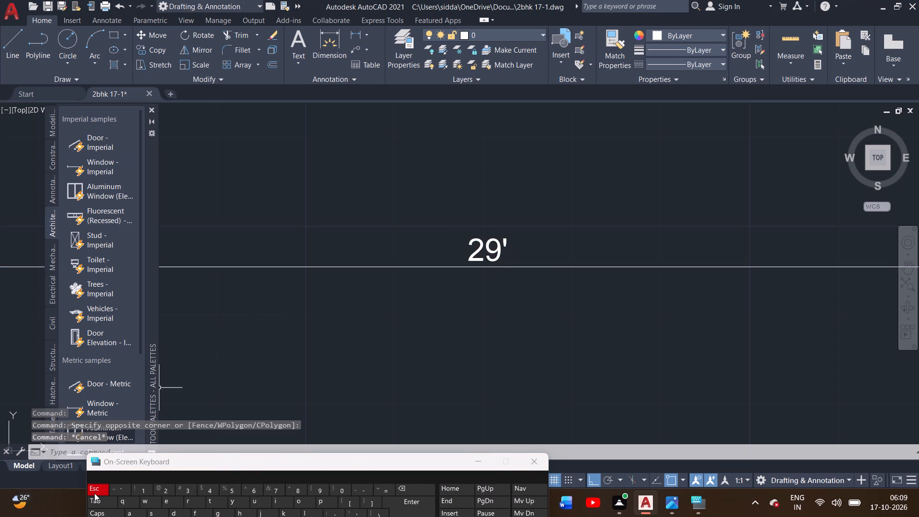
Check the dimensions around the south open area and along the inner face of the west wall.
scroll(328, 338, down, 4)
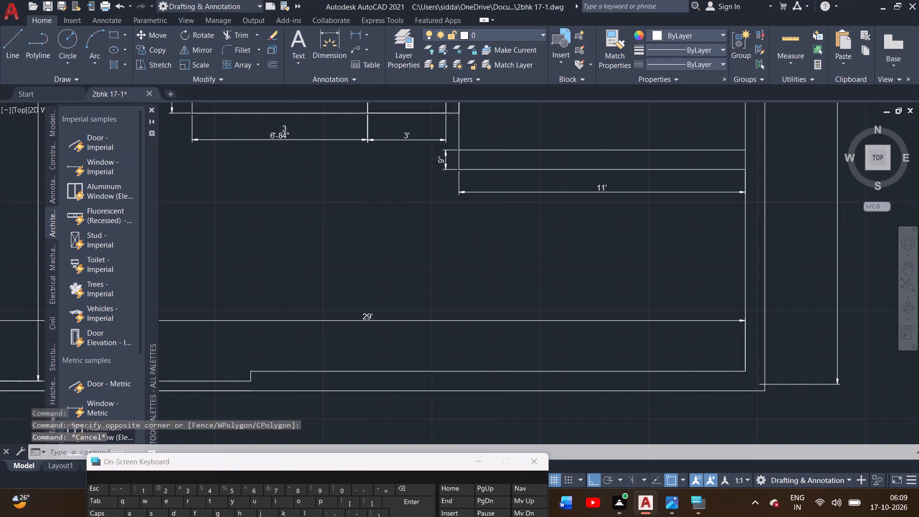
scroll(328, 338, down, 1)
scroll(328, 336, up, 4)
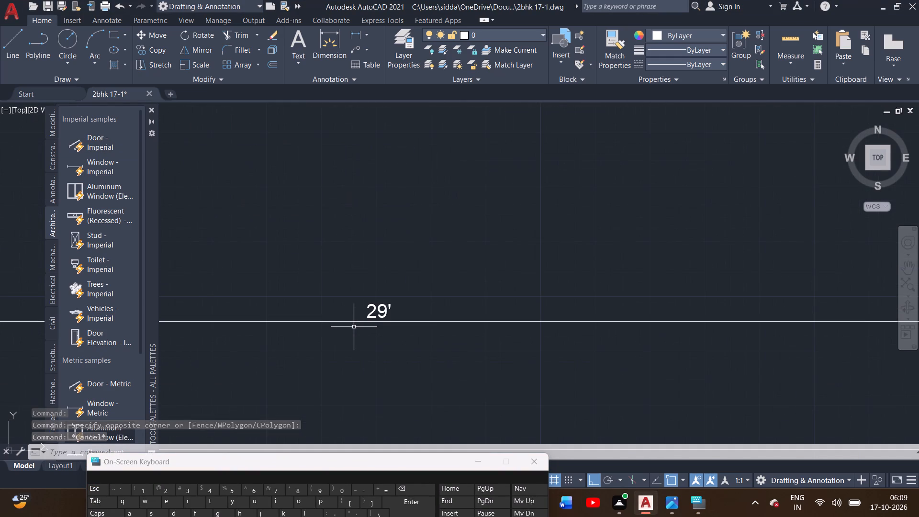
middle_drag(320, 295, 687, 501)
scroll(558, 358, down, 2)
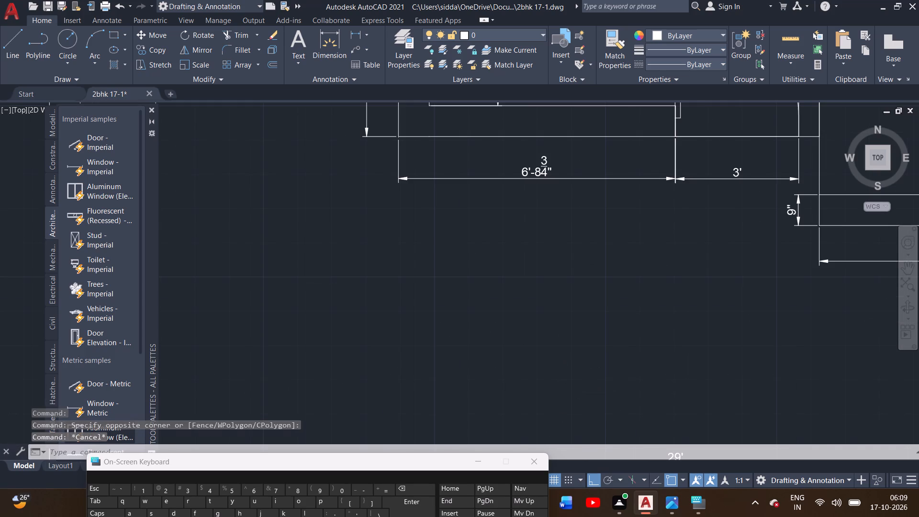
middle_drag(370, 248, 440, 443)
scroll(368, 384, up, 2)
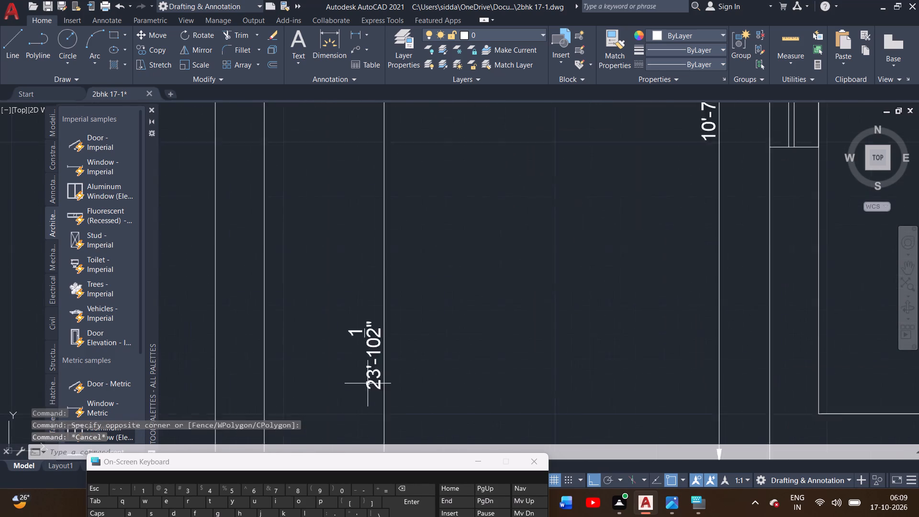
scroll(368, 383, up, 1)
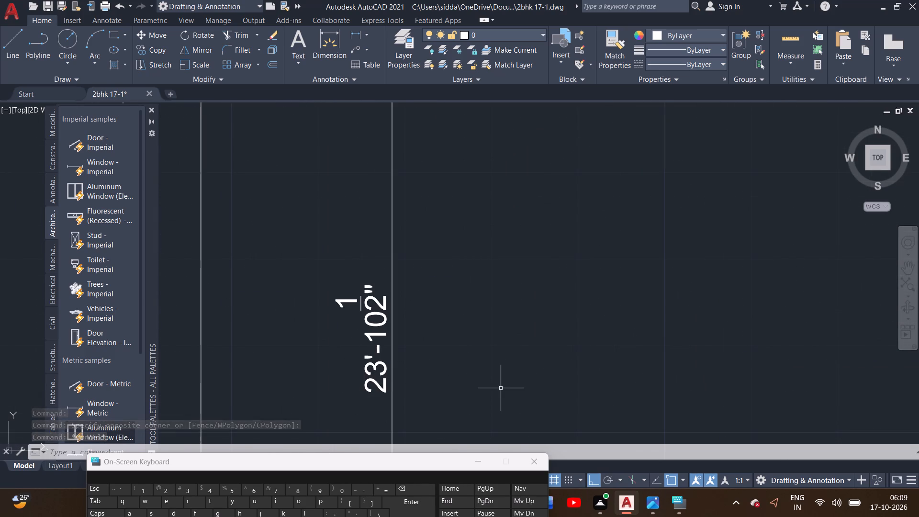
scroll(501, 388, down, 6)
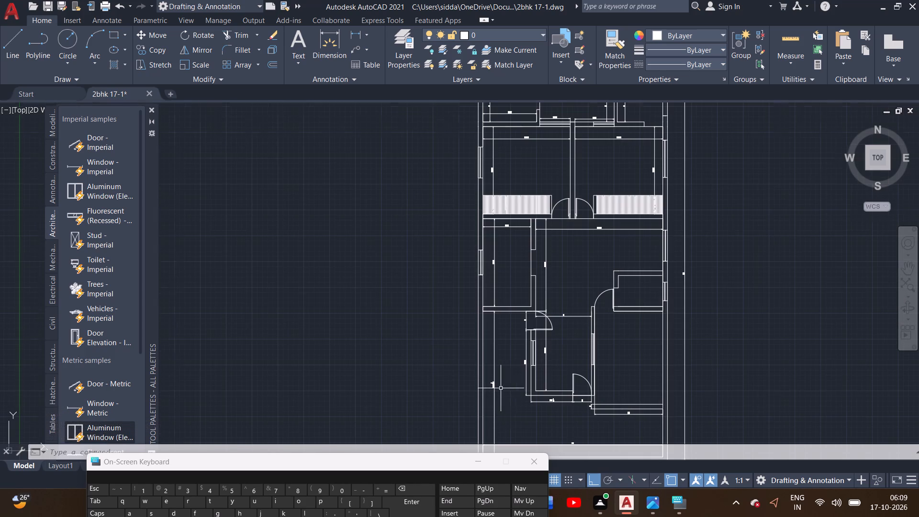
Review the overall width dimension and the dimensions of the rooms along the north wall and the adjoining northern bedrooms.
middle_drag(555, 154, 561, 240)
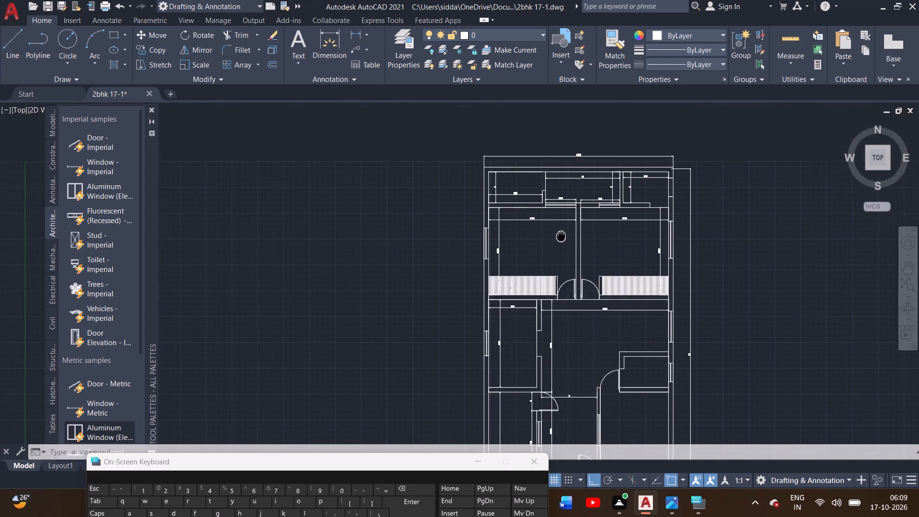
middle_drag(561, 240, 561, 272)
scroll(527, 288, up, 4)
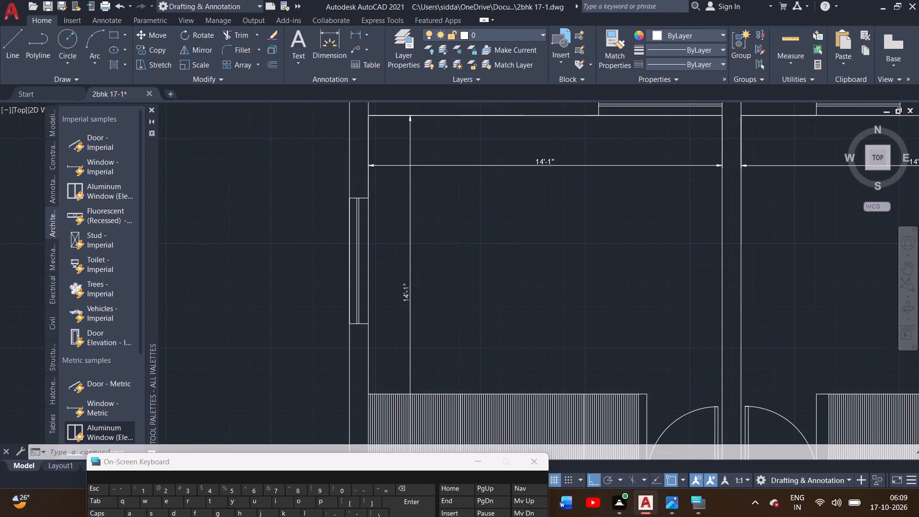
middle_drag(527, 292, 534, 414)
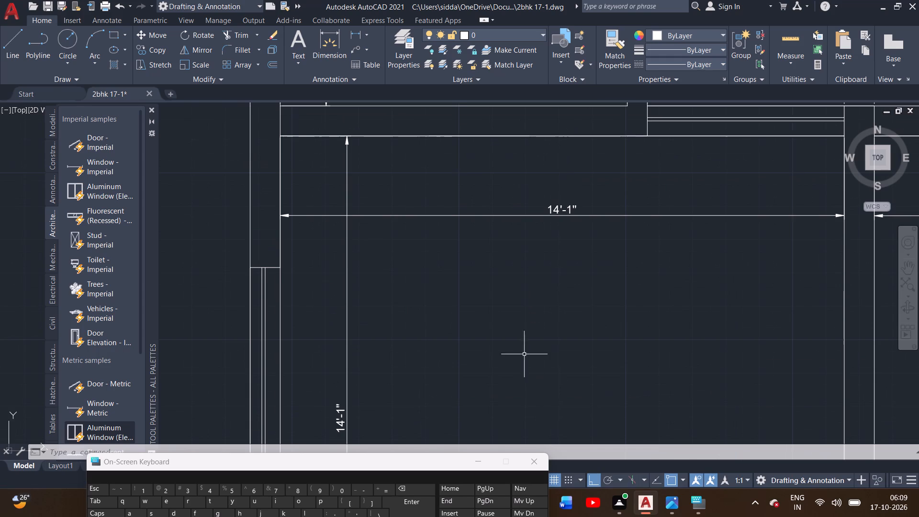
middle_click(516, 338)
middle_drag(575, 333, 569, 516)
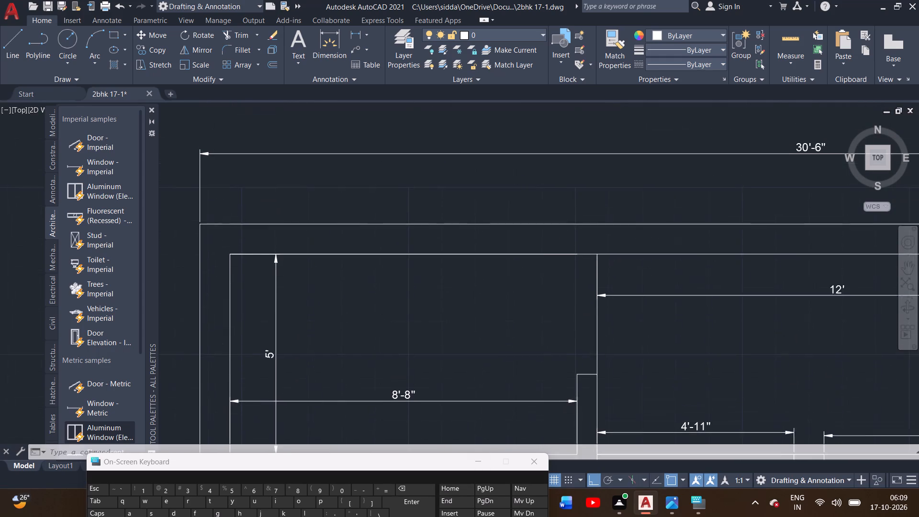
middle_drag(569, 516, 570, 516)
middle_drag(522, 308, 510, 384)
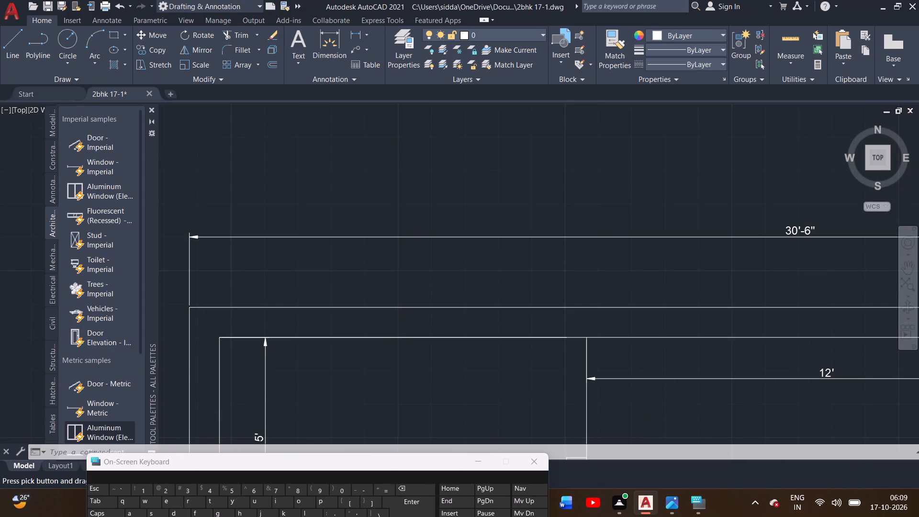
scroll(510, 384, down, 1)
middle_drag(510, 384, 398, 255)
middle_drag(603, 310, 486, 236)
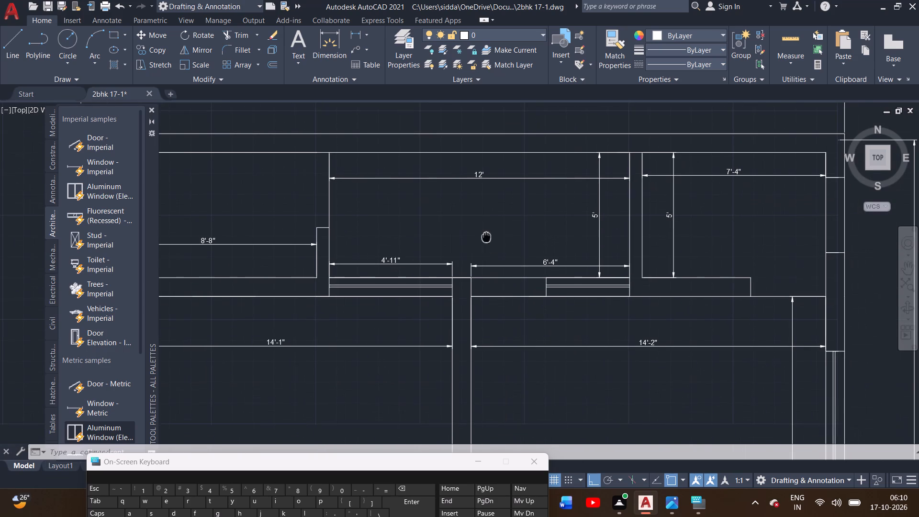
scroll(606, 215, up, 2)
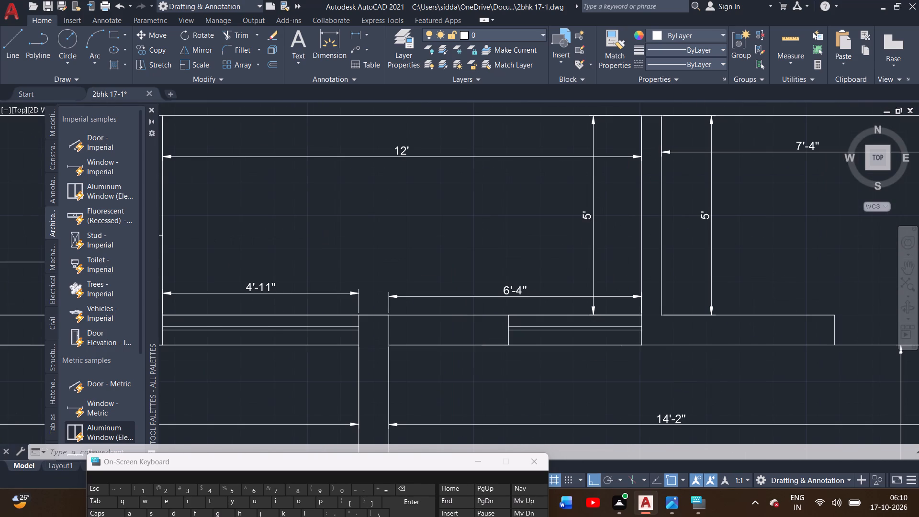
middle_drag(588, 243, 597, 345)
scroll(597, 345, down, 2)
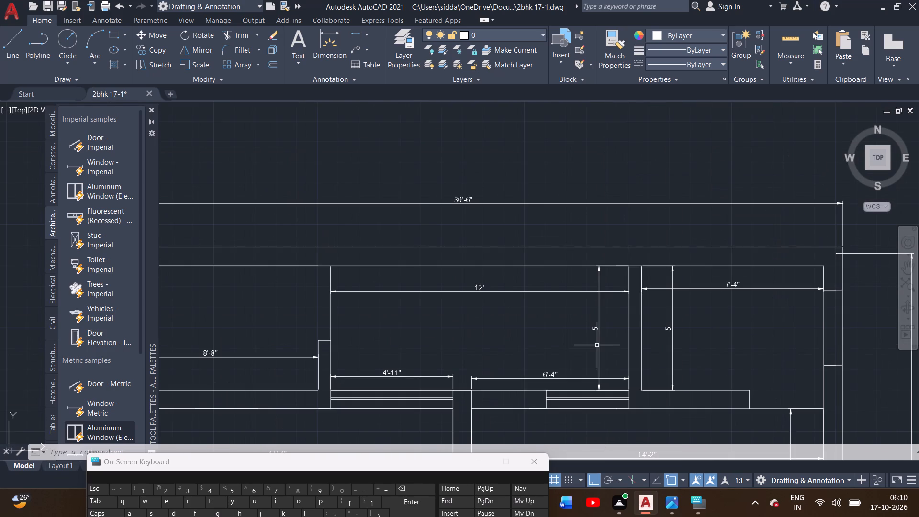
middle_drag(594, 345, 550, 272)
scroll(548, 299, up, 2)
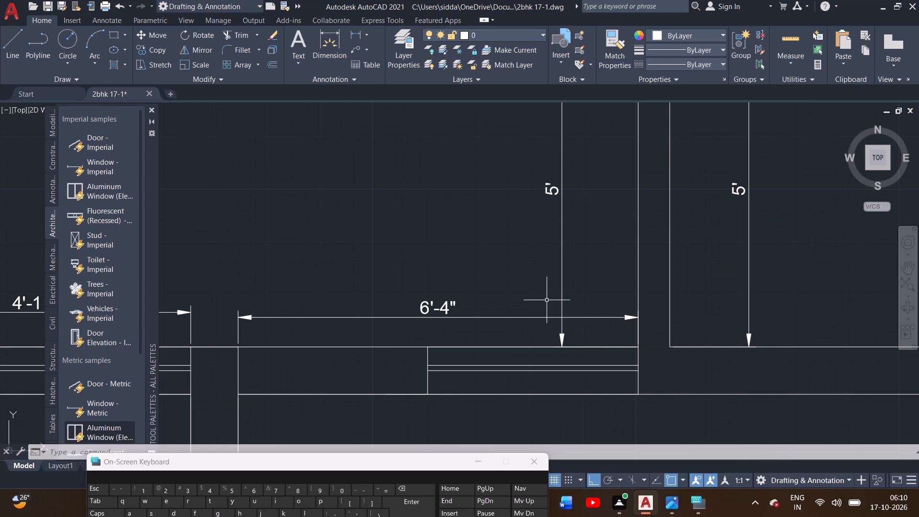
scroll(547, 300, down, 2)
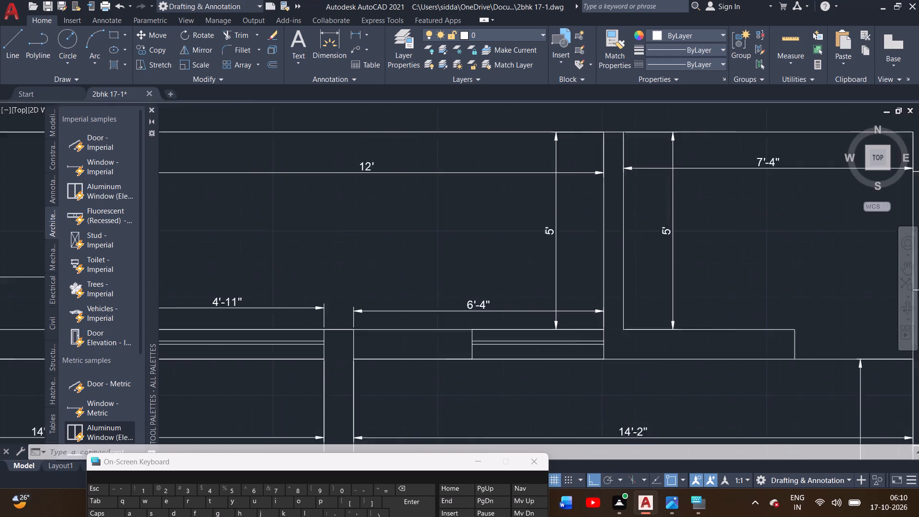
scroll(547, 300, down, 1)
scroll(478, 267, up, 3)
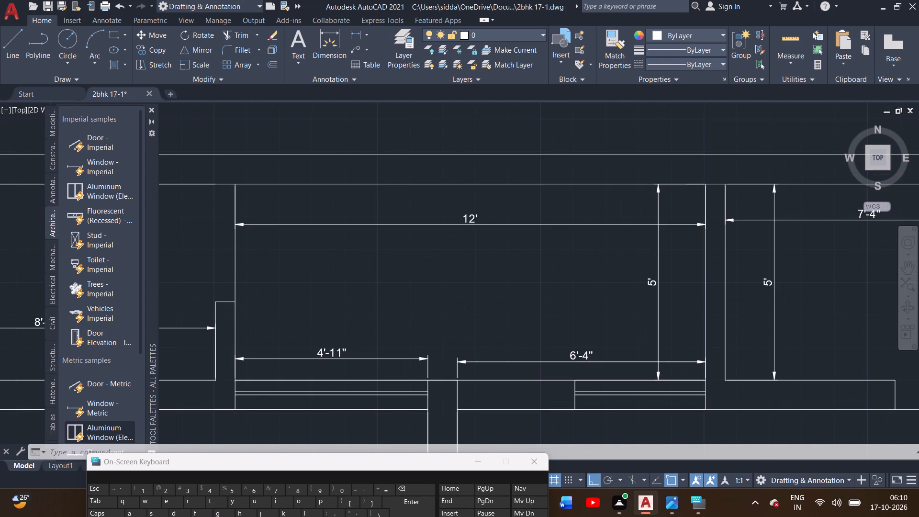
scroll(478, 267, down, 1)
middle_drag(478, 267, 643, 285)
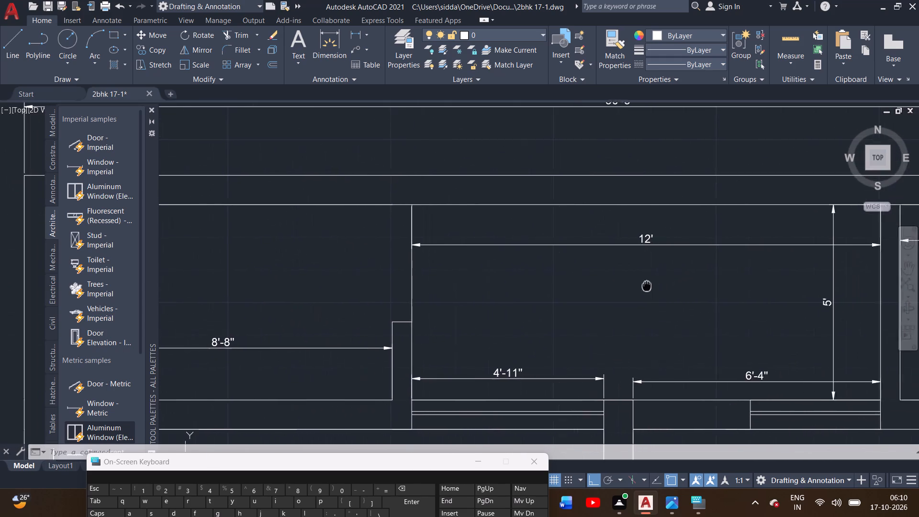
middle_drag(643, 285, 333, 249)
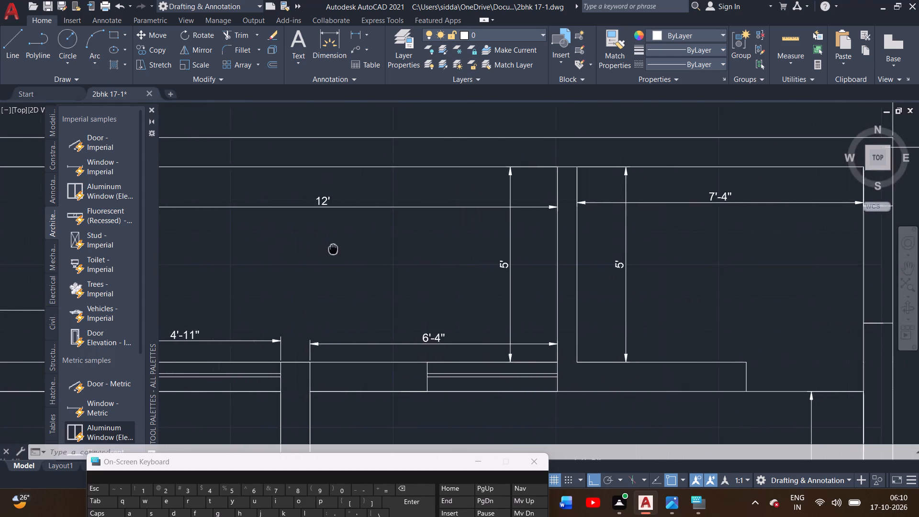
middle_drag(333, 249, 489, 276)
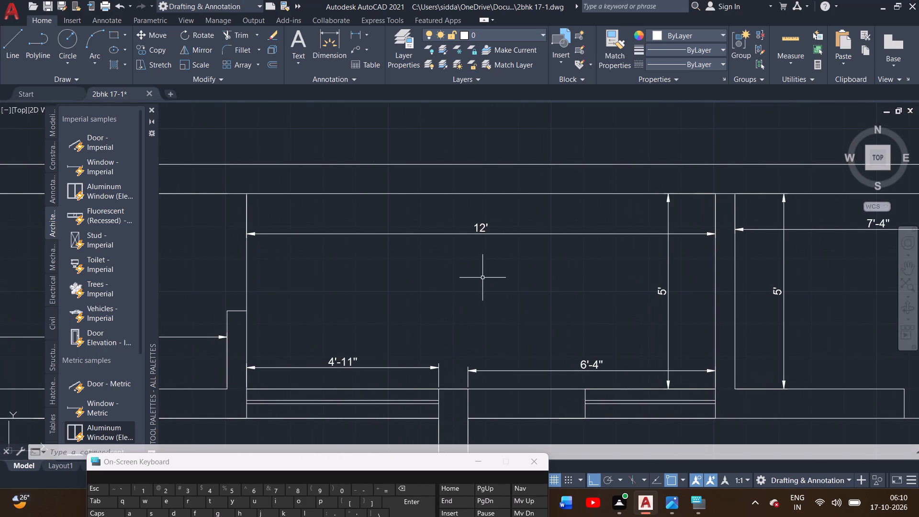
scroll(478, 276, up, 1)
scroll(478, 276, down, 1)
middle_drag(478, 276, 449, 258)
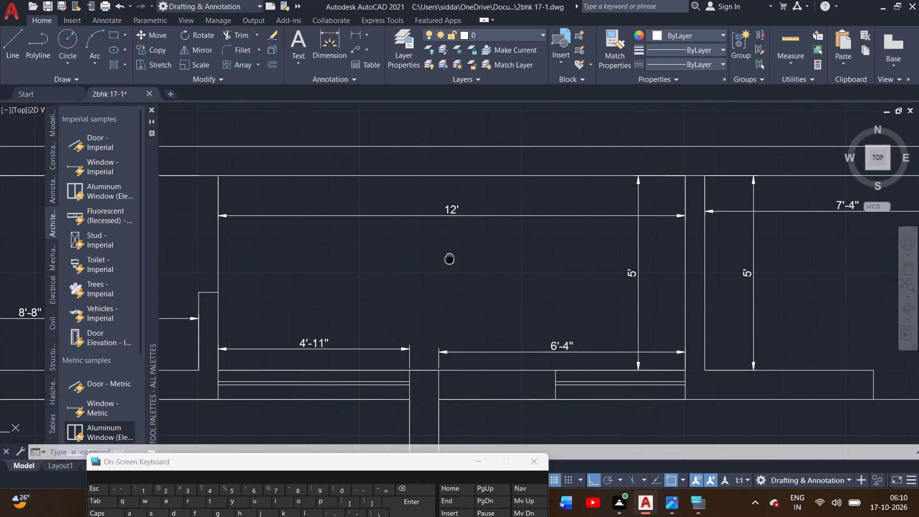
middle_drag(449, 258, 449, 258)
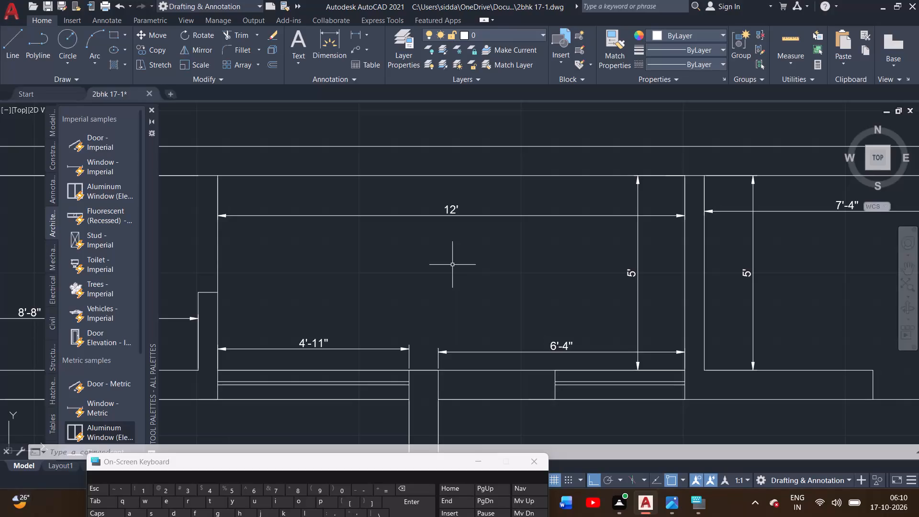
Examine the hatched strips and door openings at the south end of the two northern bedrooms.
scroll(452, 265, down, 3)
middle_drag(446, 265, 411, 212)
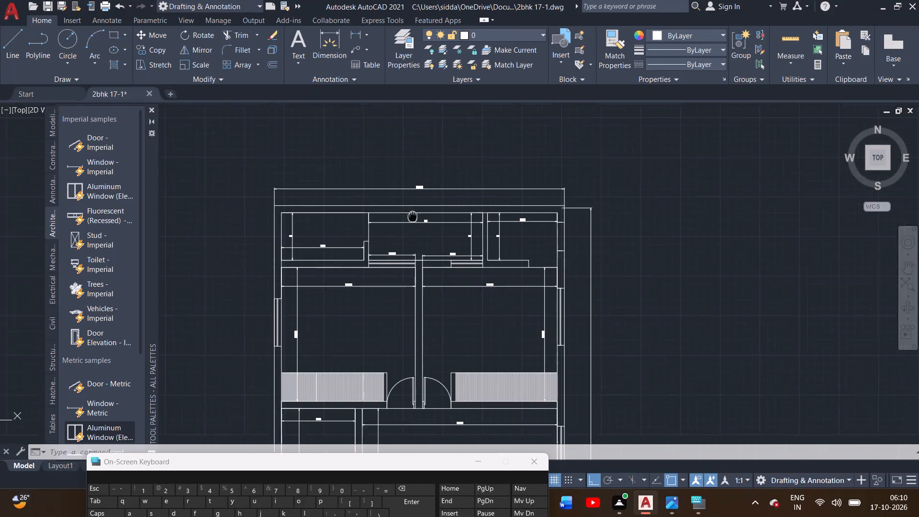
middle_drag(411, 212, 407, 164)
scroll(384, 307, up, 2)
scroll(313, 336, up, 4)
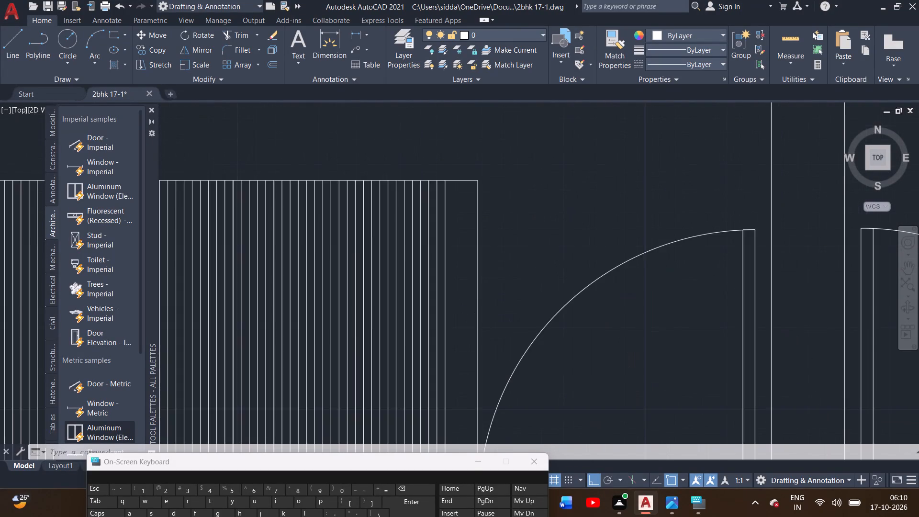
middle_drag(314, 318, 557, 280)
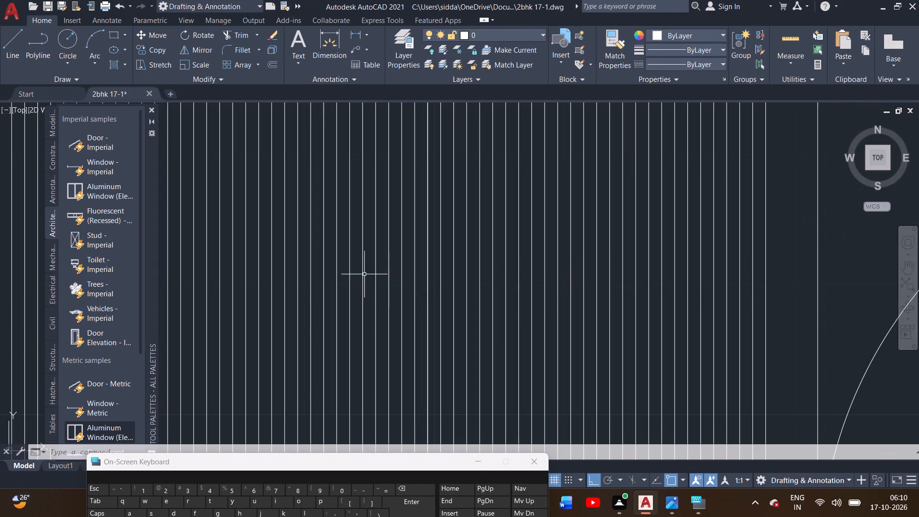
middle_drag(363, 274, 629, 287)
scroll(435, 301, down, 2)
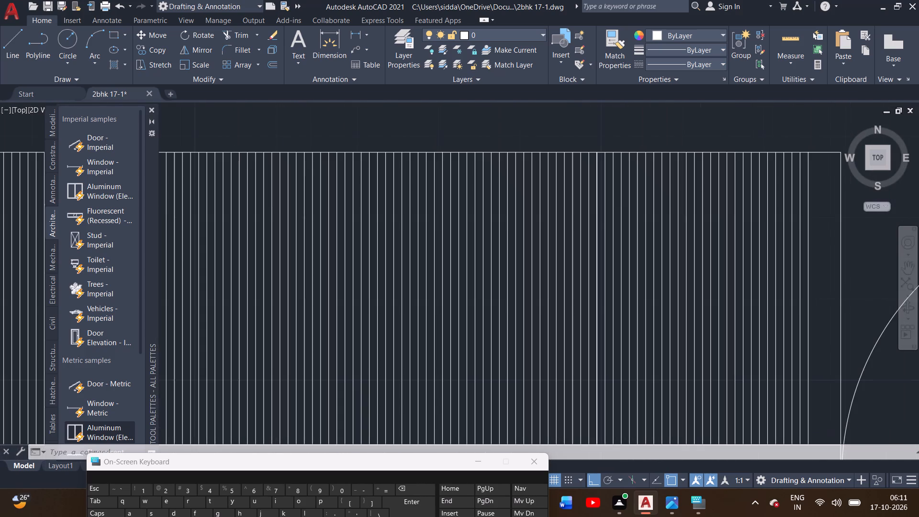
scroll(435, 301, down, 4)
middle_drag(586, 252, 582, 257)
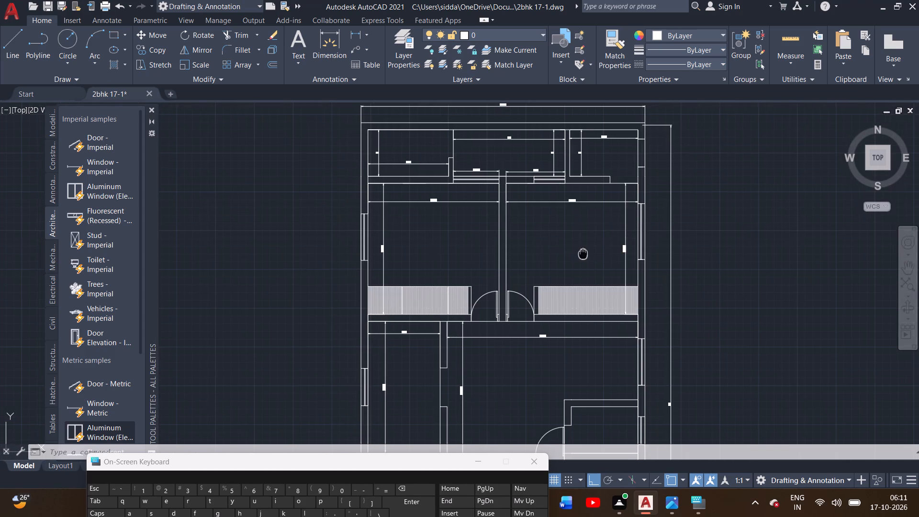
middle_drag(582, 257, 575, 340)
scroll(571, 332, up, 2)
middle_drag(561, 338, 544, 197)
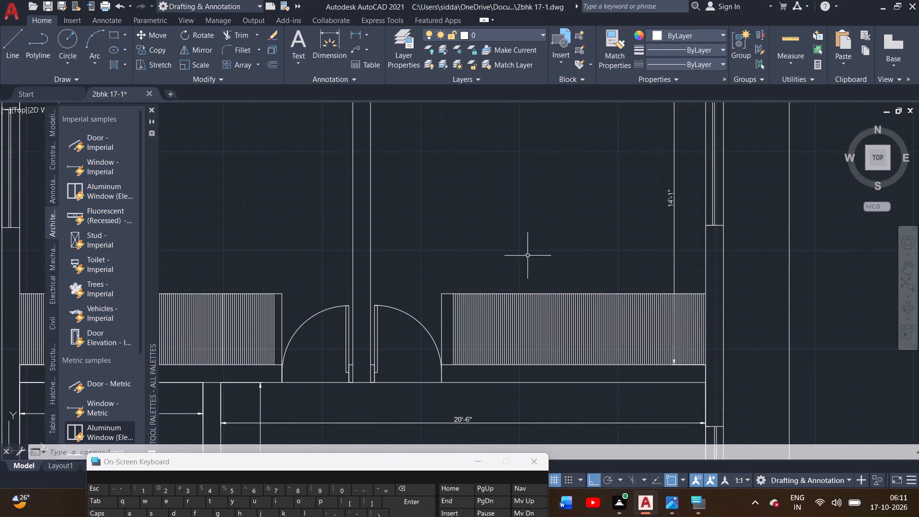
Label the northwest bedroom BED ROOM 02 using single-line text 8" high at 0 rotation.
scroll(516, 252, down, 1)
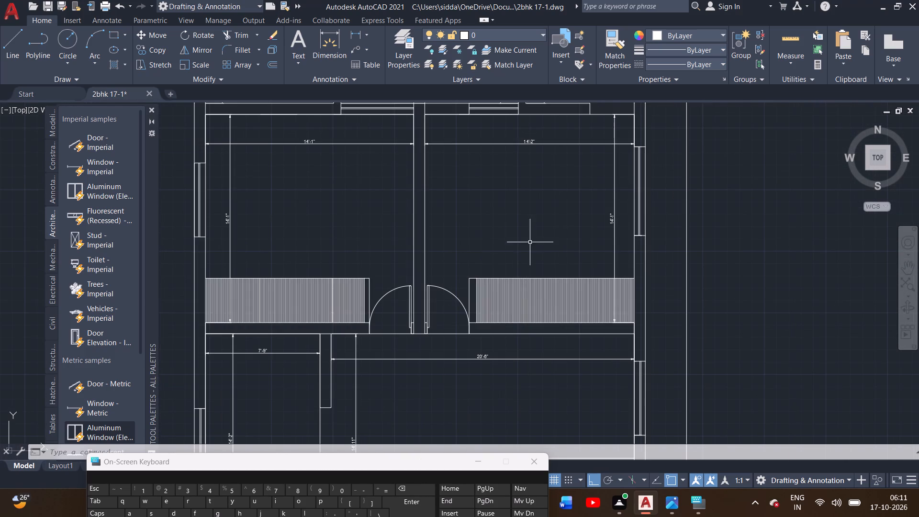
middle_drag(532, 242, 576, 288)
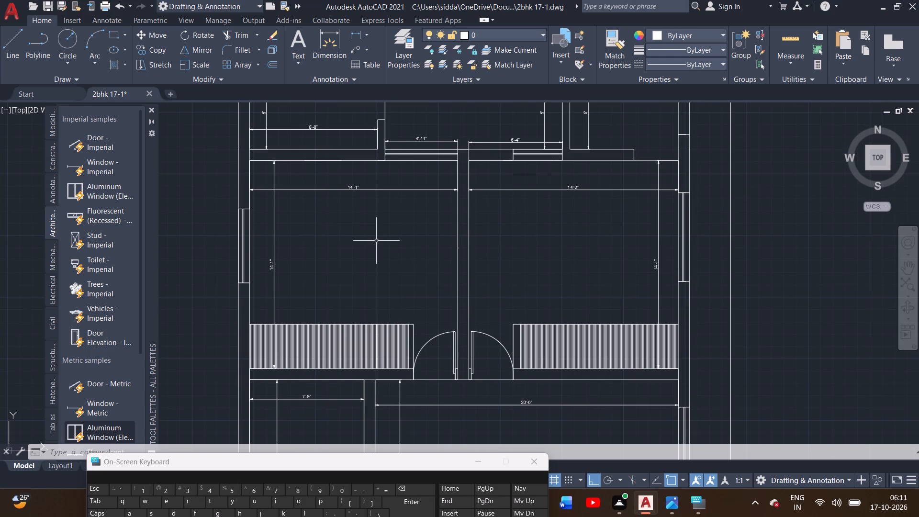
text(tex)
key(t)
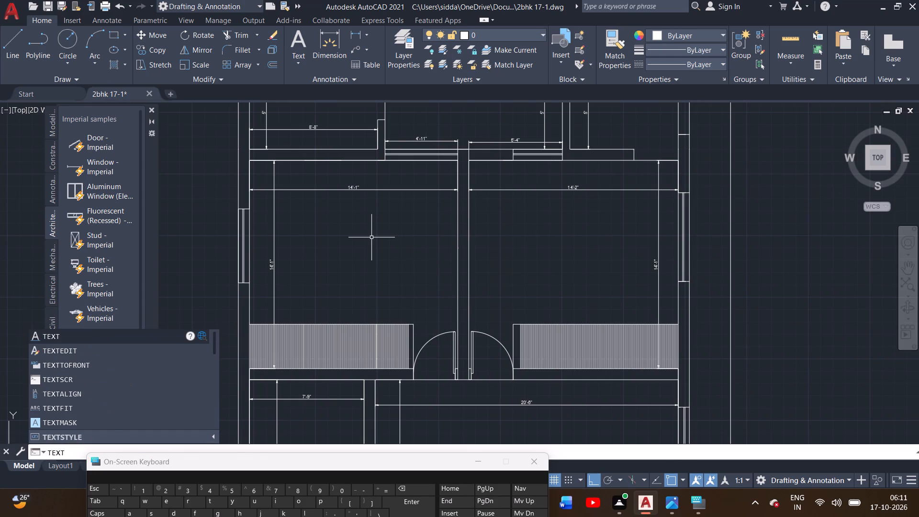
key(Return)
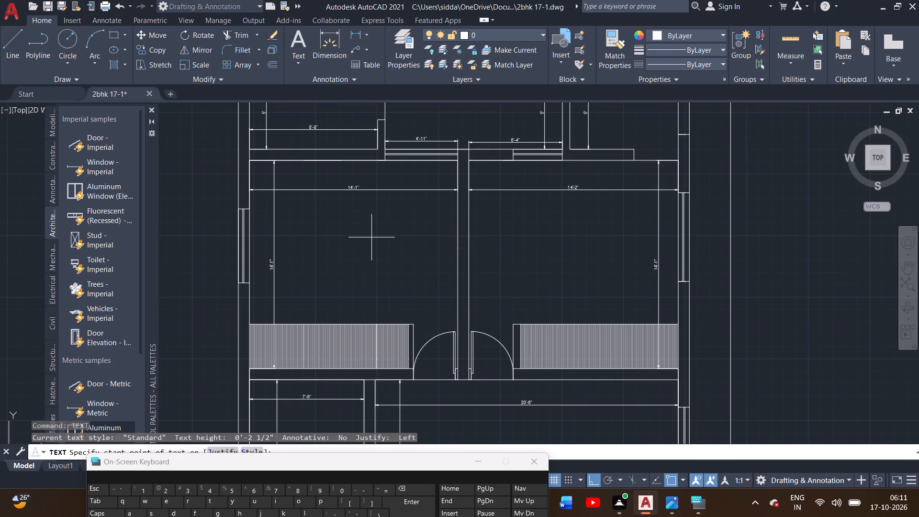
click(320, 236)
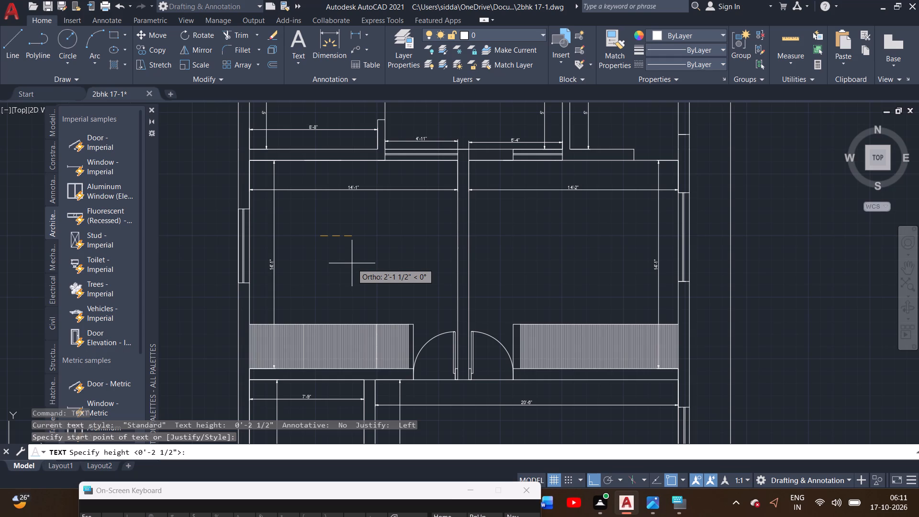
key(8)
key(shift+quotedbl)
key(Return)
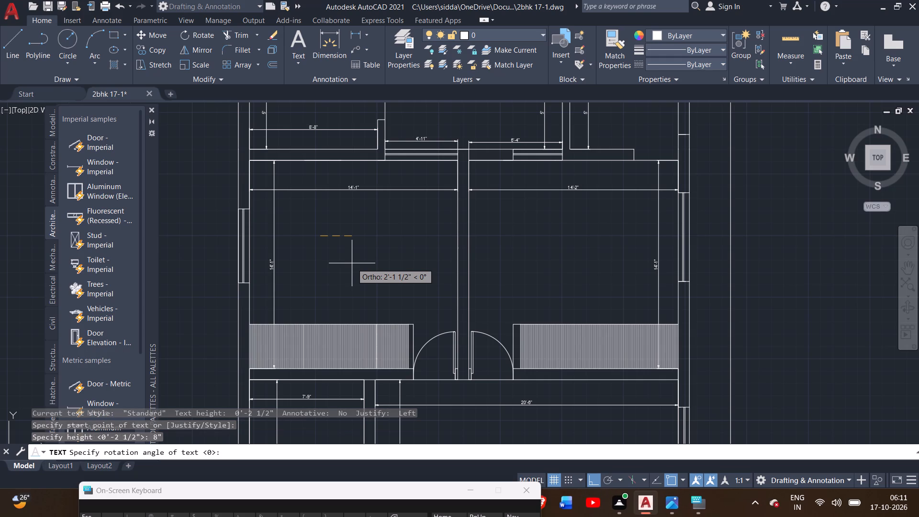
key(0)
key(Return)
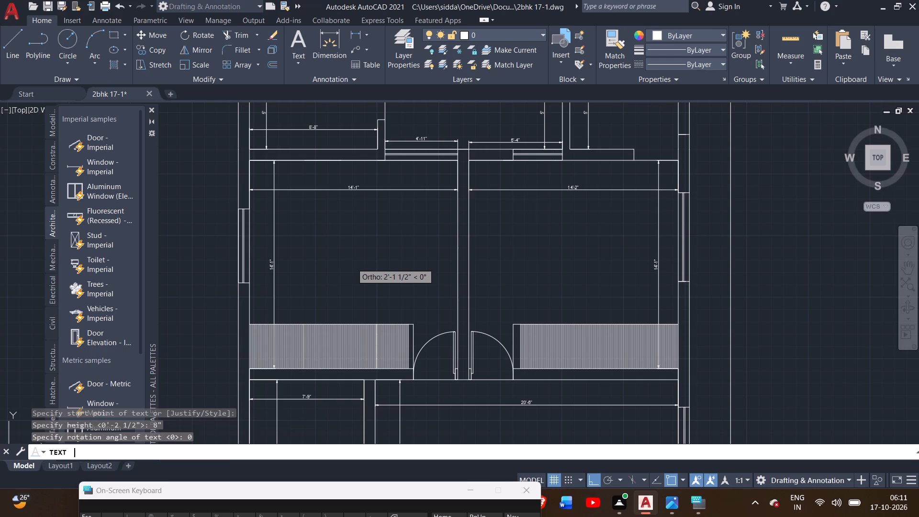
scroll(352, 263, up, 2)
middle_drag(352, 263, 480, 299)
scroll(459, 299, down, 1)
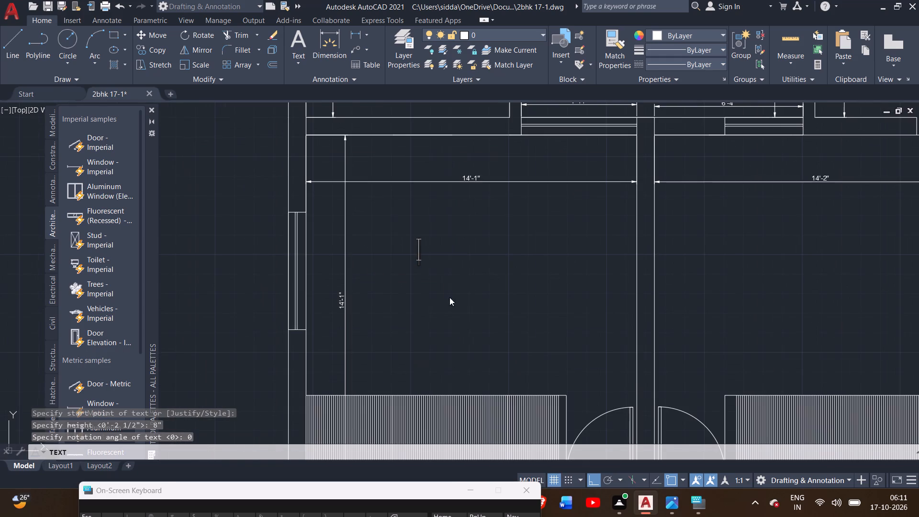
click(389, 249)
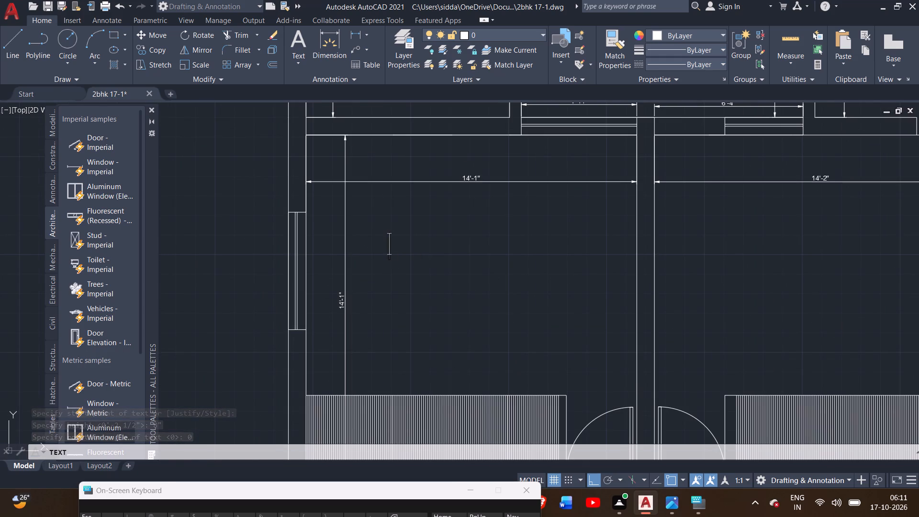
scroll(389, 249, up, 1)
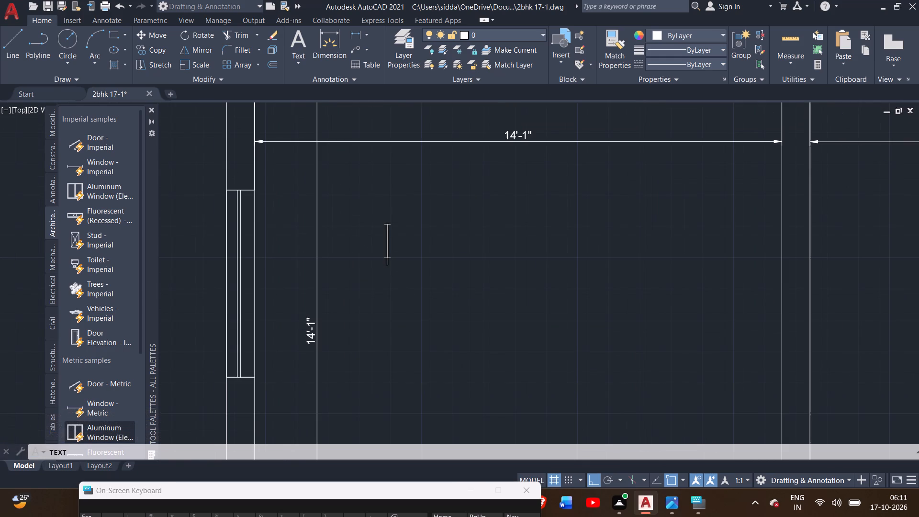
scroll(389, 249, down, 2)
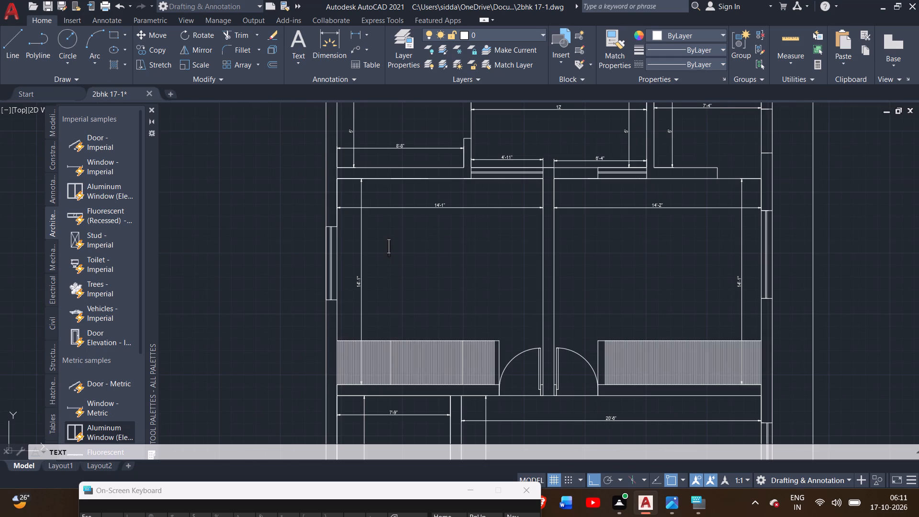
click(383, 268)
scroll(383, 268, up, 1)
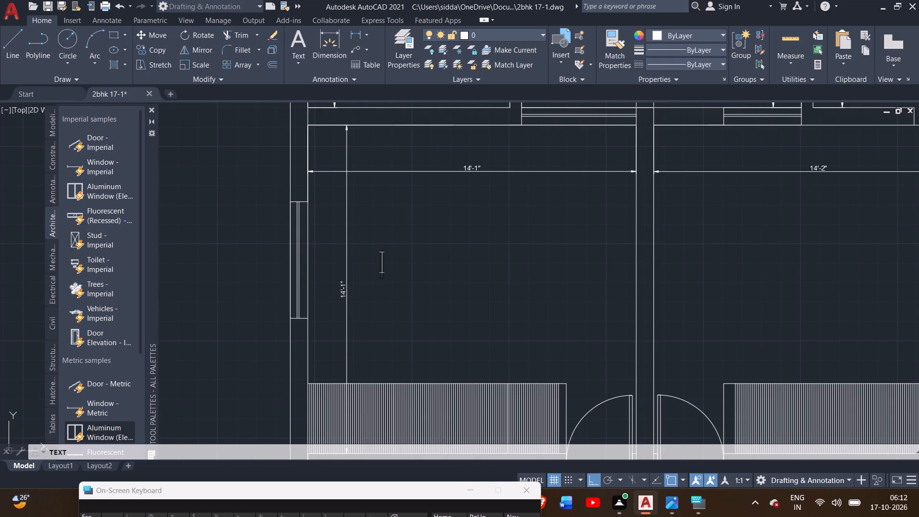
key(b)
key(BackSpace)
text(BED)
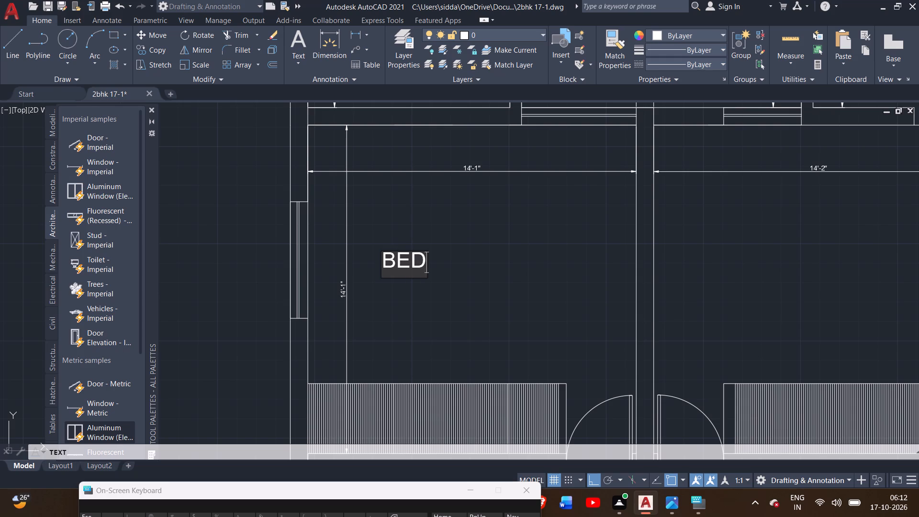
key(space)
key(r)
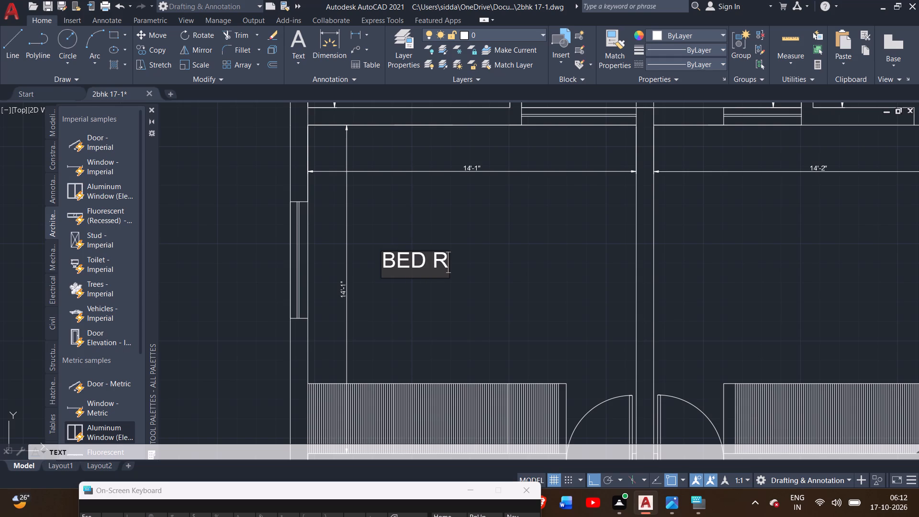
text(OOM)
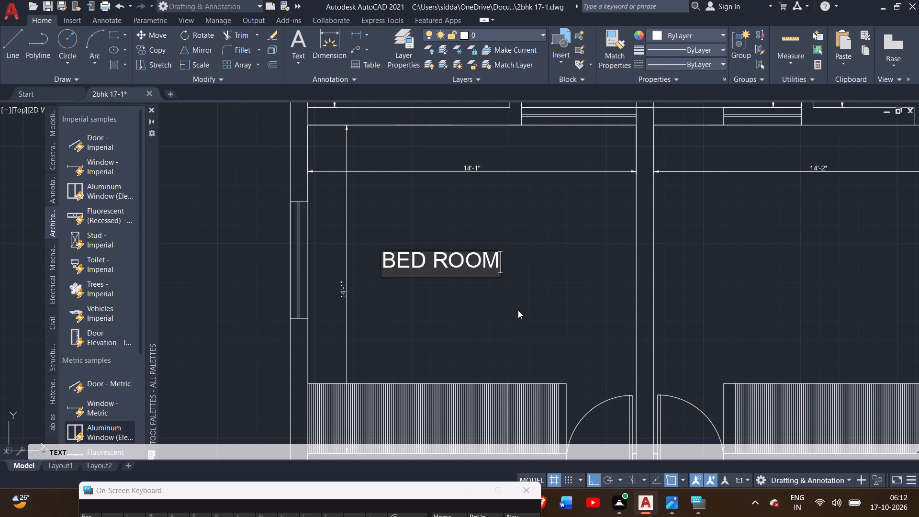
key(space)
text(02)
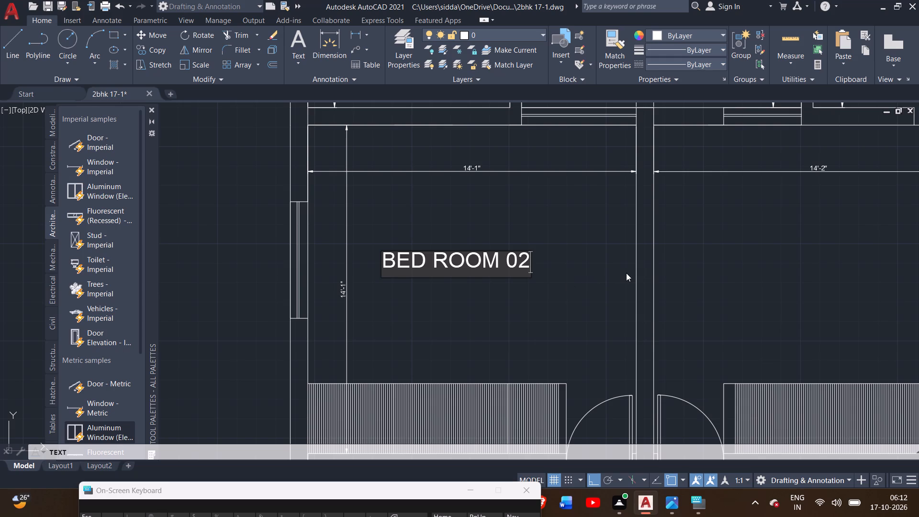
Extend the same text line with spaces into the northeast bedroom and add the label BED ROOM 01 there.
key(space)
key(space)
key(space)
key(space)
key(space)
key(space)
key(space)
key(space)
key(space)
key(space)
key(space)
key(space)
key(space)
key(space)
key(space)
key(space)
key(space)
key(space)
key(space)
key(space)
scroll(626, 273, down, 2)
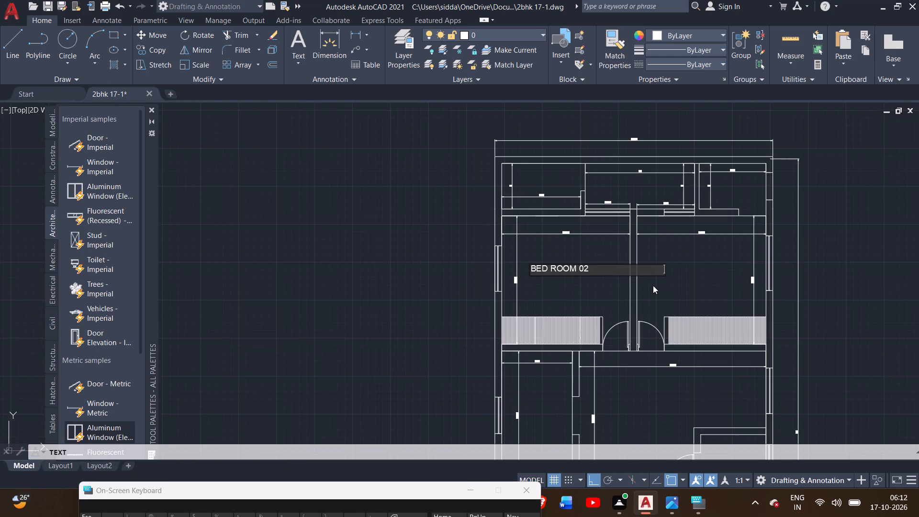
middle_drag(659, 298, 547, 275)
scroll(549, 236, up, 2)
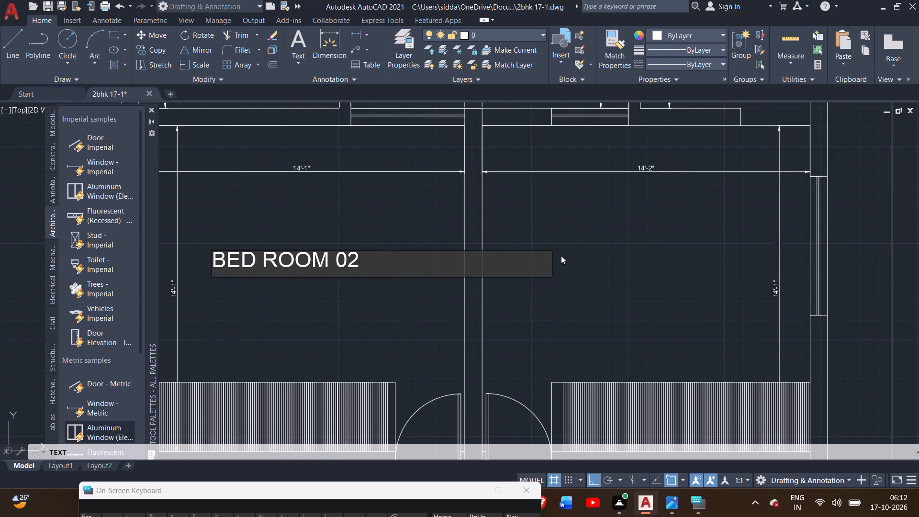
text(BED)
key(space)
text(R)
text(OOM)
key(space)
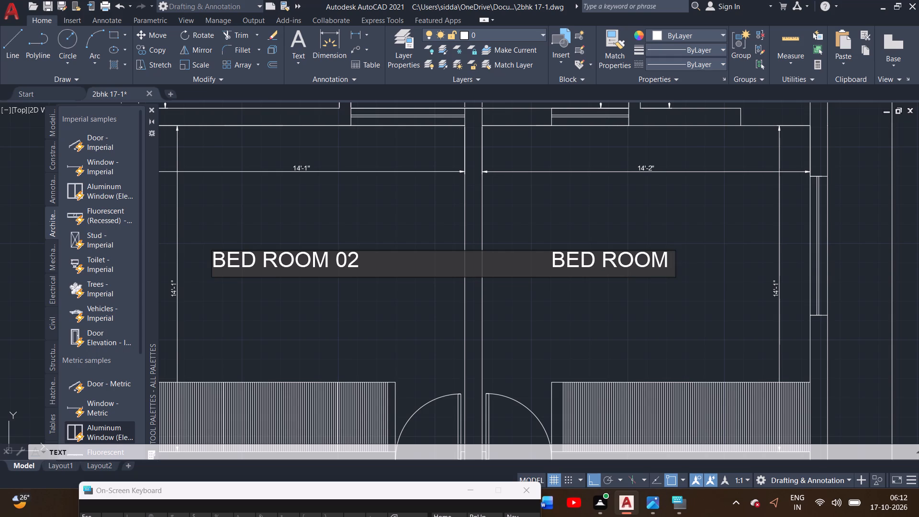
text(01)
Add the label KITCHEN in the 7'-9" wide room south of the northwest bedroom.
scroll(564, 255, down, 1)
middle_drag(544, 302, 606, 144)
middle_drag(445, 306, 523, 203)
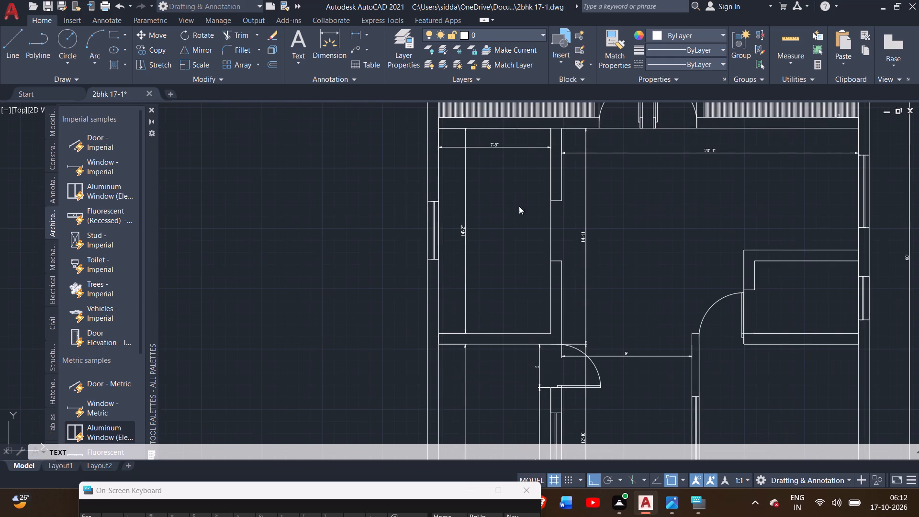
triple_click(471, 232)
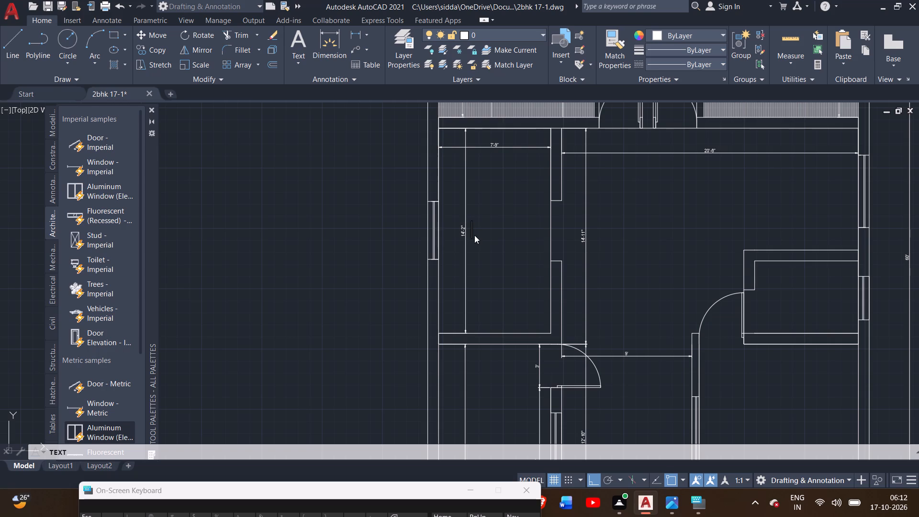
text(KITCHE)
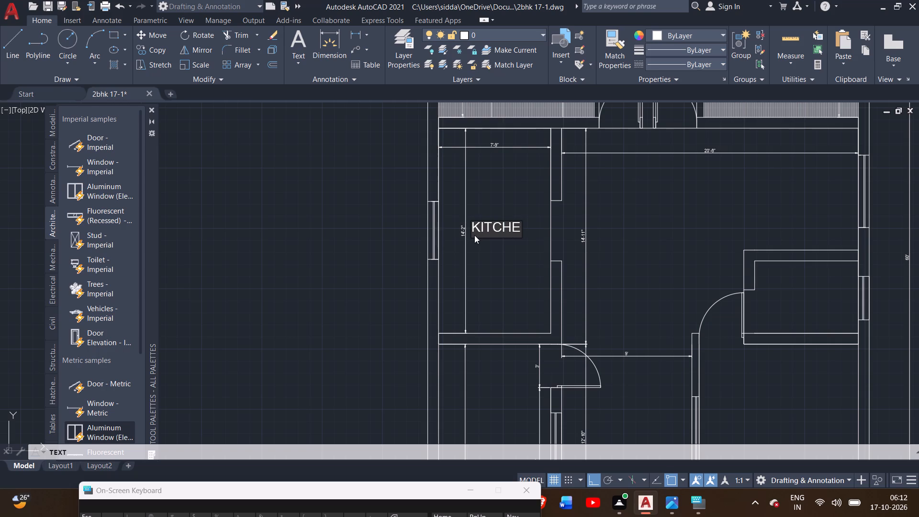
key(n)
Add the label HALL in the large room east of the kitchen.
scroll(474, 235, down, 1)
click(586, 226)
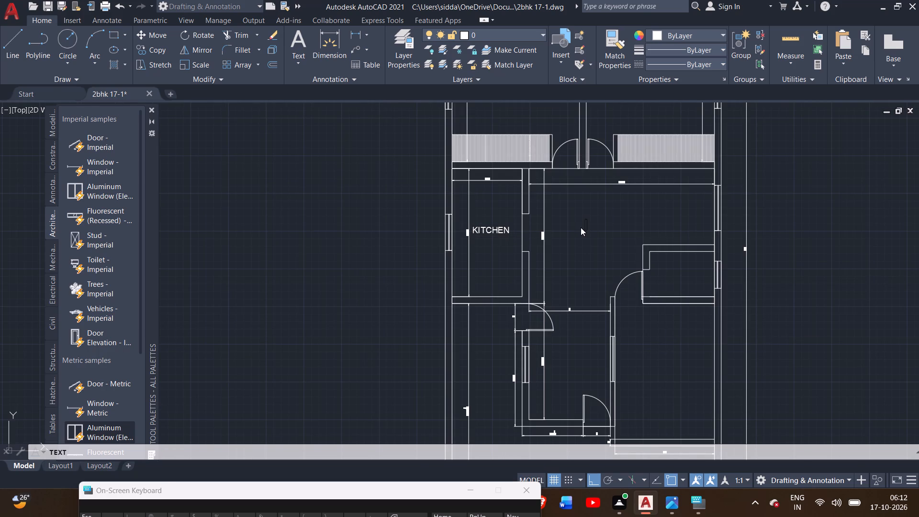
scroll(580, 227, up, 2)
scroll(566, 226, down, 2)
scroll(565, 226, up, 1)
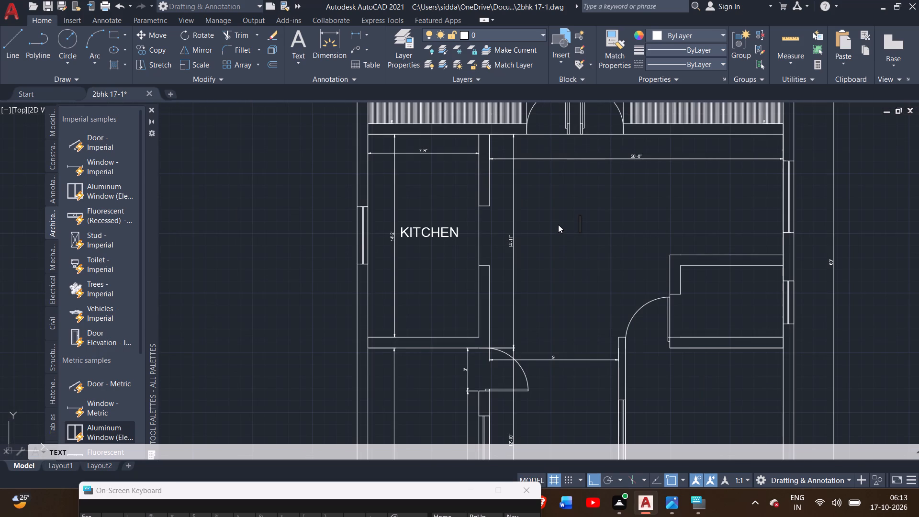
key(h)
key(a)
text(LL)
Add the label TOILET in the small room at the southeast corner of the hall.
click(699, 289)
scroll(698, 305, up, 2)
scroll(698, 304, down, 2)
middle_drag(692, 306, 691, 306)
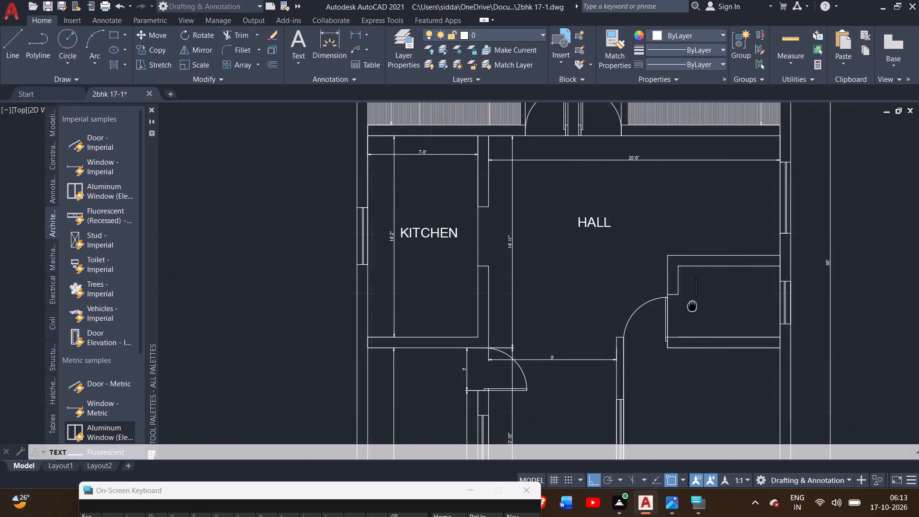
middle_drag(691, 306, 672, 271)
click(669, 274)
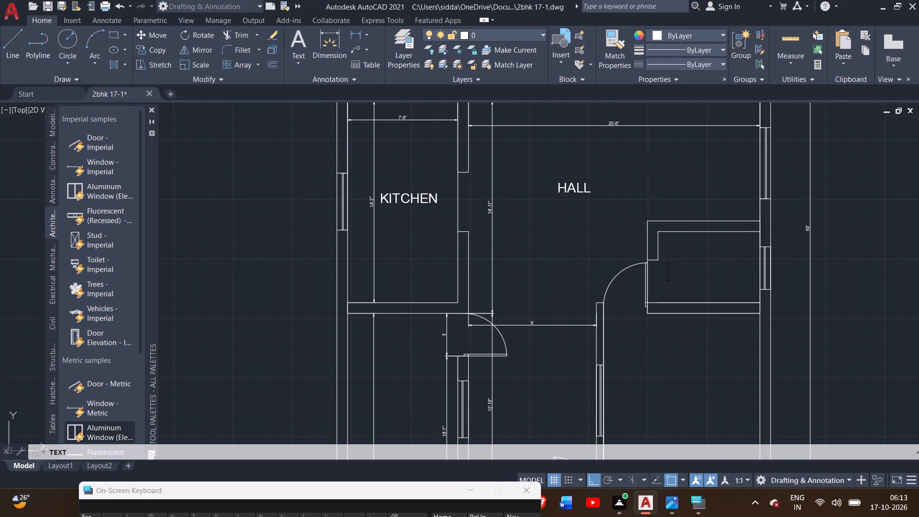
scroll(670, 274, up, 1)
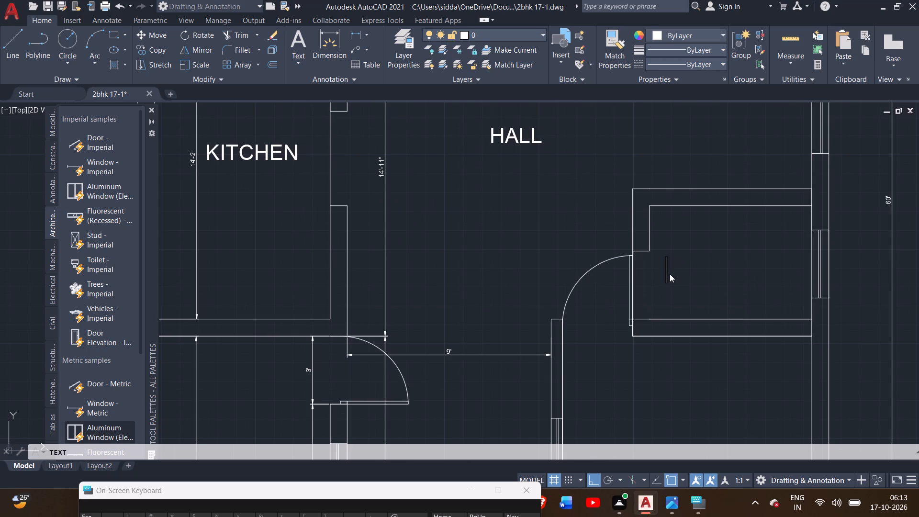
text(TOIL)
text(ET)
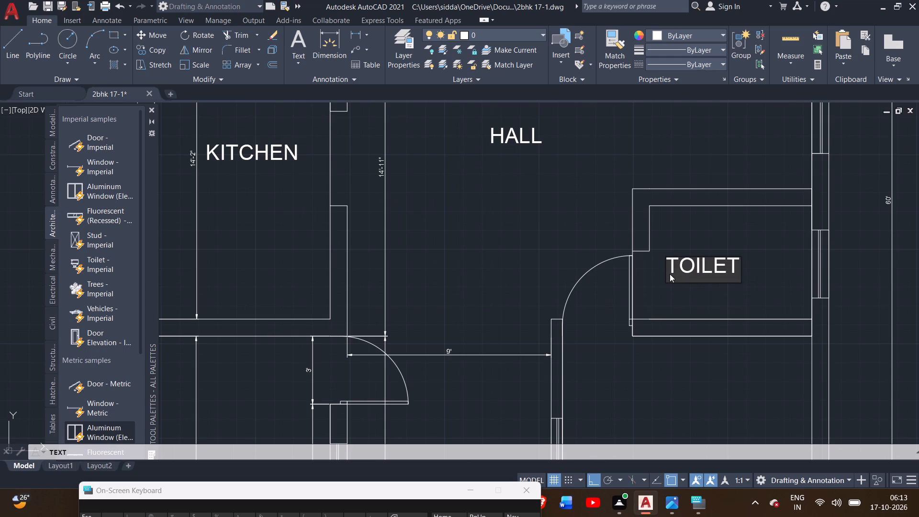
Add the label TOILET in the 7'-4" wide room at the plan's northeast corner, north of BED ROOM 01.
scroll(670, 274, down, 2)
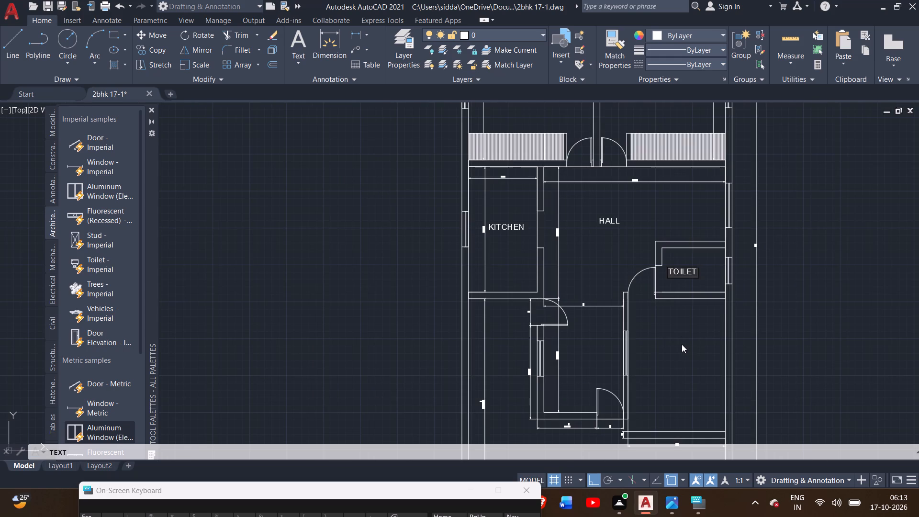
click(682, 344)
middle_drag(663, 379, 715, 343)
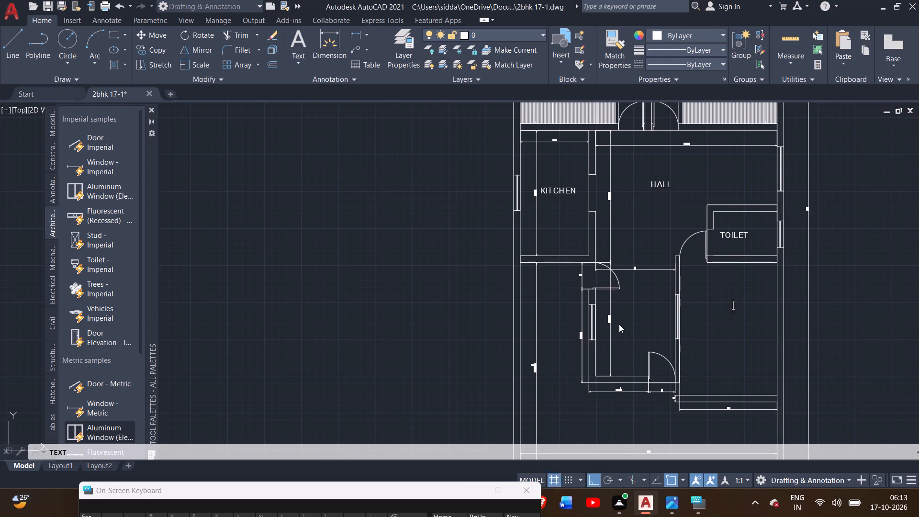
scroll(618, 323, up, 1)
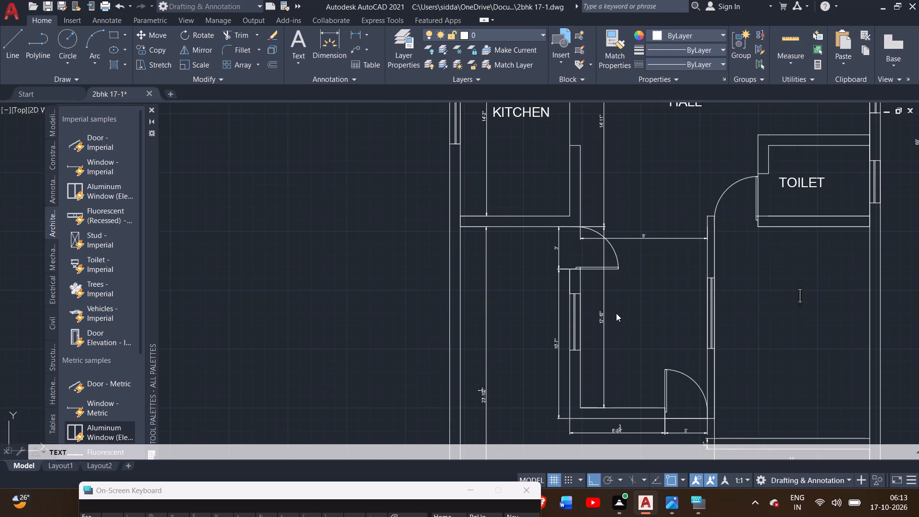
middle_drag(616, 313, 653, 470)
middle_drag(661, 327, 681, 490)
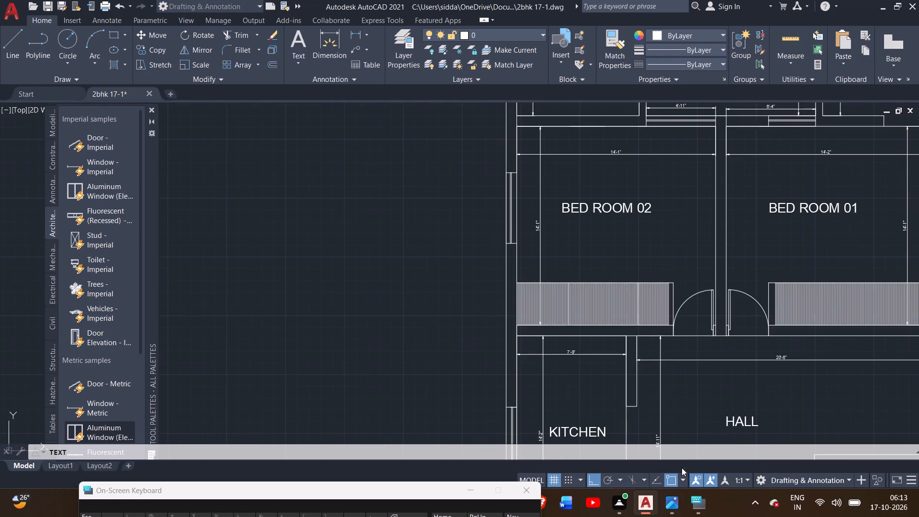
scroll(668, 238, down, 2)
middle_drag(668, 238, 672, 326)
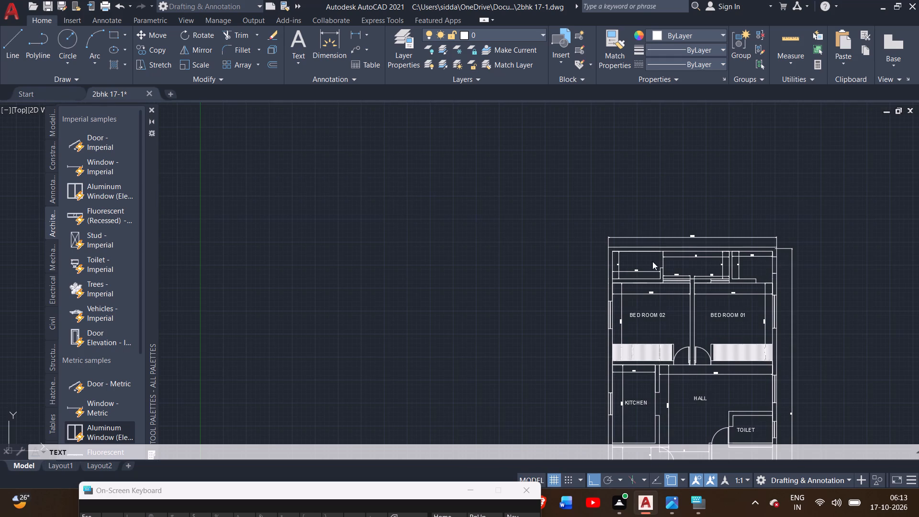
scroll(757, 270, up, 4)
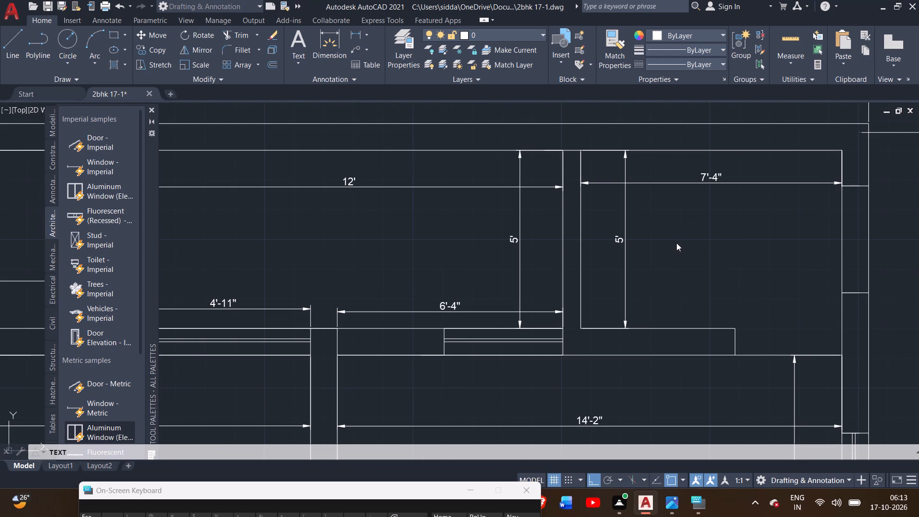
click(665, 247)
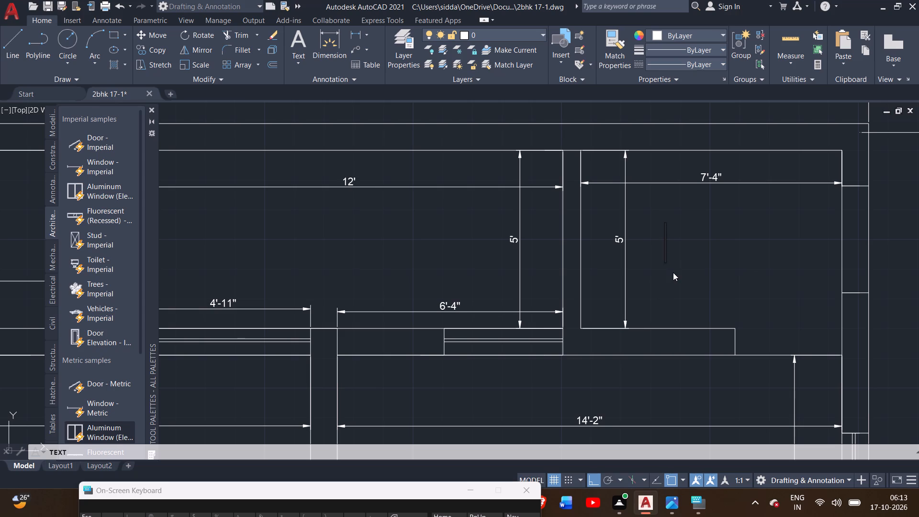
click(666, 272)
key(t)
text(OIL)
text(ET)
Append 01 to the northeast toilet's label so that it reads TOILET 01.
scroll(689, 292, down, 3)
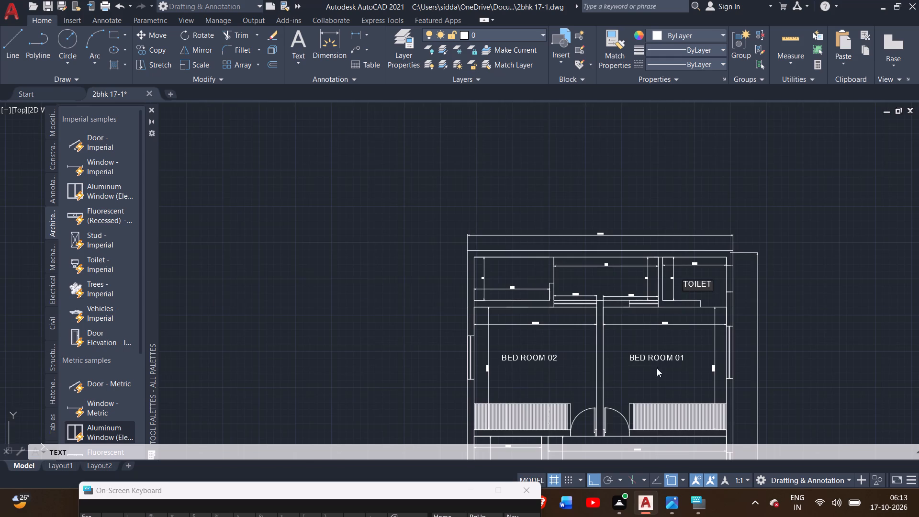
middle_drag(643, 371, 608, 230)
middle_drag(595, 326, 589, 286)
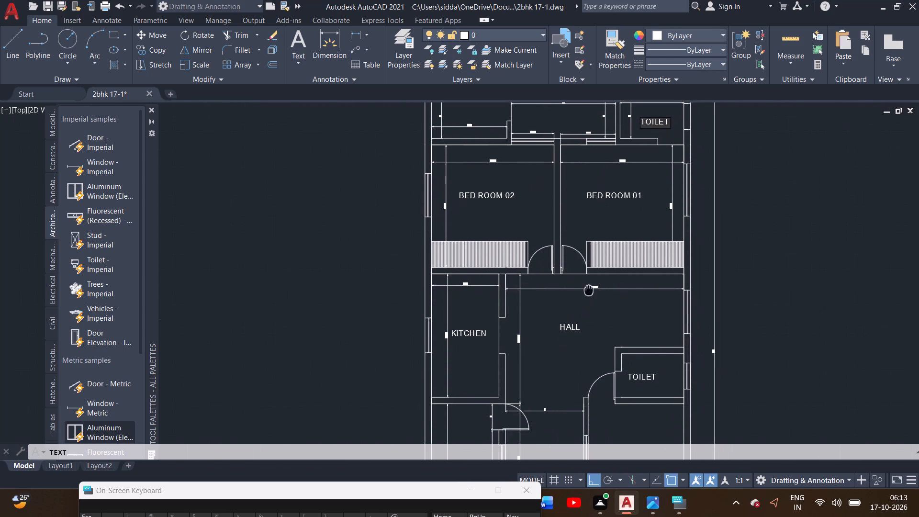
middle_drag(589, 286, 594, 251)
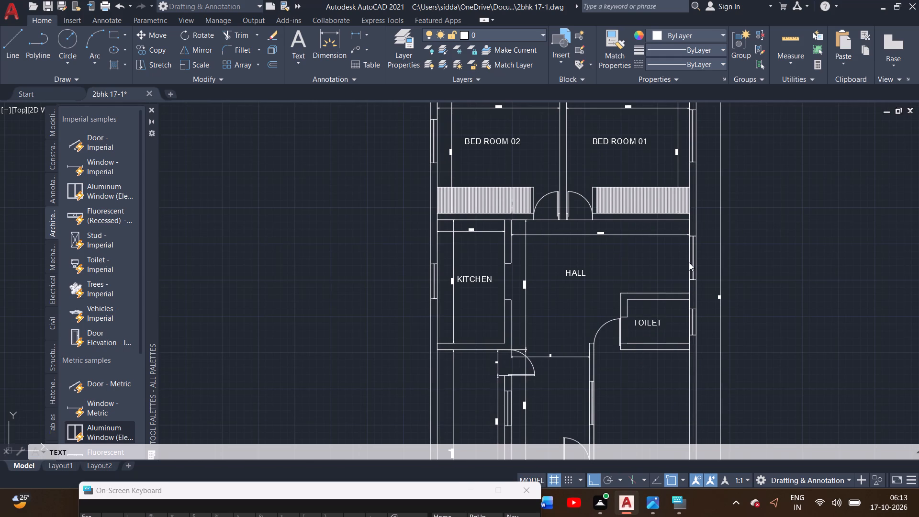
middle_drag(681, 270, 692, 456)
scroll(695, 261, up, 3)
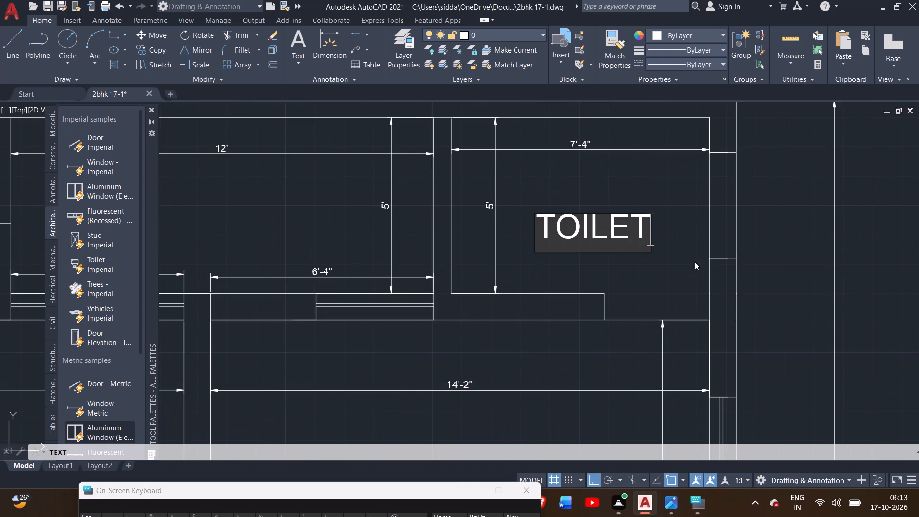
key(space)
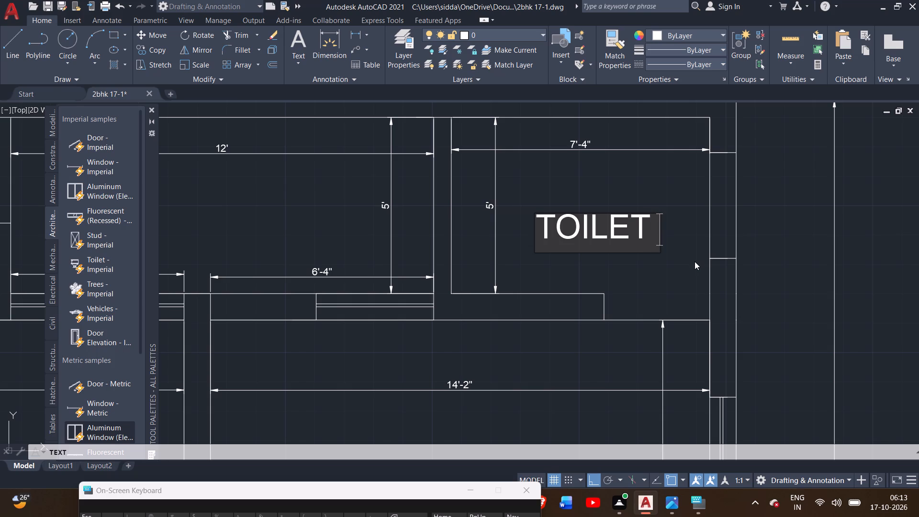
key(0)
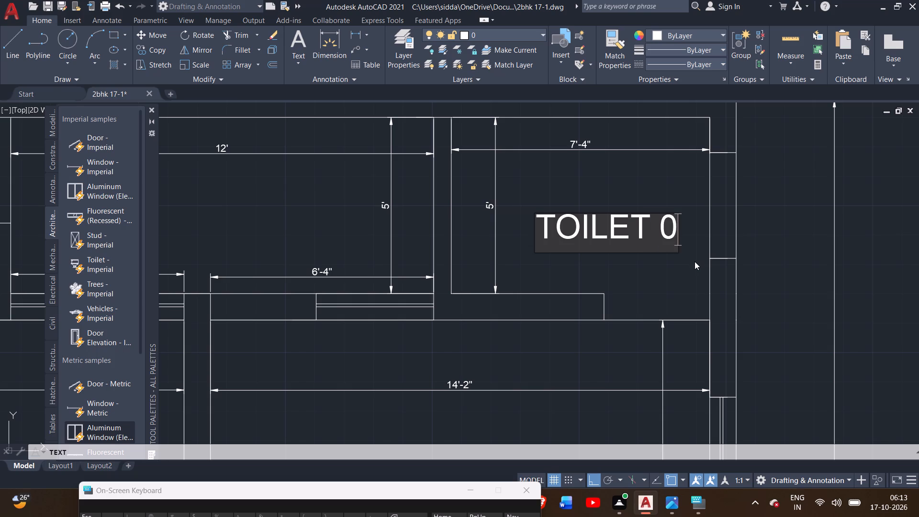
key(1)
Add the label OPEN FRONT in the open area at the south end of the plan, above the 29' dimension.
scroll(722, 247, down, 2)
middle_drag(746, 299, 735, 185)
middle_drag(732, 267, 727, 144)
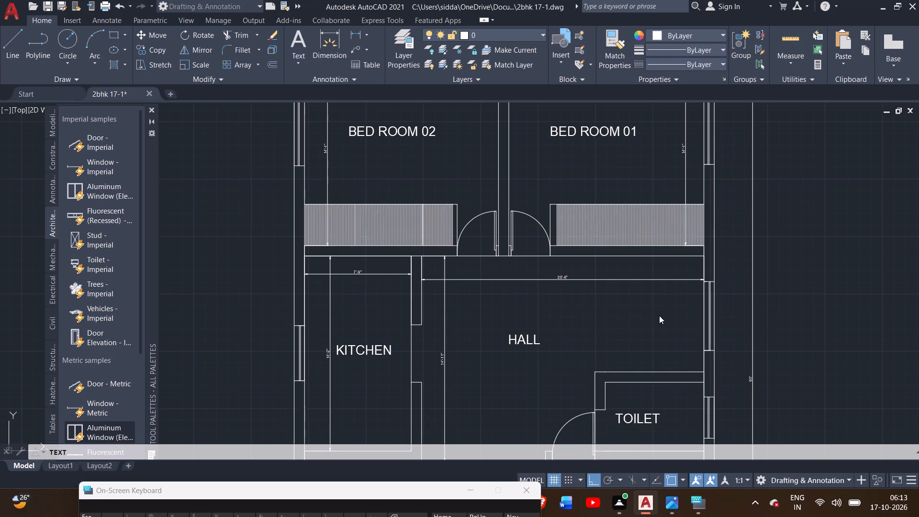
middle_drag(656, 317, 649, 178)
scroll(645, 336, down, 1)
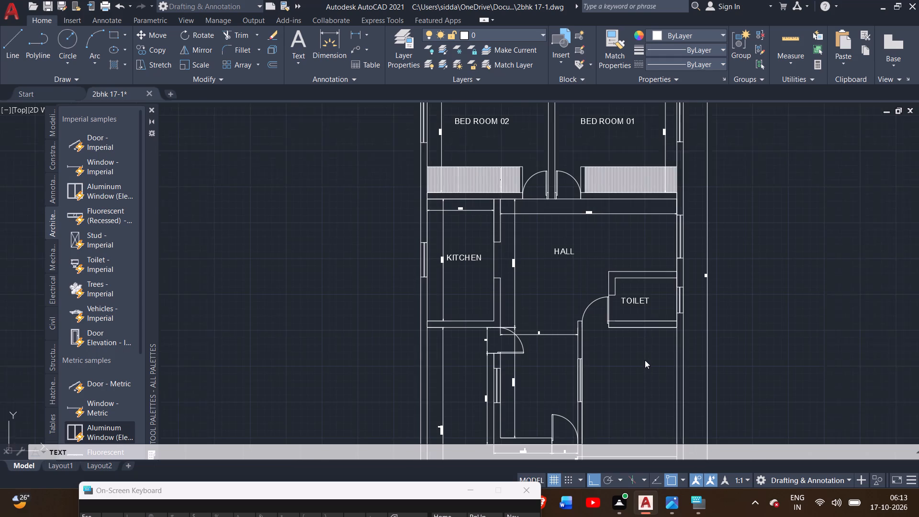
middle_drag(645, 360, 650, 232)
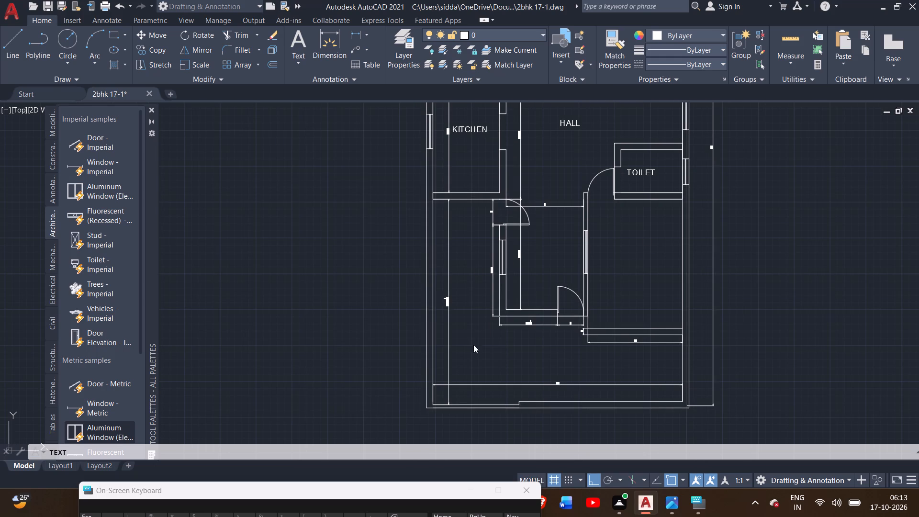
click(466, 343)
scroll(466, 343, up, 2)
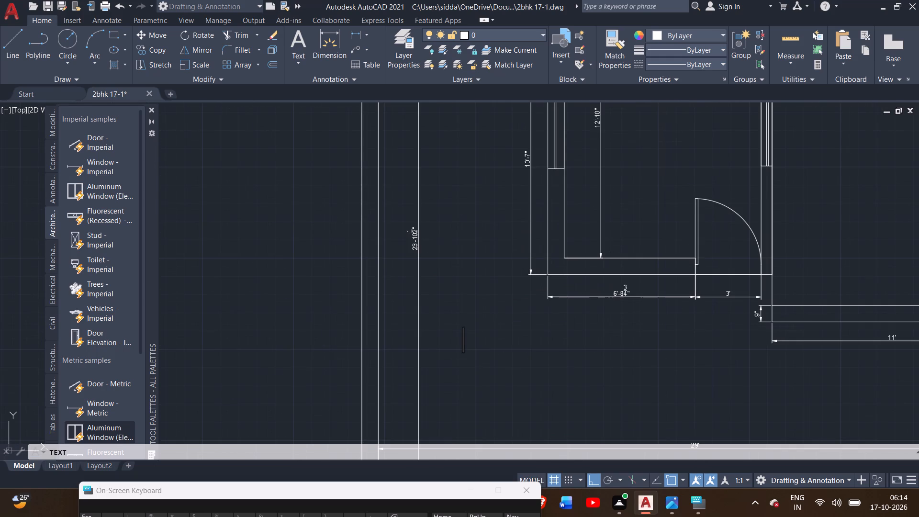
scroll(466, 343, up, 1)
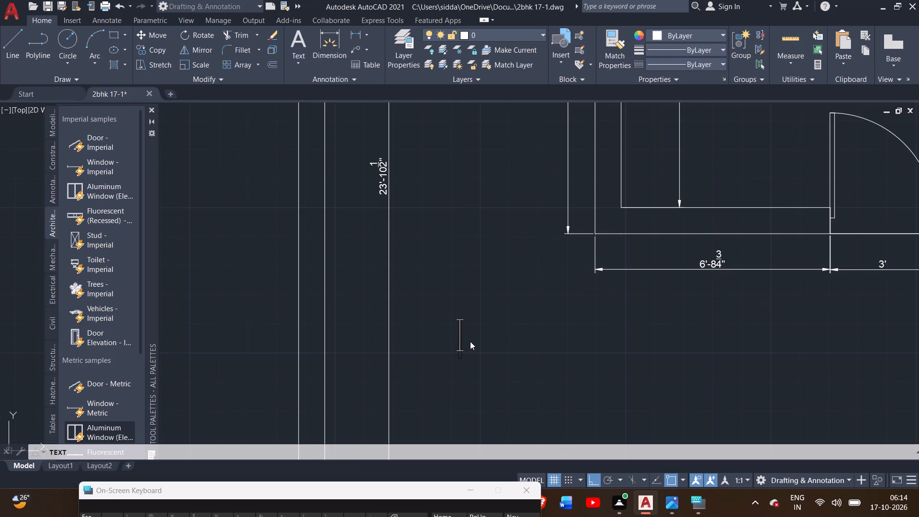
scroll(471, 341, down, 1)
scroll(472, 341, up, 1)
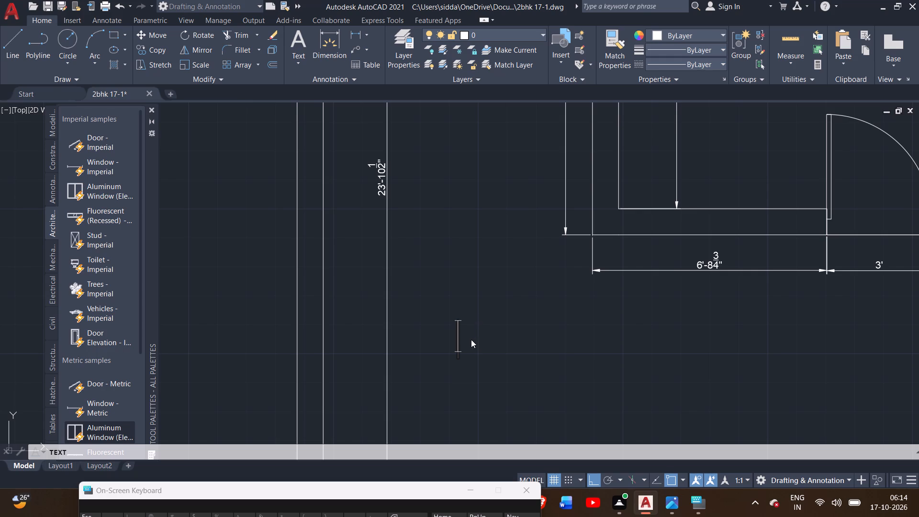
middle_drag(468, 338, 432, 253)
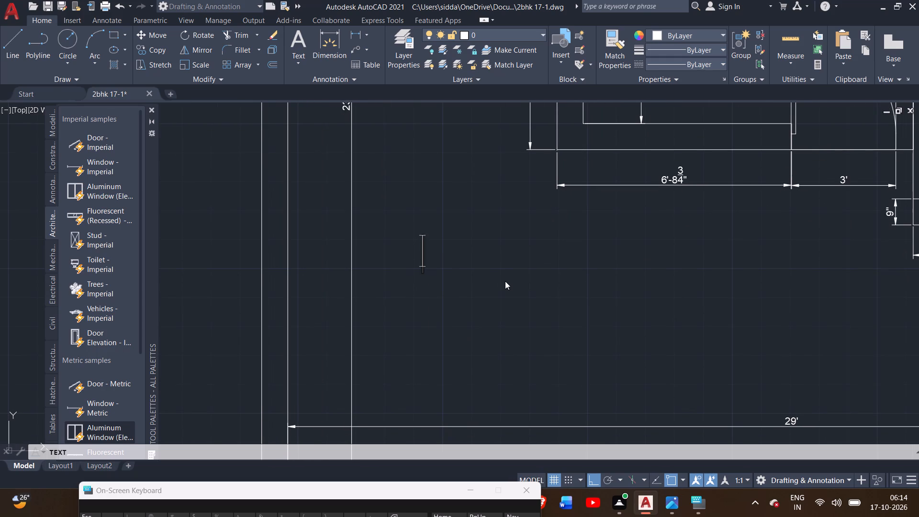
scroll(505, 281, down, 1)
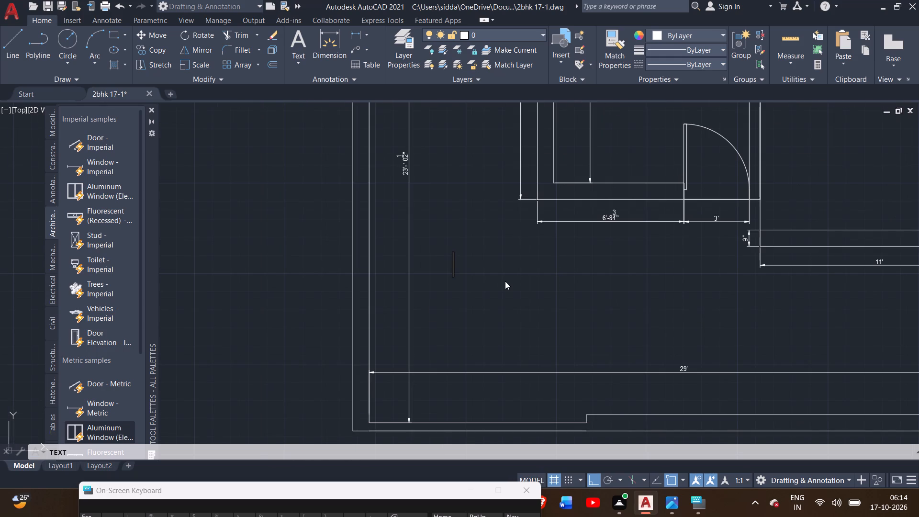
click(520, 292)
middle_drag(547, 303, 485, 218)
click(489, 236)
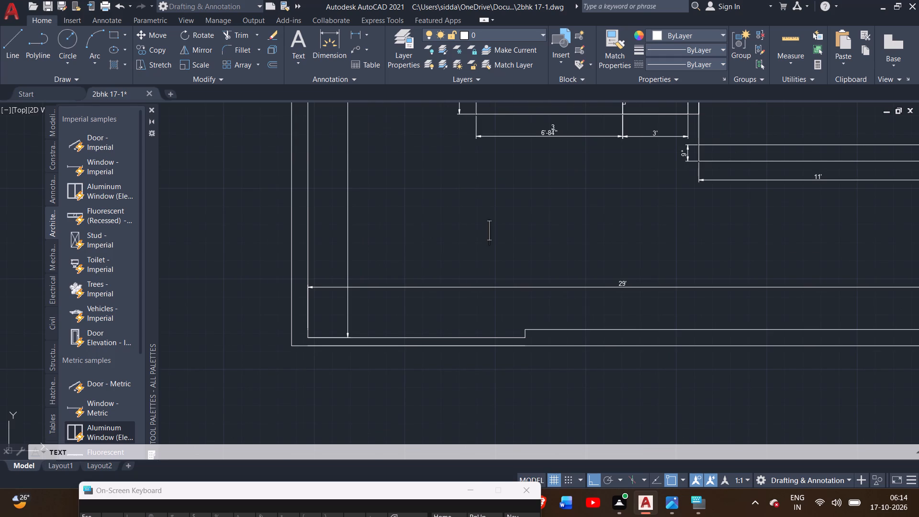
scroll(489, 235, up, 2)
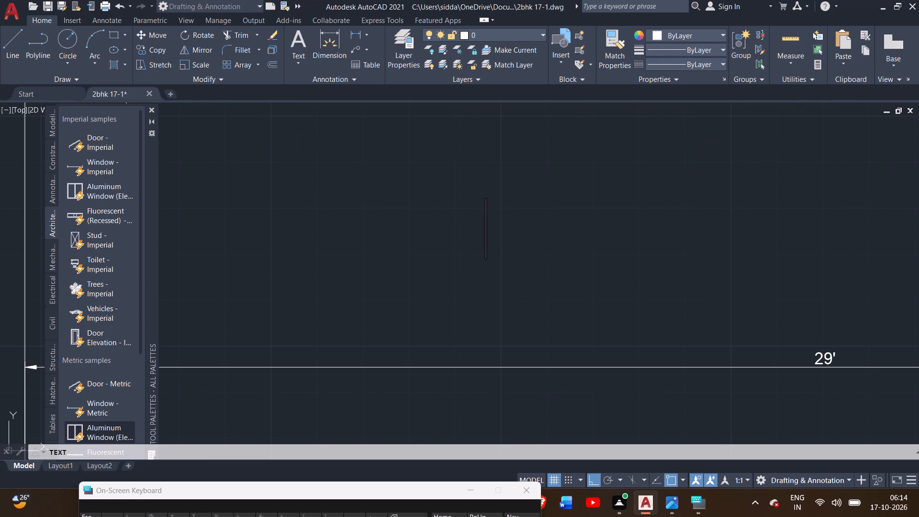
text(OP)
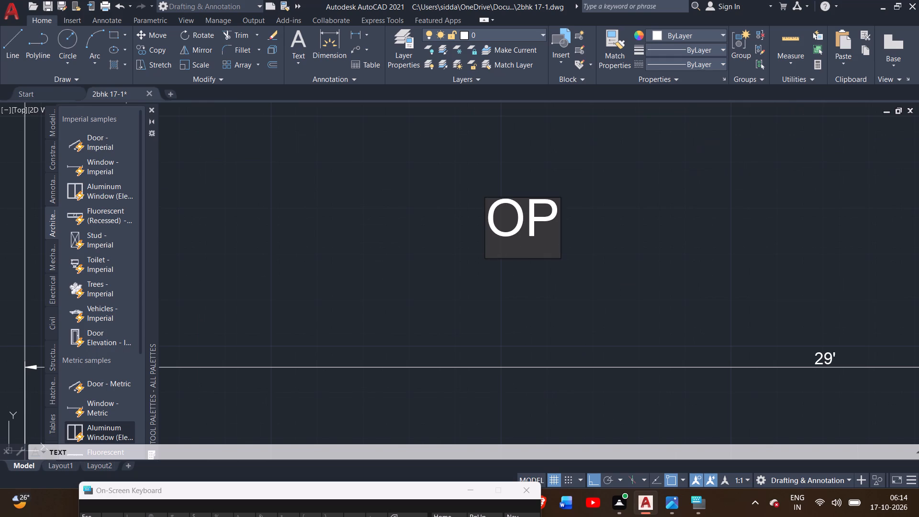
key(e)
text(N)
key(space)
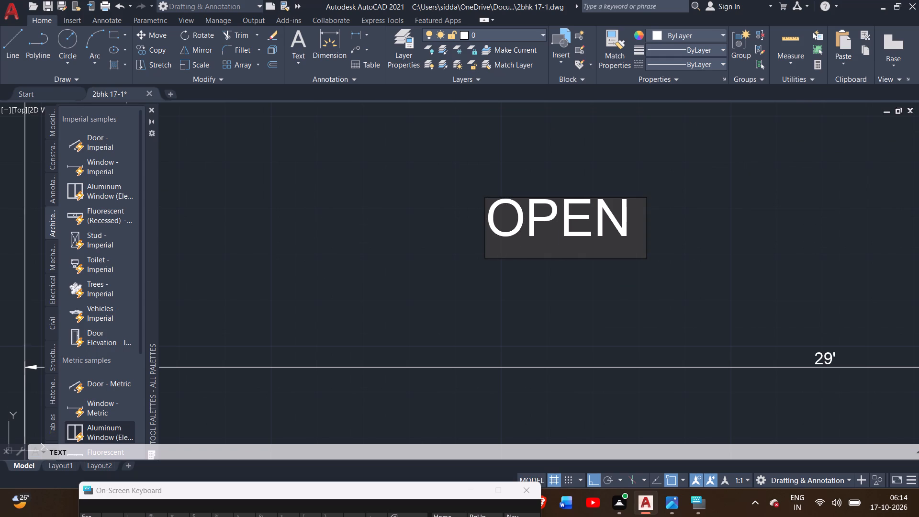
text(FRON)
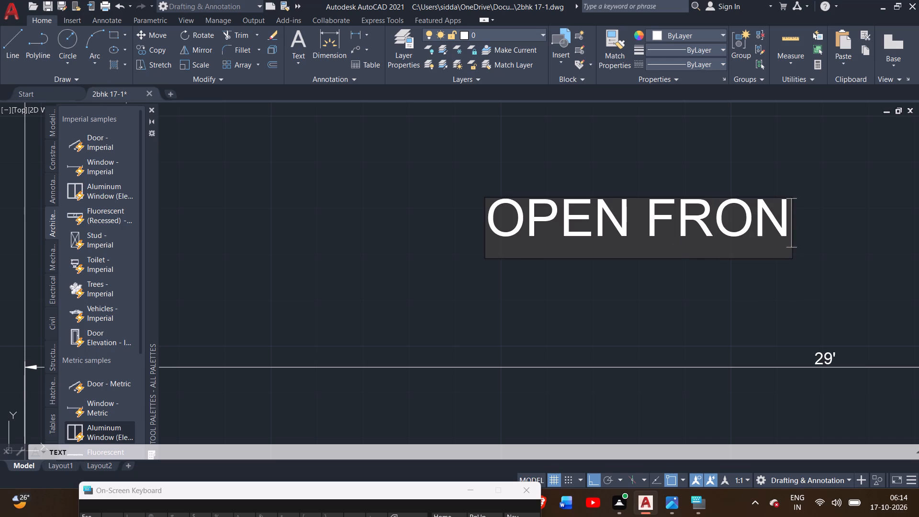
key(t)
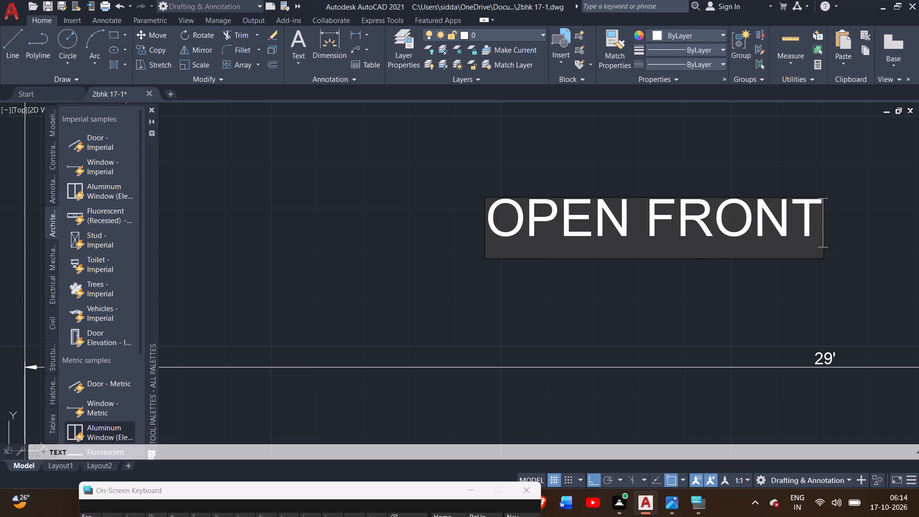
Look over the plan from OPEN FRONT up to the 12' wide area north of the bedrooms for spaces still without a label.
key(space)
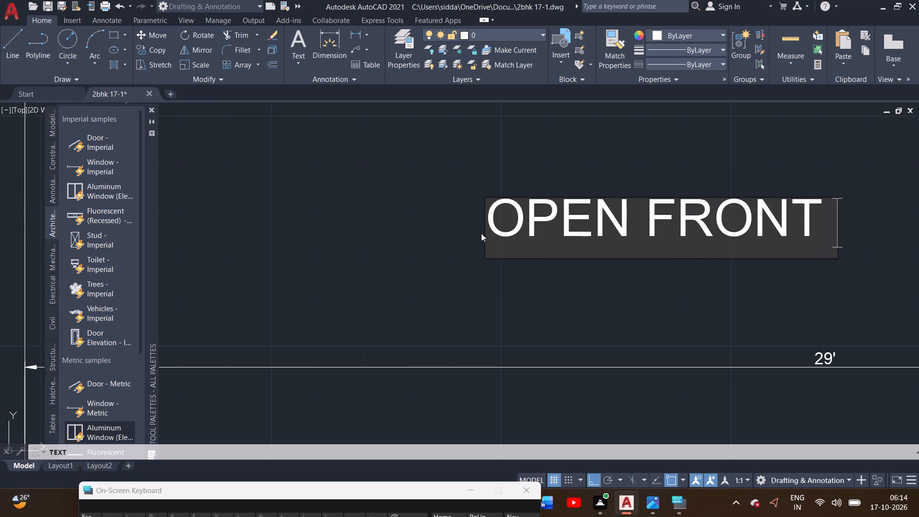
scroll(481, 233, down, 2)
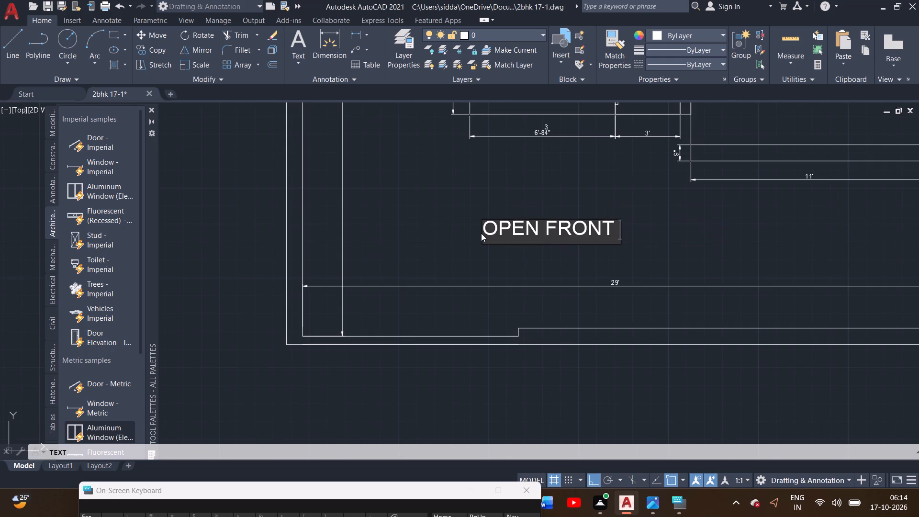
middle_drag(526, 269, 296, 293)
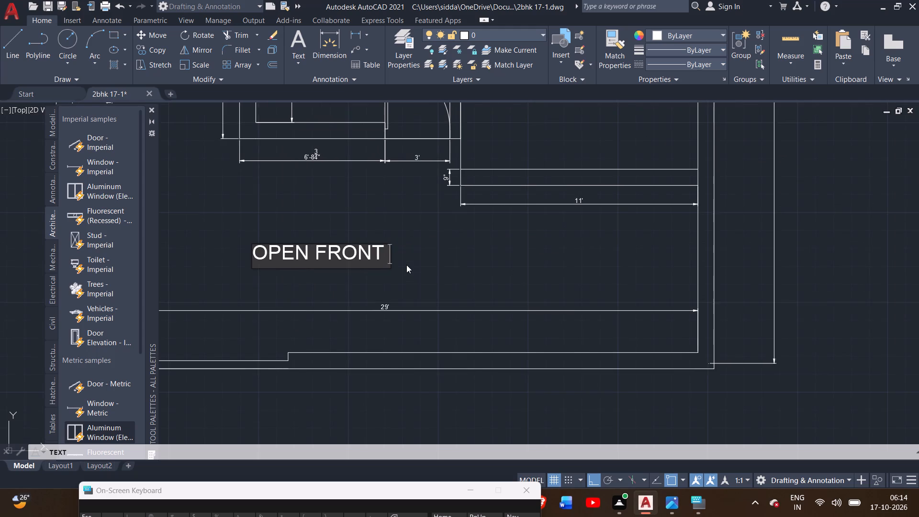
scroll(406, 263, up, 1)
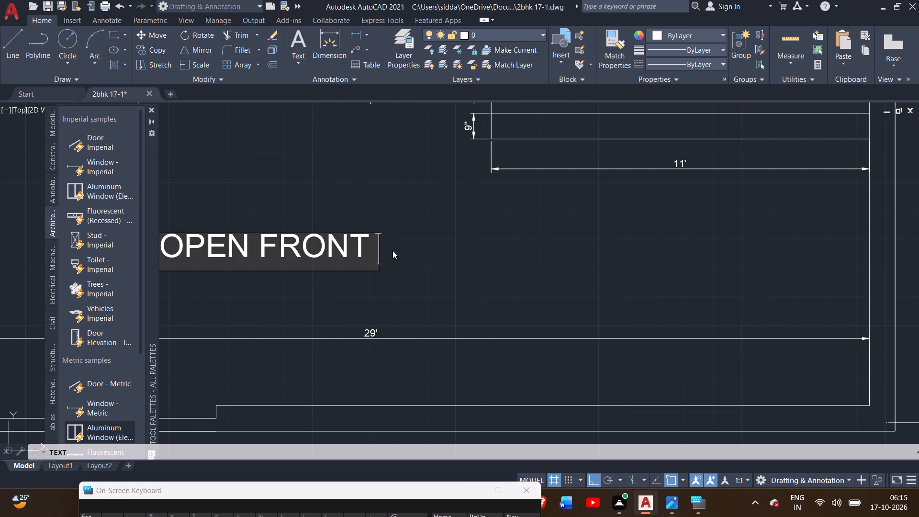
scroll(392, 250, down, 3)
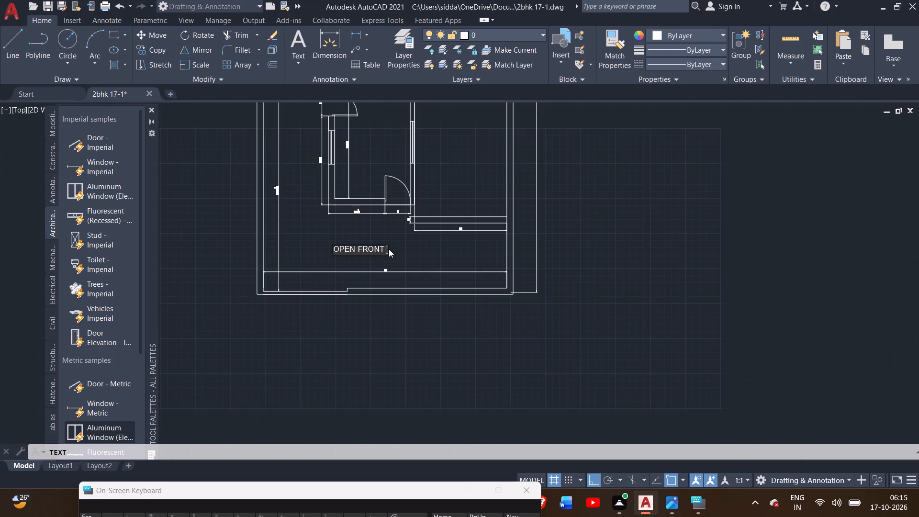
middle_click(408, 243)
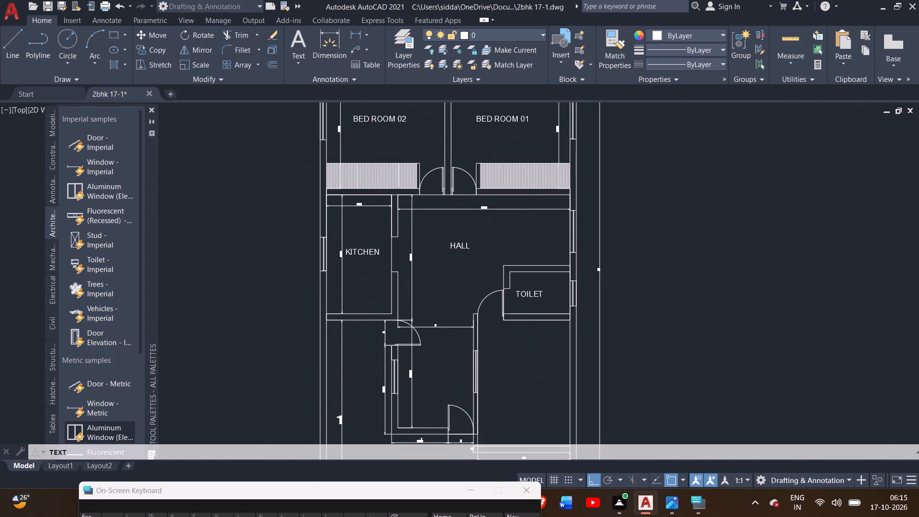
scroll(453, 290, down, 1)
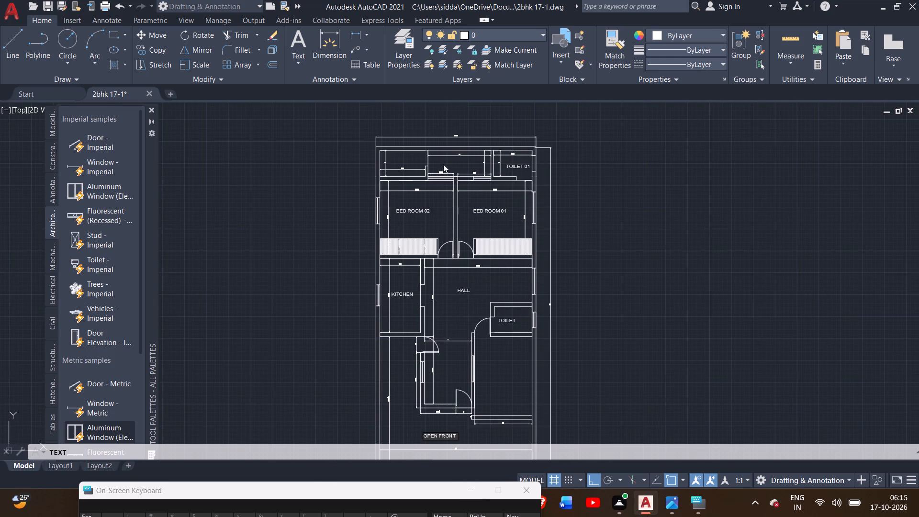
scroll(443, 164, up, 2)
scroll(354, 146, up, 1)
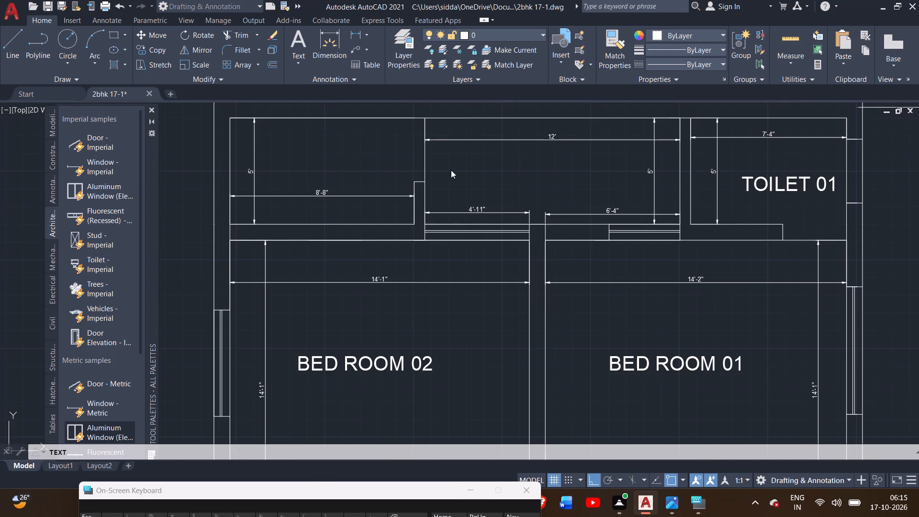
double_click(451, 170)
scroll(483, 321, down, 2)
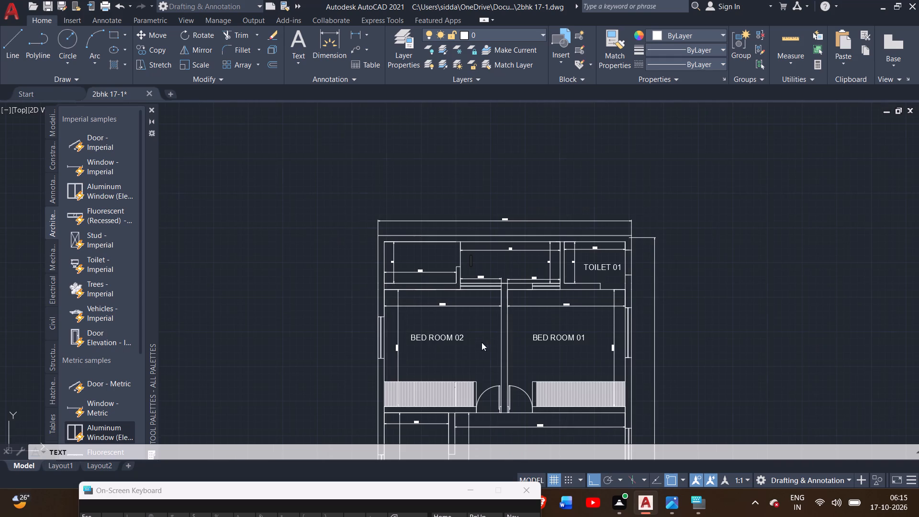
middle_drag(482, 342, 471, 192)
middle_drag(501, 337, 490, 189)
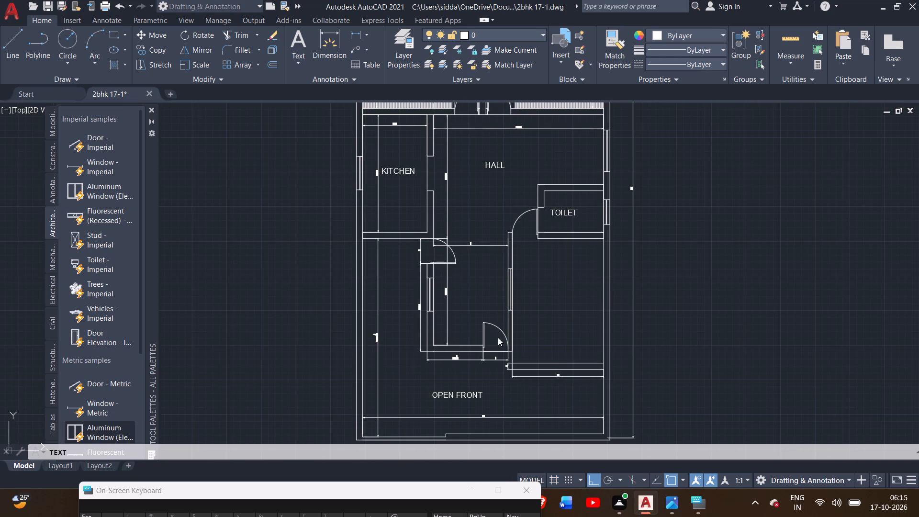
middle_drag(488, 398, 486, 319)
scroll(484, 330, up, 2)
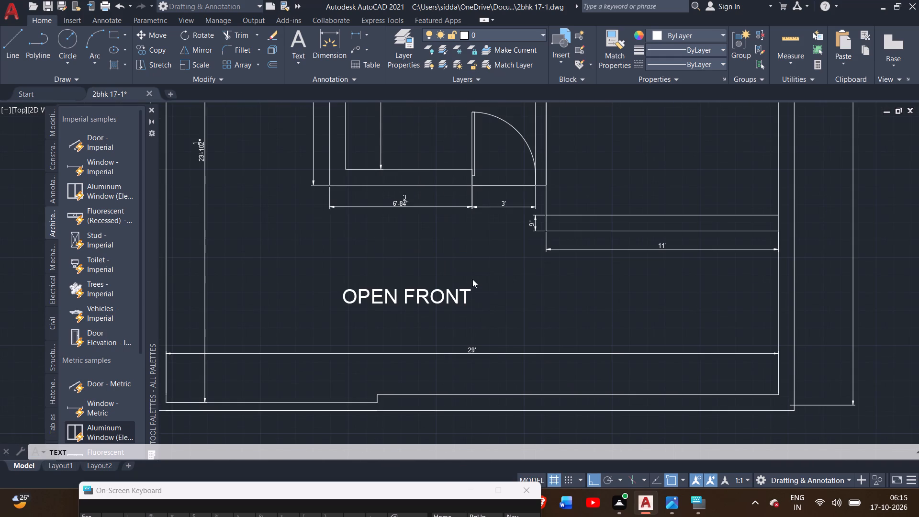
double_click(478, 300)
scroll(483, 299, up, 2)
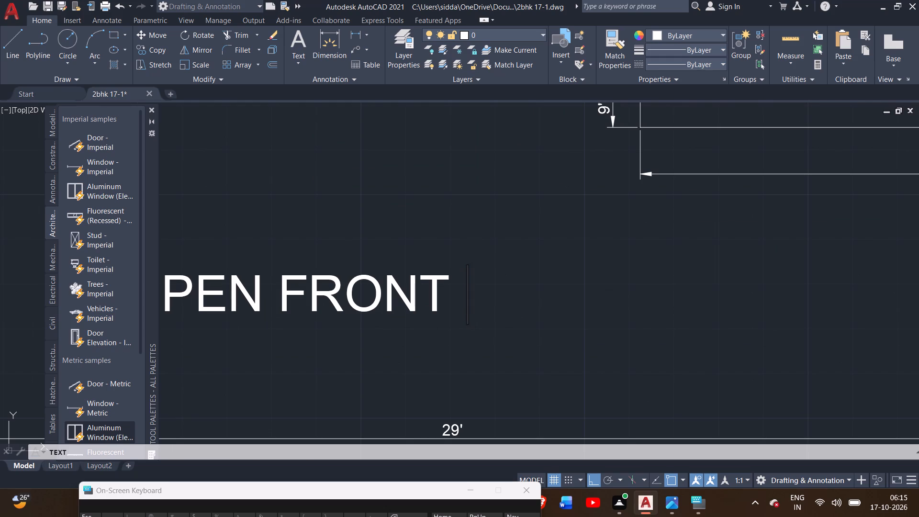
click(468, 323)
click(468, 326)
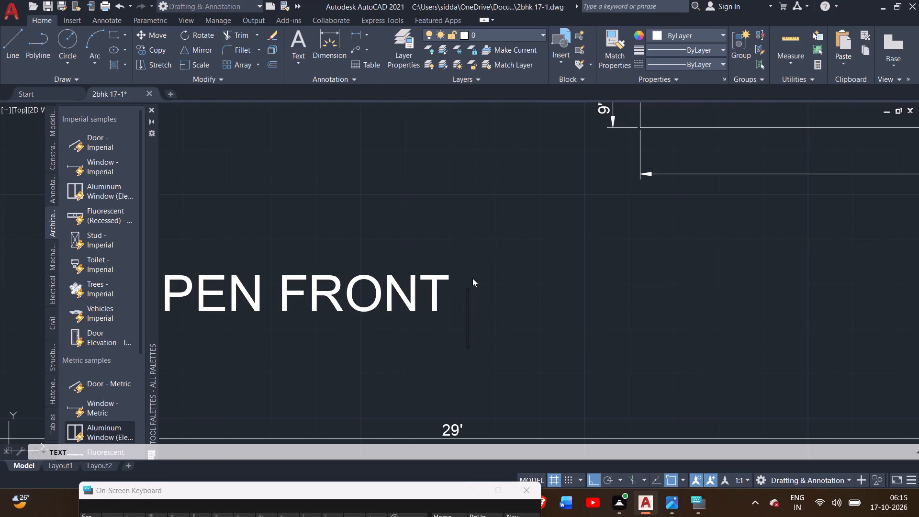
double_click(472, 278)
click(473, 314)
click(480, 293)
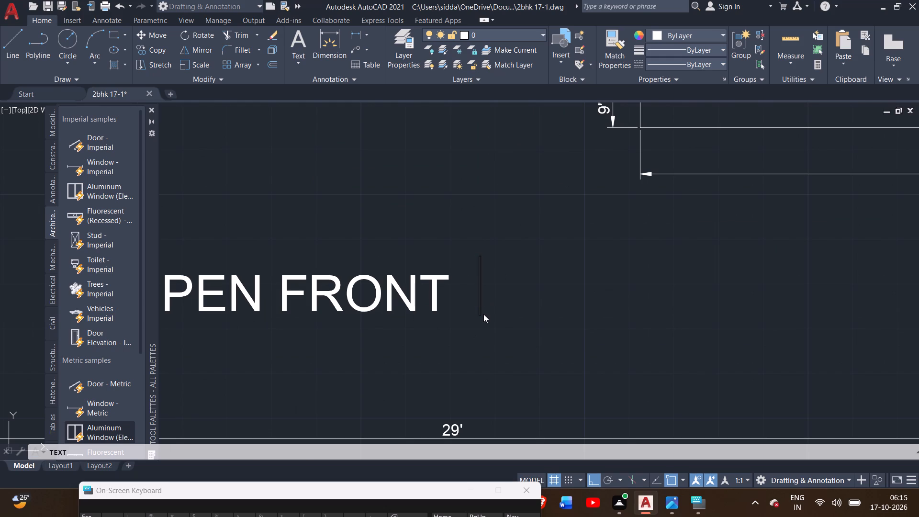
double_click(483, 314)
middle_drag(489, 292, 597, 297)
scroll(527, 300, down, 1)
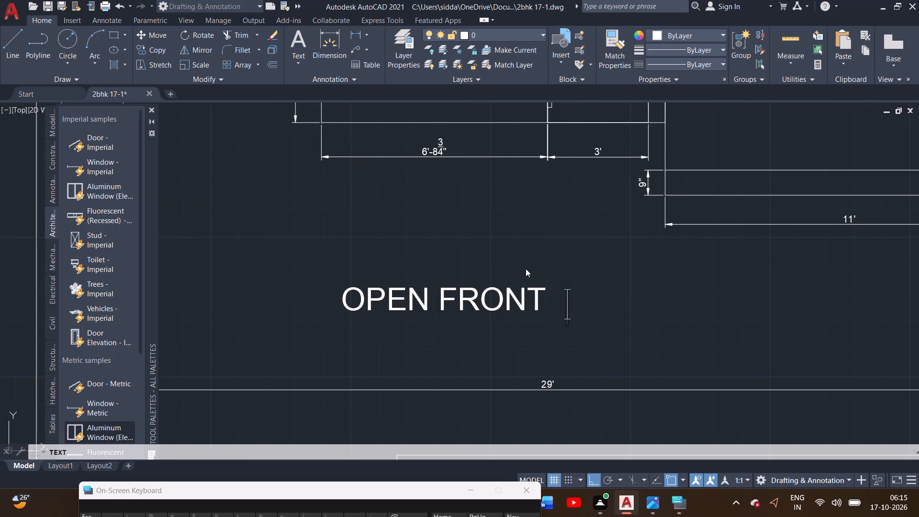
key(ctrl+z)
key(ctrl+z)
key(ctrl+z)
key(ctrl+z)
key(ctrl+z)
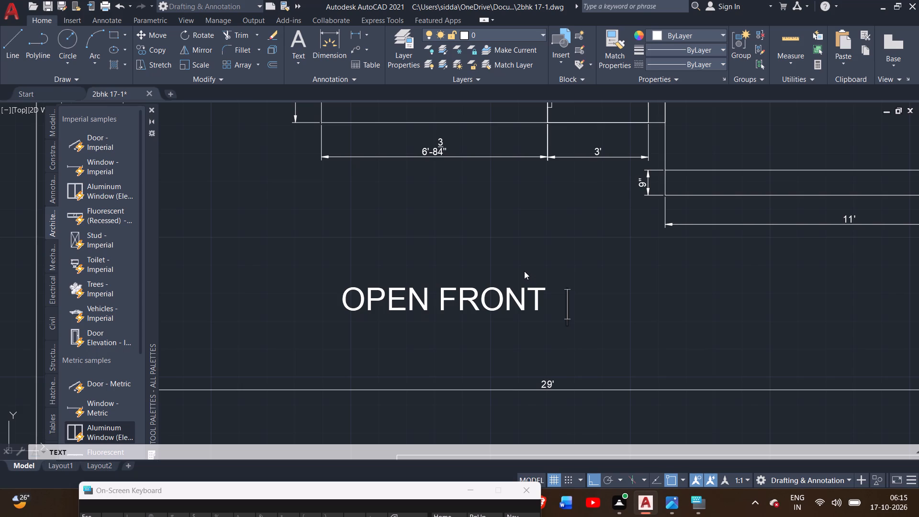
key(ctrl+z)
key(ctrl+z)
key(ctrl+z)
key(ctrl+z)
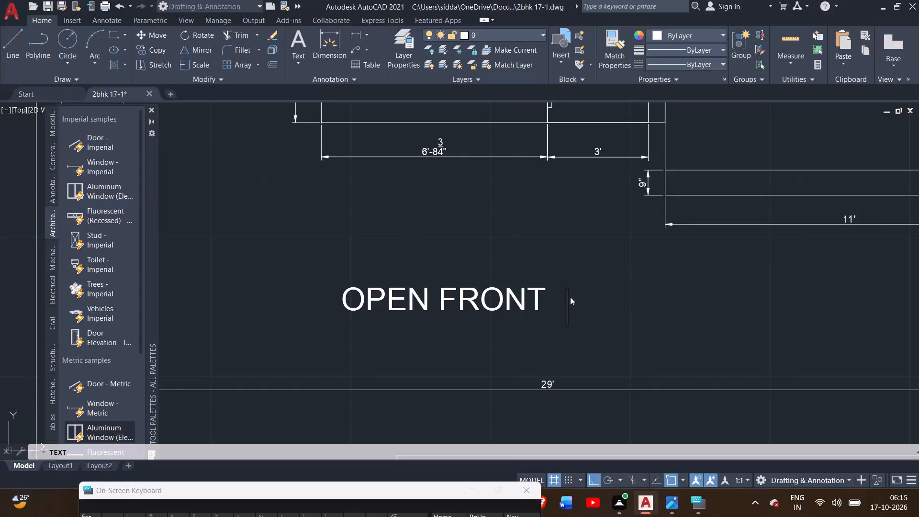
Examine the existing room labels across the plan, from OPEN FRONT up to BED ROOM 02.
scroll(550, 302, up, 1)
scroll(550, 302, down, 2)
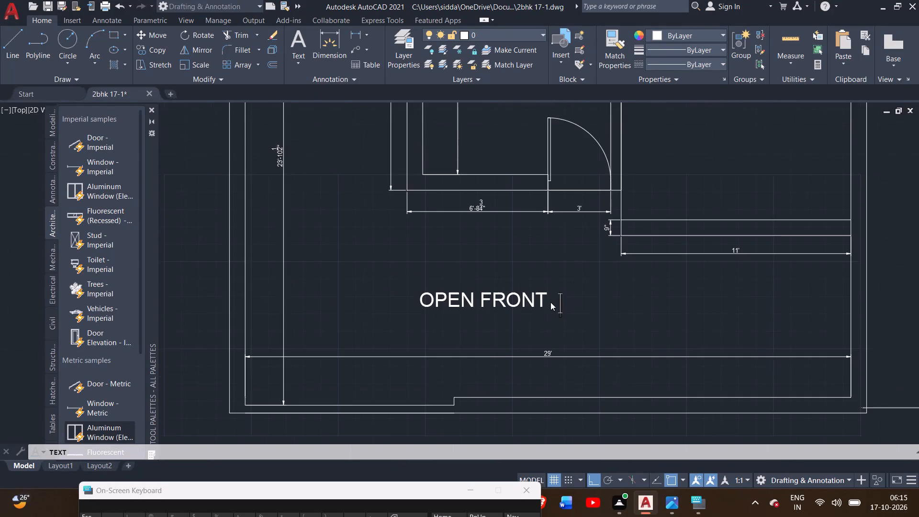
scroll(550, 302, down, 1)
middle_drag(553, 277, 551, 430)
scroll(573, 270, down, 2)
middle_drag(605, 249, 609, 340)
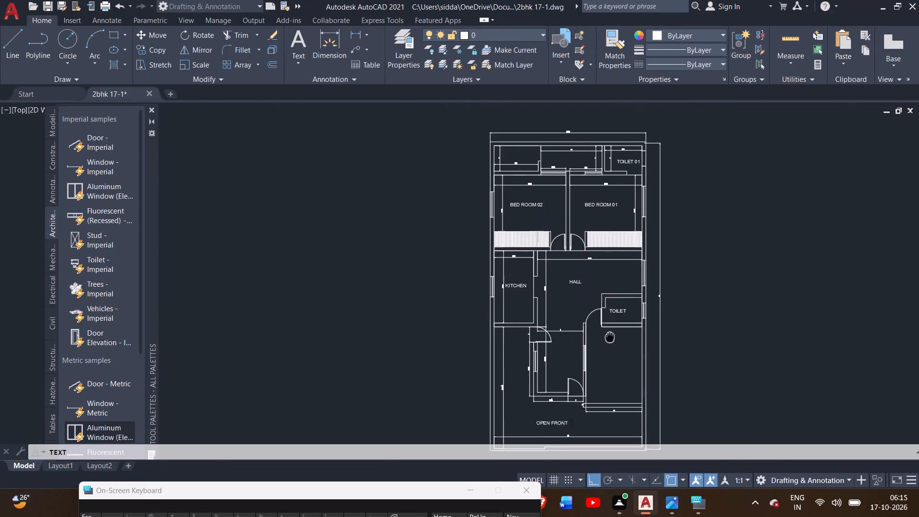
middle_drag(609, 340, 609, 343)
scroll(574, 209, up, 3)
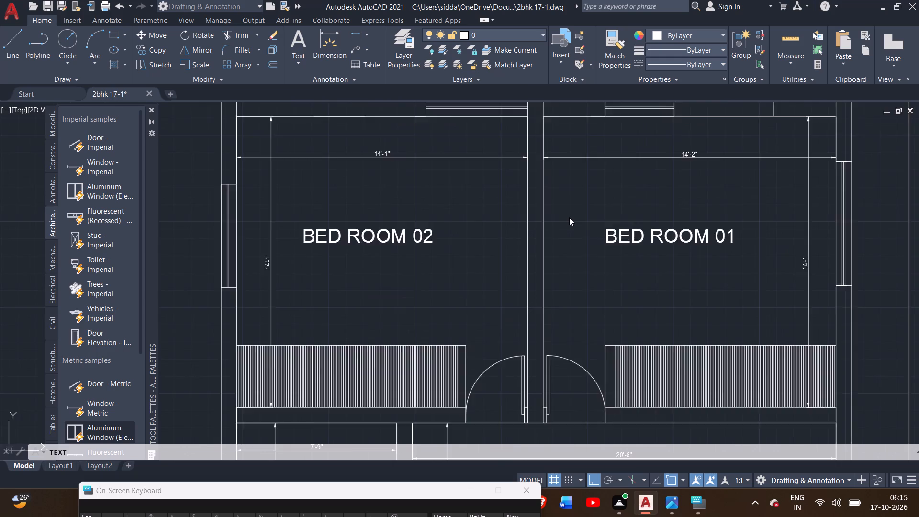
scroll(569, 217, down, 2)
scroll(464, 192, up, 3)
scroll(484, 207, down, 2)
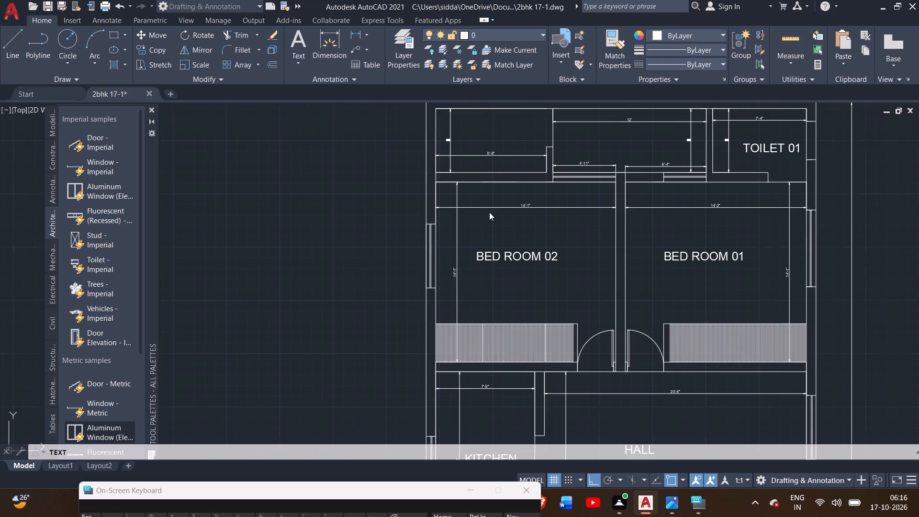
scroll(499, 250, up, 2)
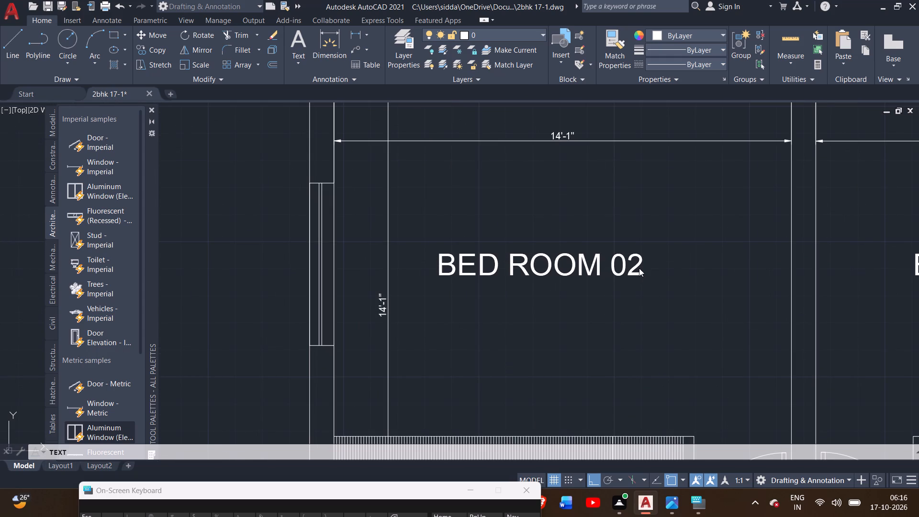
scroll(617, 323, down, 3)
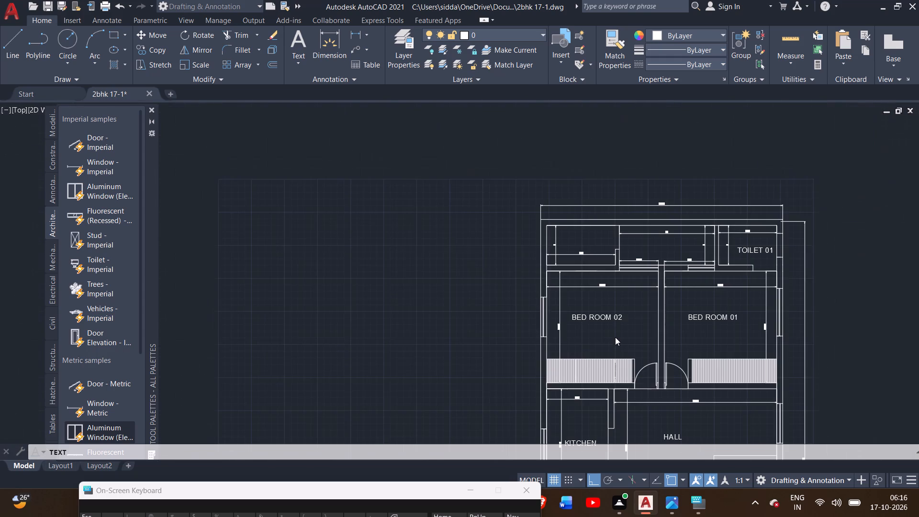
Add the text 5' WIDE just after the OPEN FRONT label in the south open area.
middle_drag(615, 340, 596, 181)
middle_drag(616, 297, 604, 176)
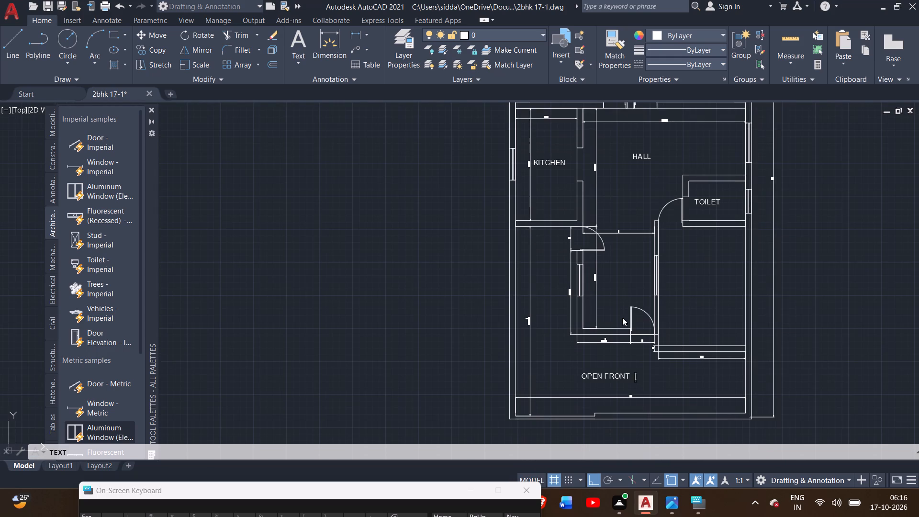
scroll(627, 364, up, 2)
middle_drag(628, 364, 629, 291)
scroll(642, 344, up, 2)
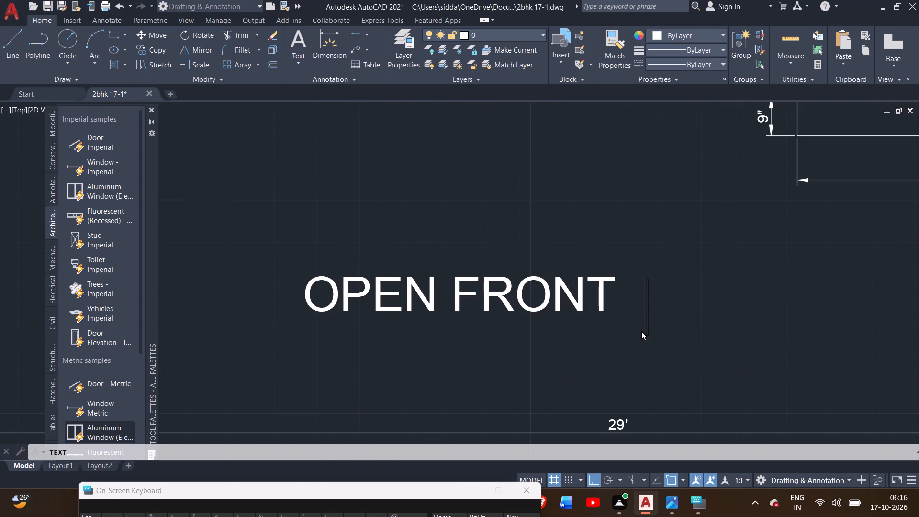
click(620, 286)
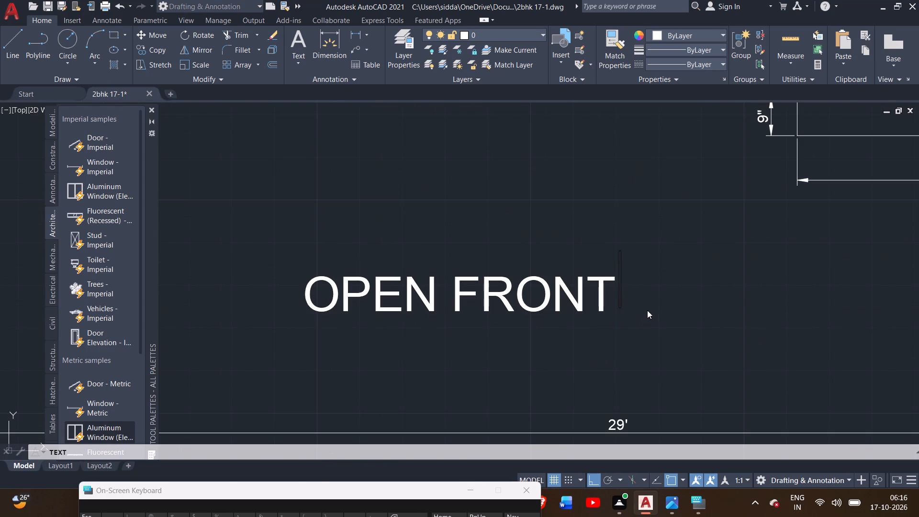
click(646, 307)
key(5)
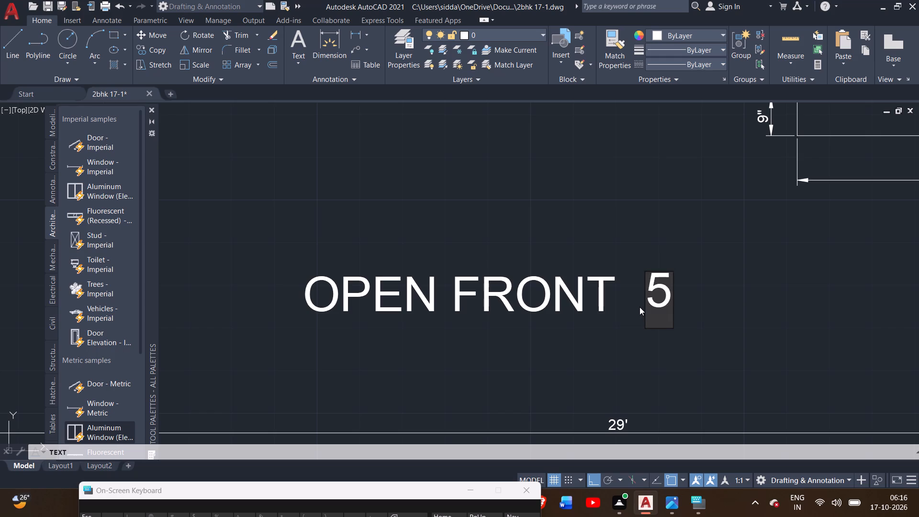
key(apostrophe)
key(space)
key(w)
key(i)
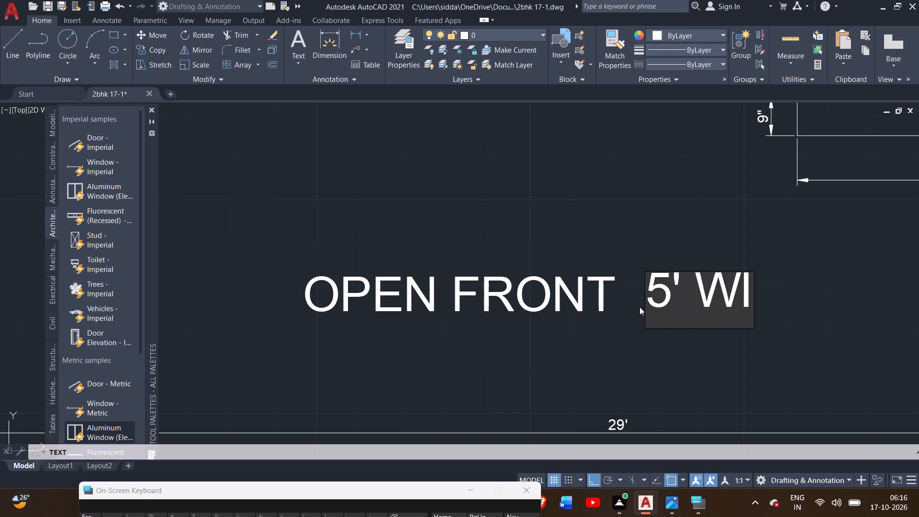
text(DE)
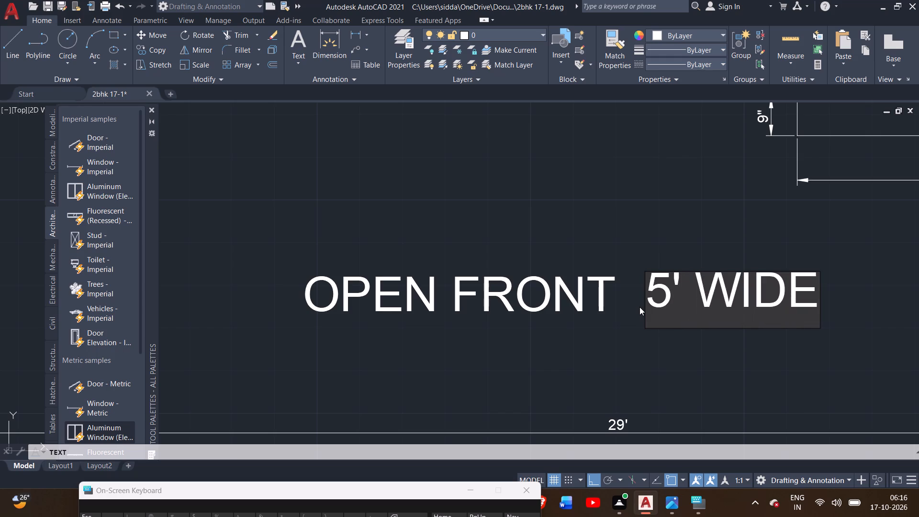
click(829, 308)
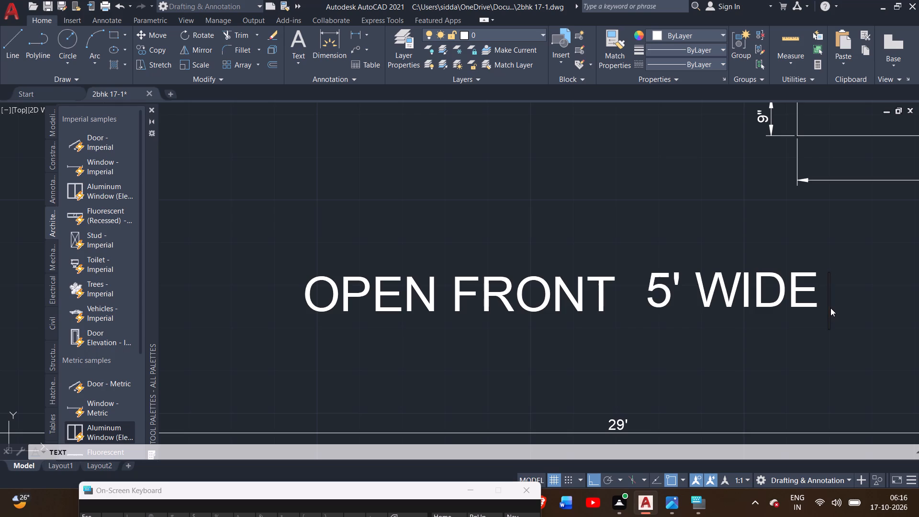
Position the start point of another text label in the plan's southwest corner, beside the lower end of the vertical dimension.
scroll(830, 308, down, 3)
middle_drag(854, 308, 623, 277)
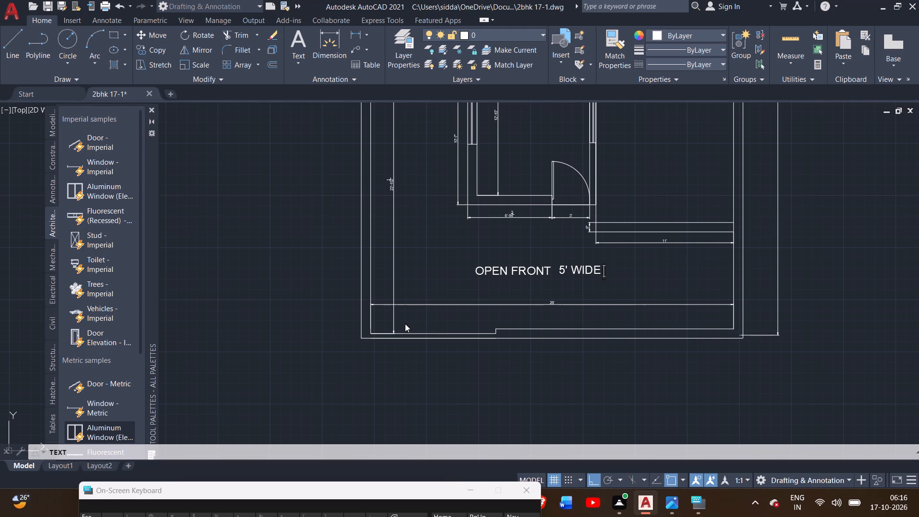
drag(405, 324, 409, 324)
scroll(409, 324, up, 2)
double_click(372, 322)
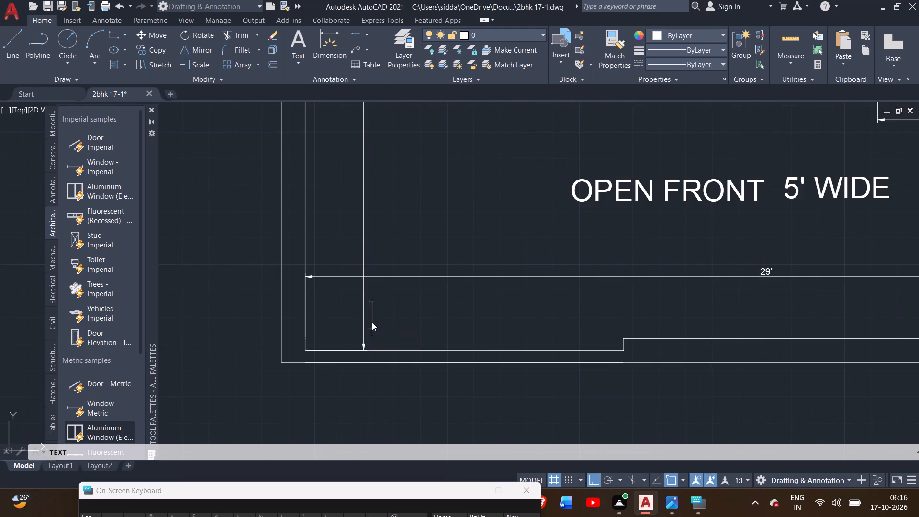
scroll(386, 322, up, 1)
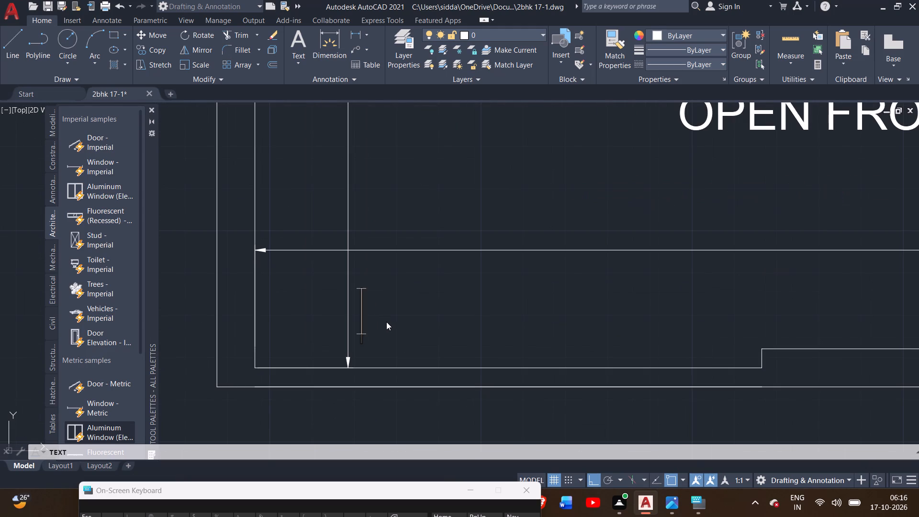
scroll(386, 322, up, 1)
click(344, 253)
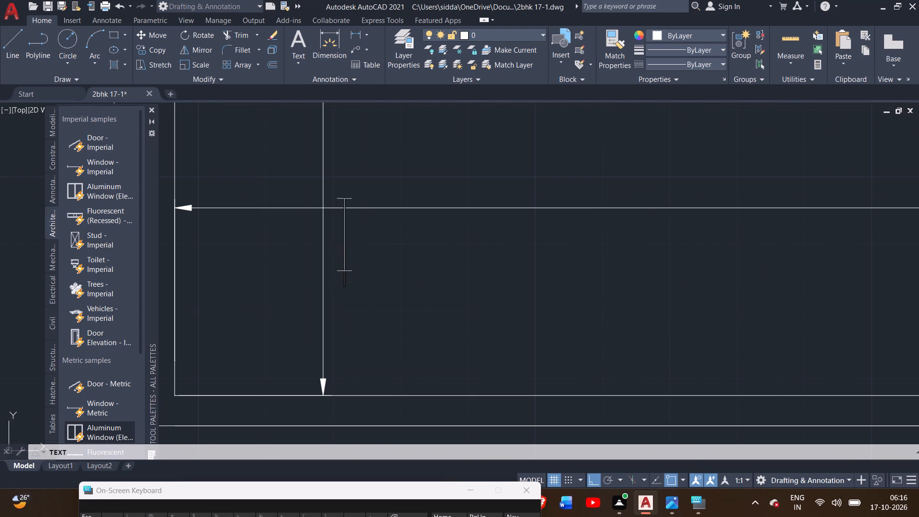
click(347, 303)
scroll(363, 302, down, 2)
scroll(363, 301, up, 2)
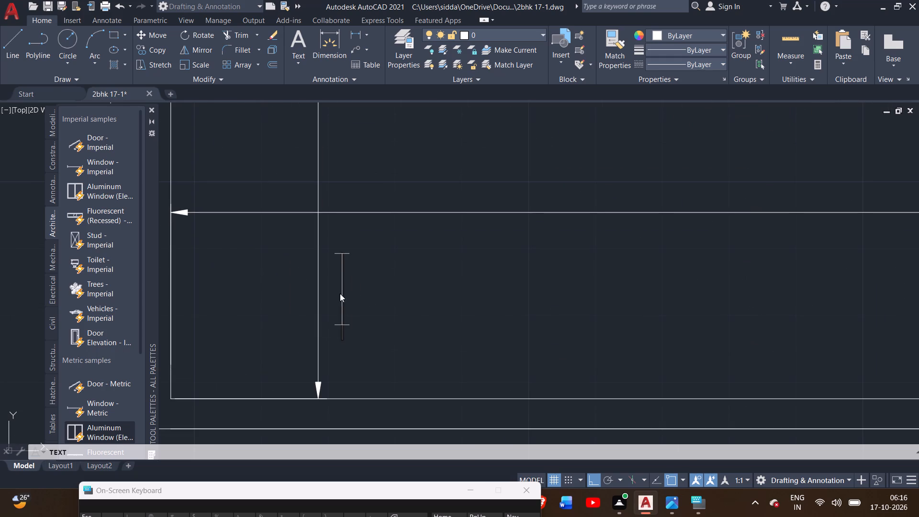
click(332, 294)
scroll(359, 294, down, 2)
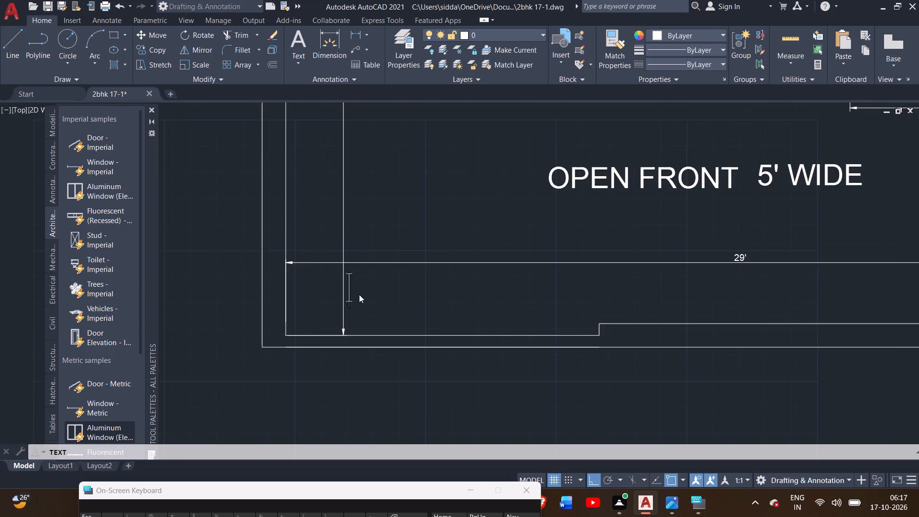